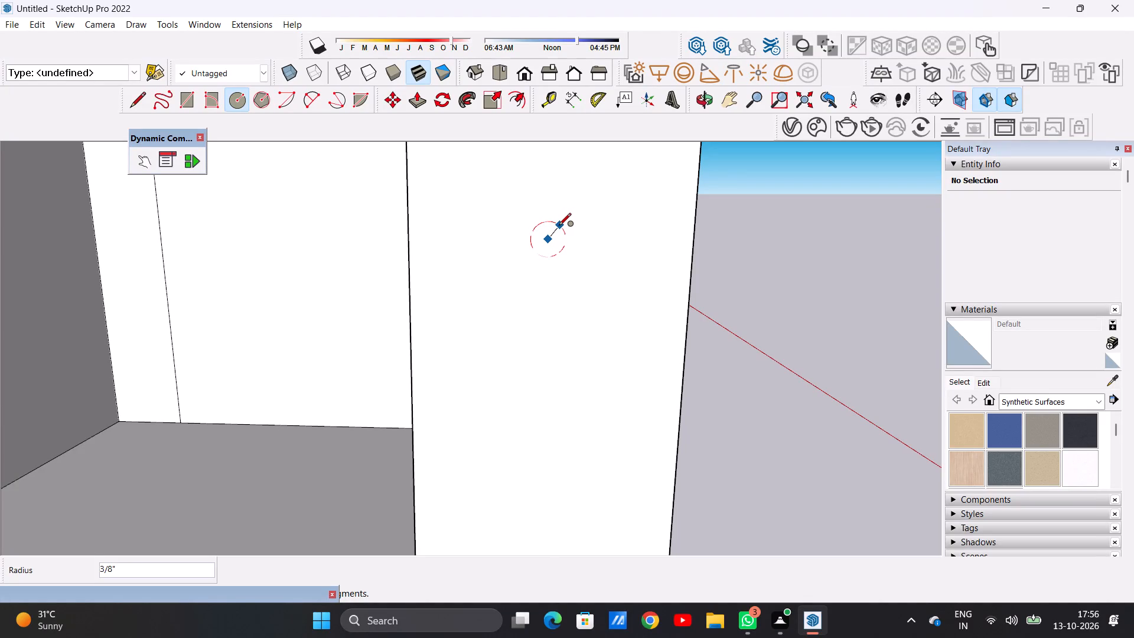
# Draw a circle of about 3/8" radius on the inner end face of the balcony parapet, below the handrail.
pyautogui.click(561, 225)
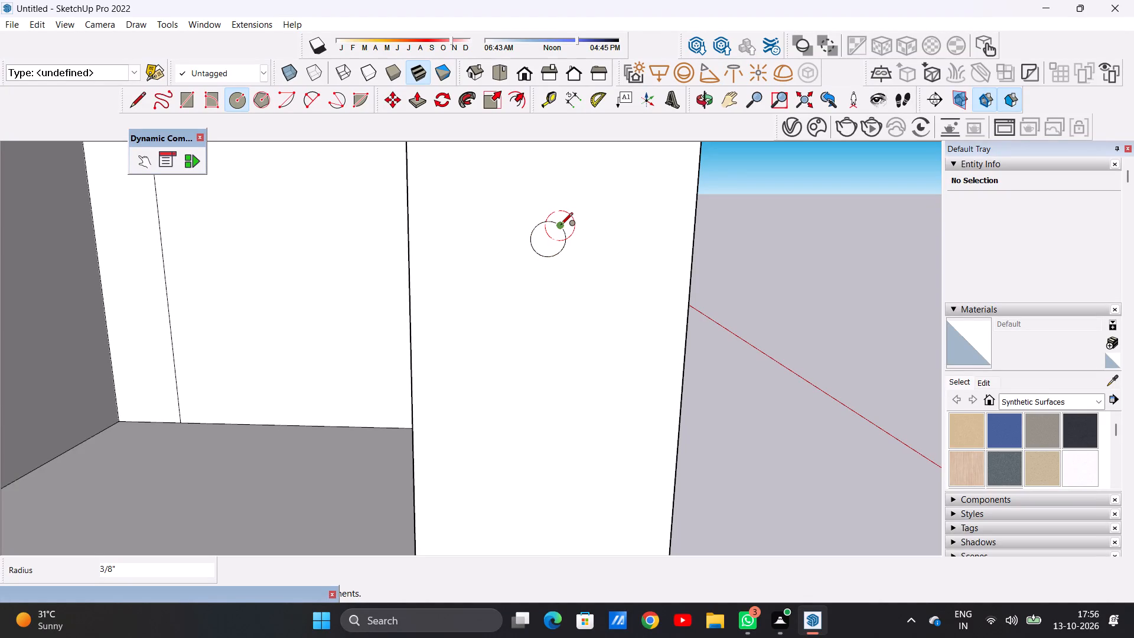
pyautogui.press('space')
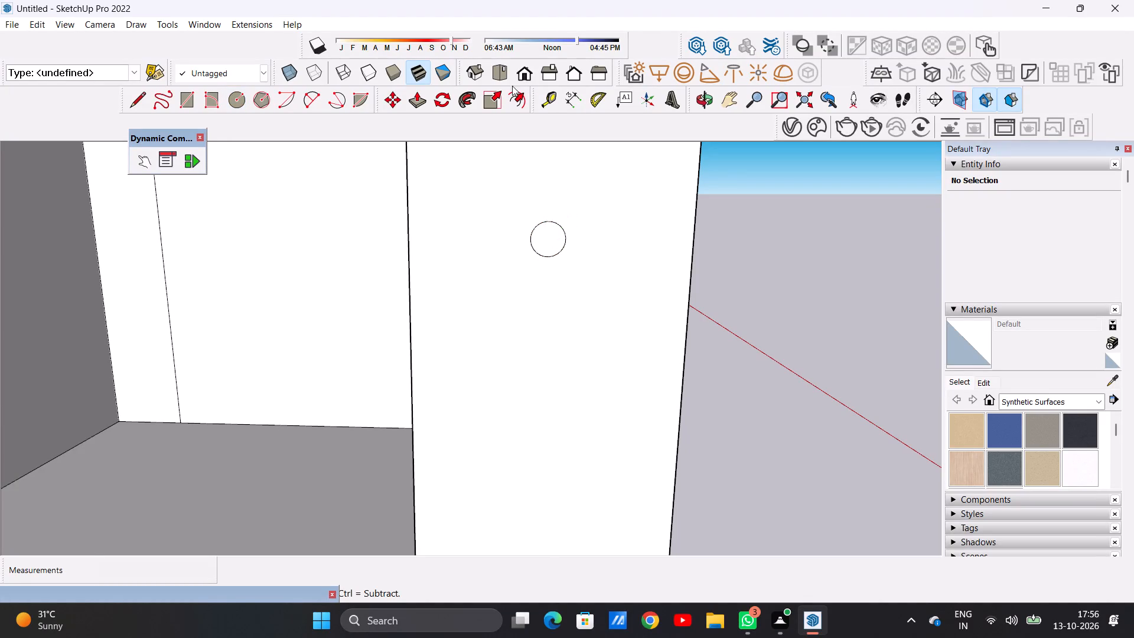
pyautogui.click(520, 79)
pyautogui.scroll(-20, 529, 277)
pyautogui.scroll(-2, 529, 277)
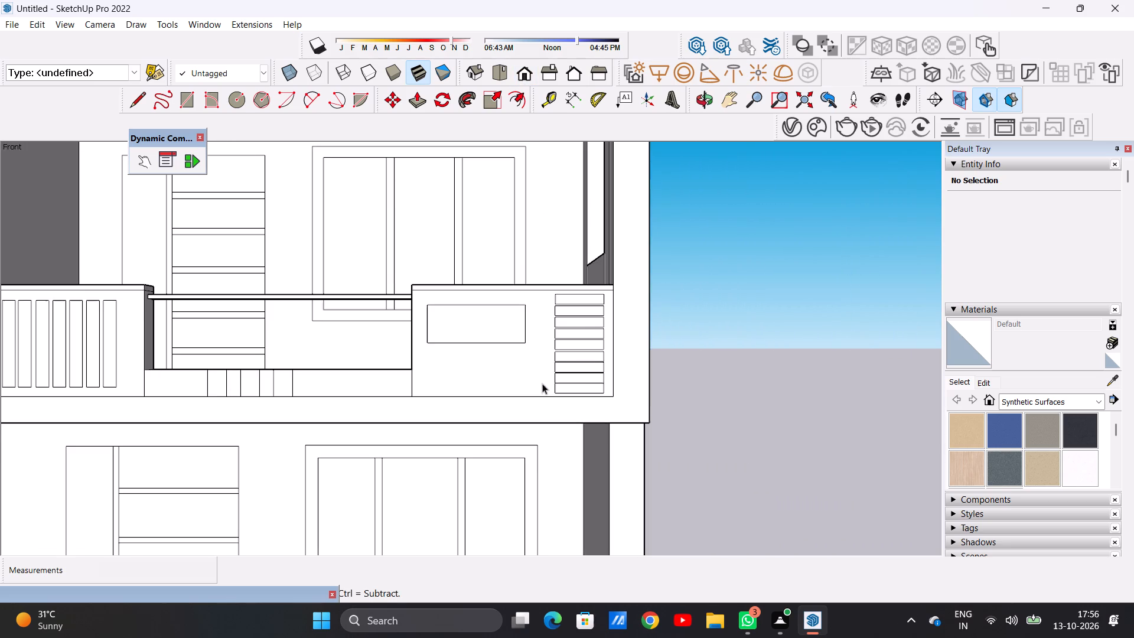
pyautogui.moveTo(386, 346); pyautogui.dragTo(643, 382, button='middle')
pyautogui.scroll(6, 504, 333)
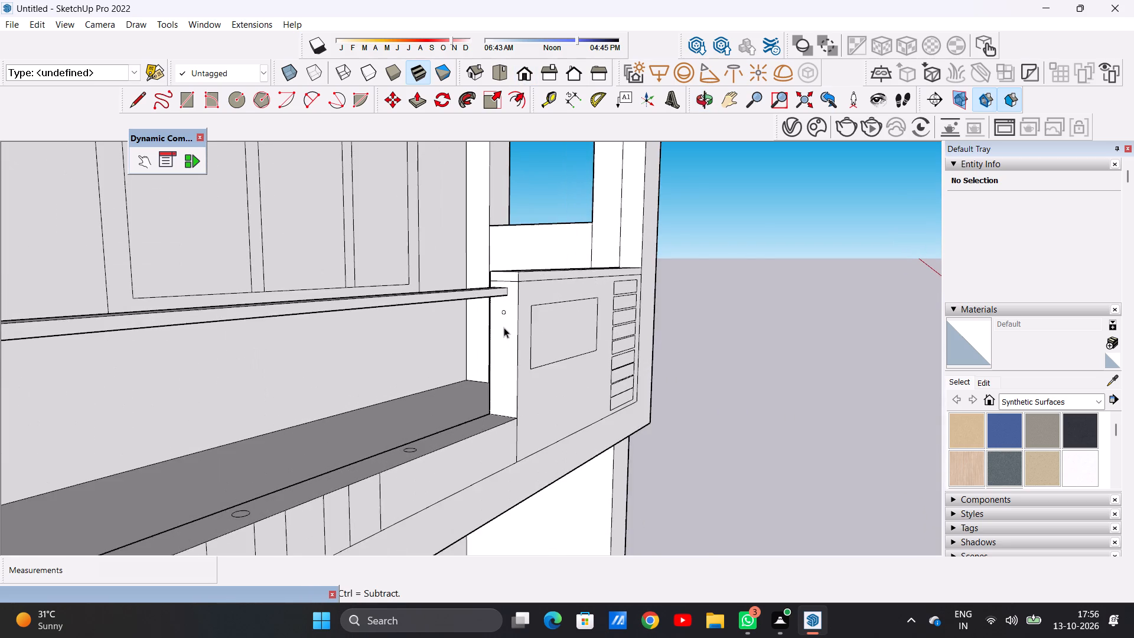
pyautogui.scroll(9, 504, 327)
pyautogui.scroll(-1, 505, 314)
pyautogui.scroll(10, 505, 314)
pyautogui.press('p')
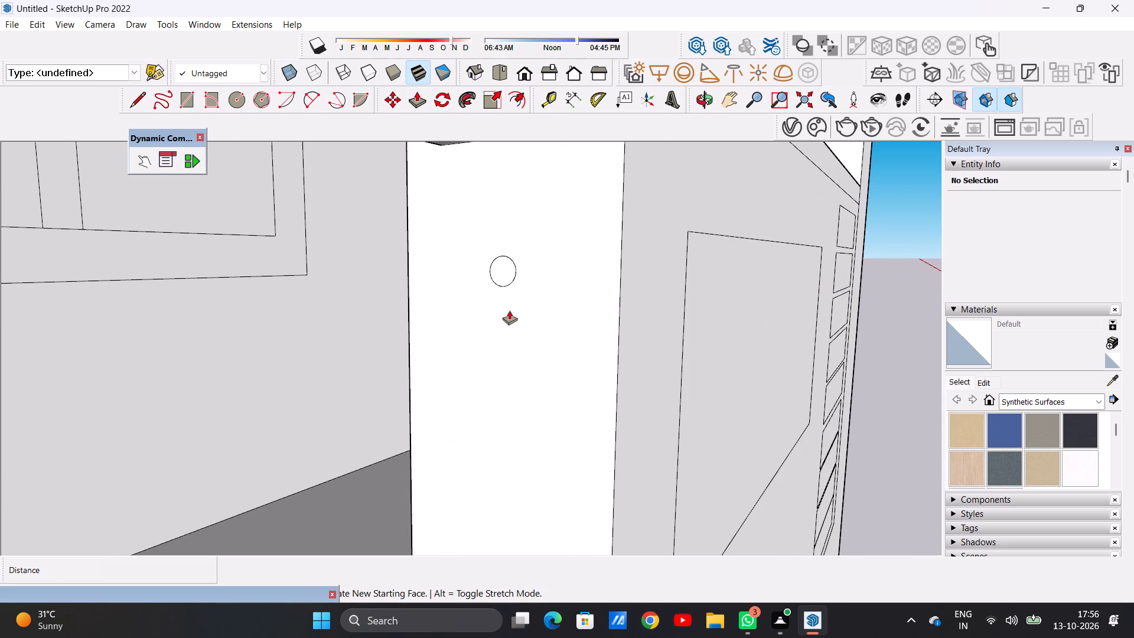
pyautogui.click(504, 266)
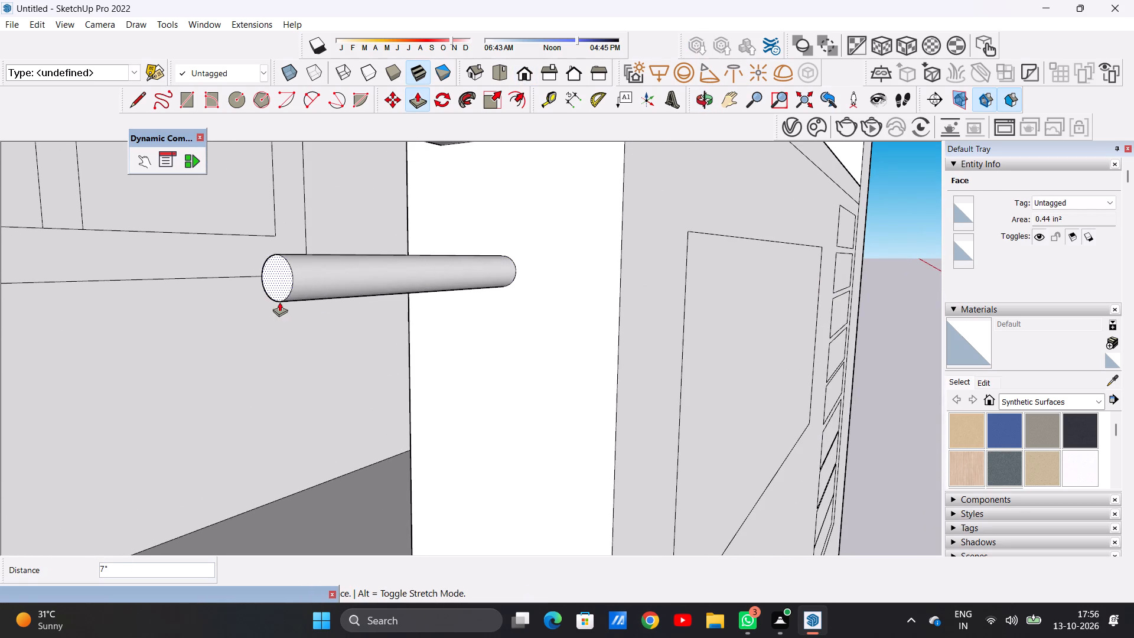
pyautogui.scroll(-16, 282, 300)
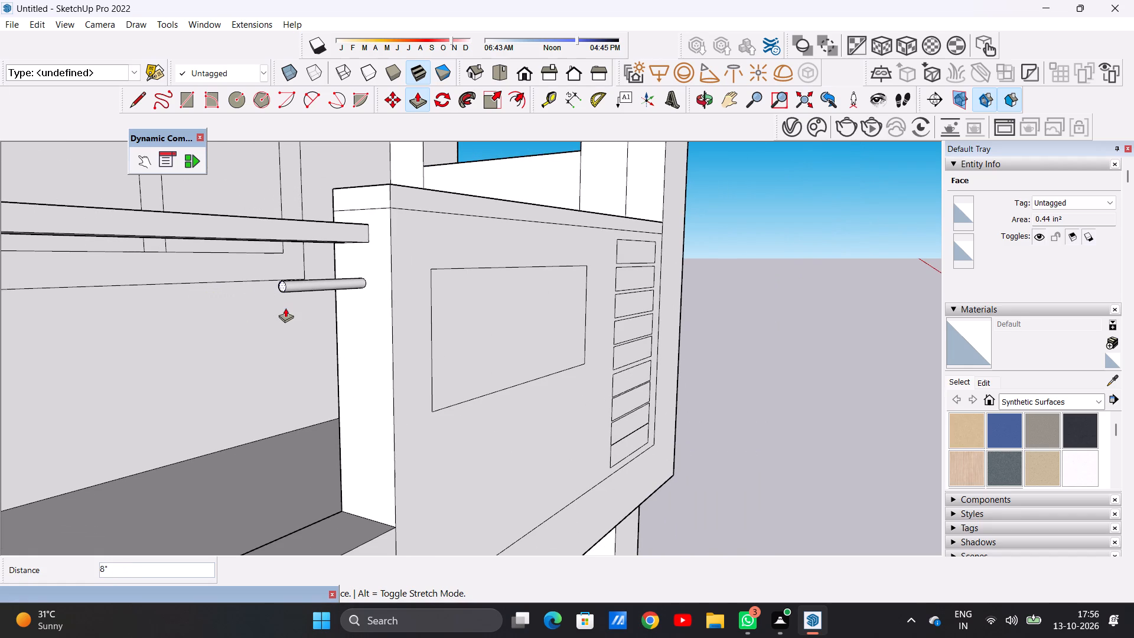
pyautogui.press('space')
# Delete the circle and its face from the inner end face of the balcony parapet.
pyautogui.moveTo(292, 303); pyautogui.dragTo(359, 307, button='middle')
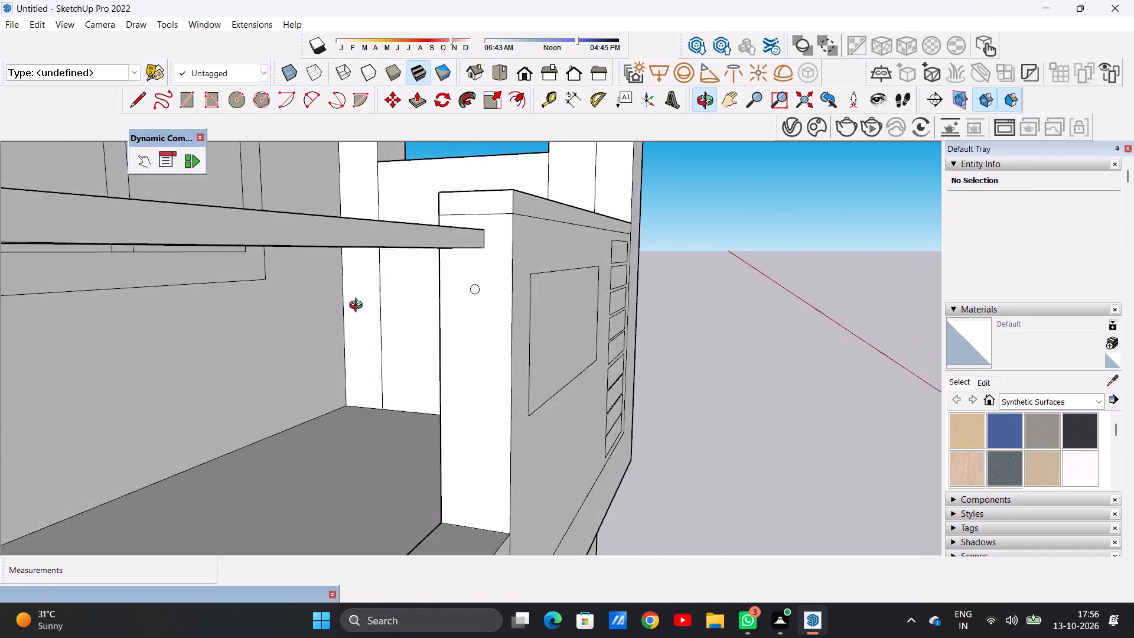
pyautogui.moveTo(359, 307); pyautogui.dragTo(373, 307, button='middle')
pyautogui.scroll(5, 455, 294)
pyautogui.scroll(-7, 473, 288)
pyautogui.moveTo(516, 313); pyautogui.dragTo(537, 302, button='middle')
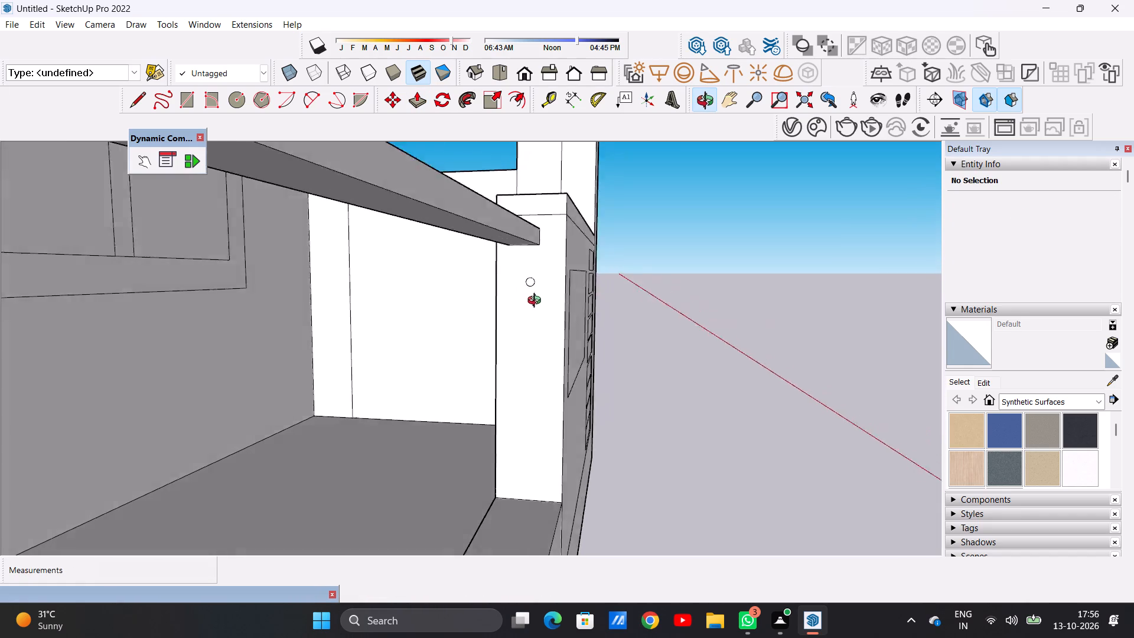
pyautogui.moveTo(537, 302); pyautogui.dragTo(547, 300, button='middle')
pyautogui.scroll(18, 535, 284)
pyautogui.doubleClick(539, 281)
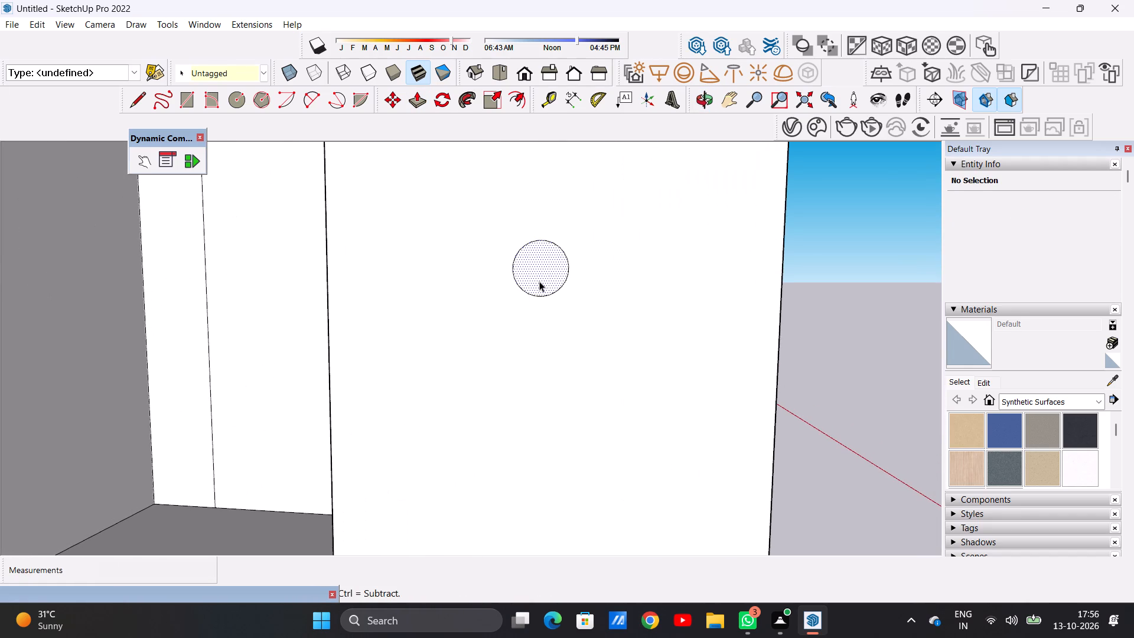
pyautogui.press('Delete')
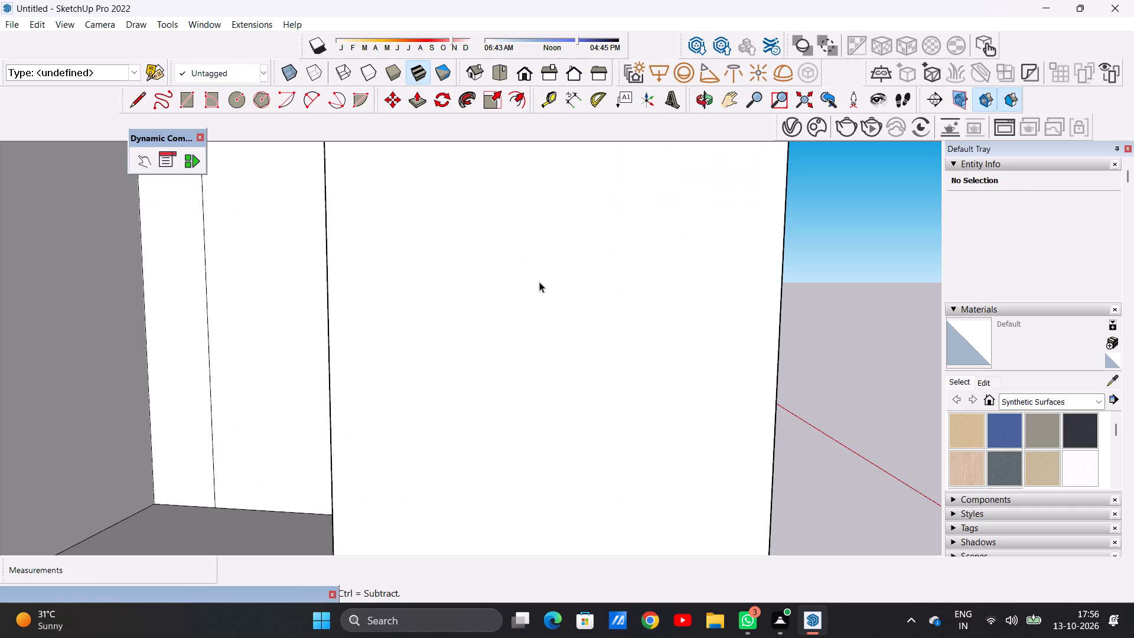
# Draw a circle of about 1/4" radius on the parapet's inner end face, below the handrail.
pyautogui.press('c')
pyautogui.click(538, 282)
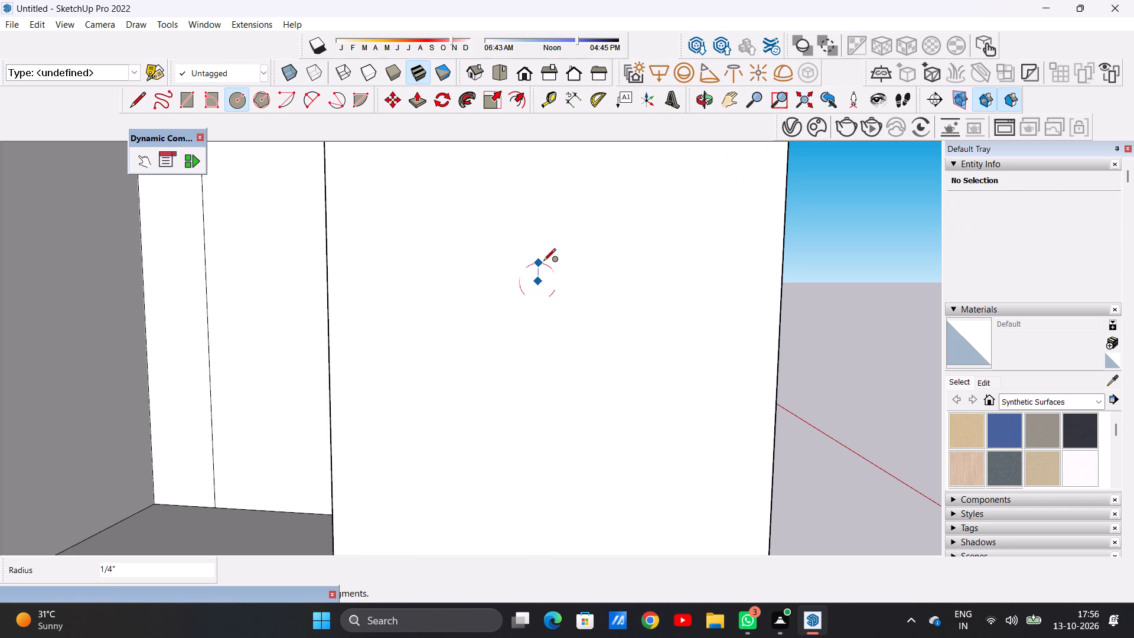
pyautogui.click(547, 265)
pyautogui.press('space')
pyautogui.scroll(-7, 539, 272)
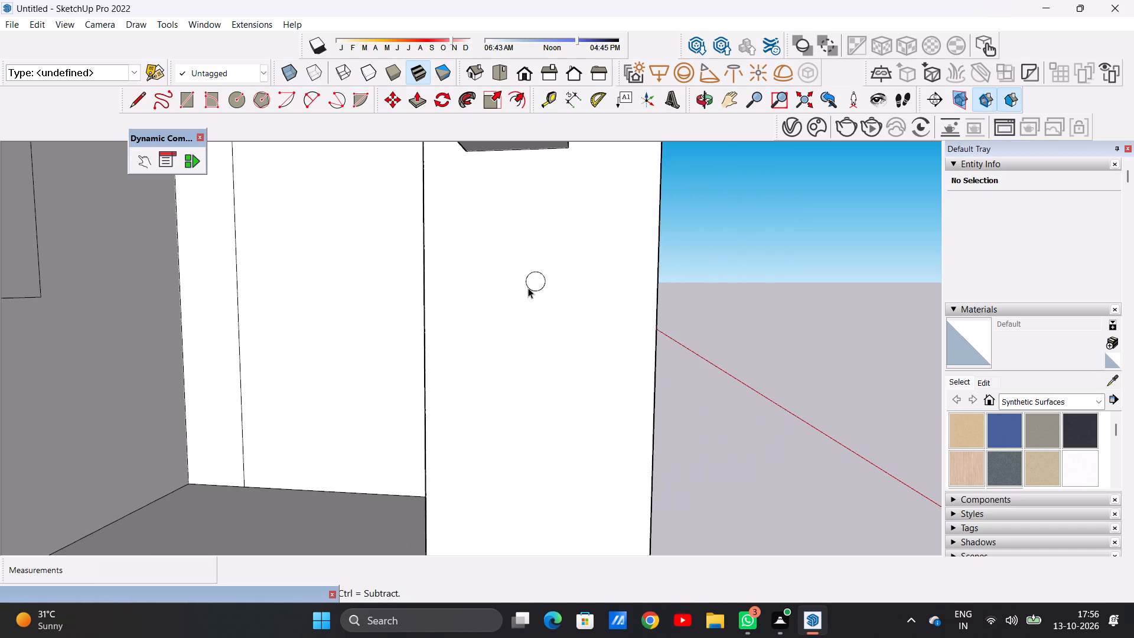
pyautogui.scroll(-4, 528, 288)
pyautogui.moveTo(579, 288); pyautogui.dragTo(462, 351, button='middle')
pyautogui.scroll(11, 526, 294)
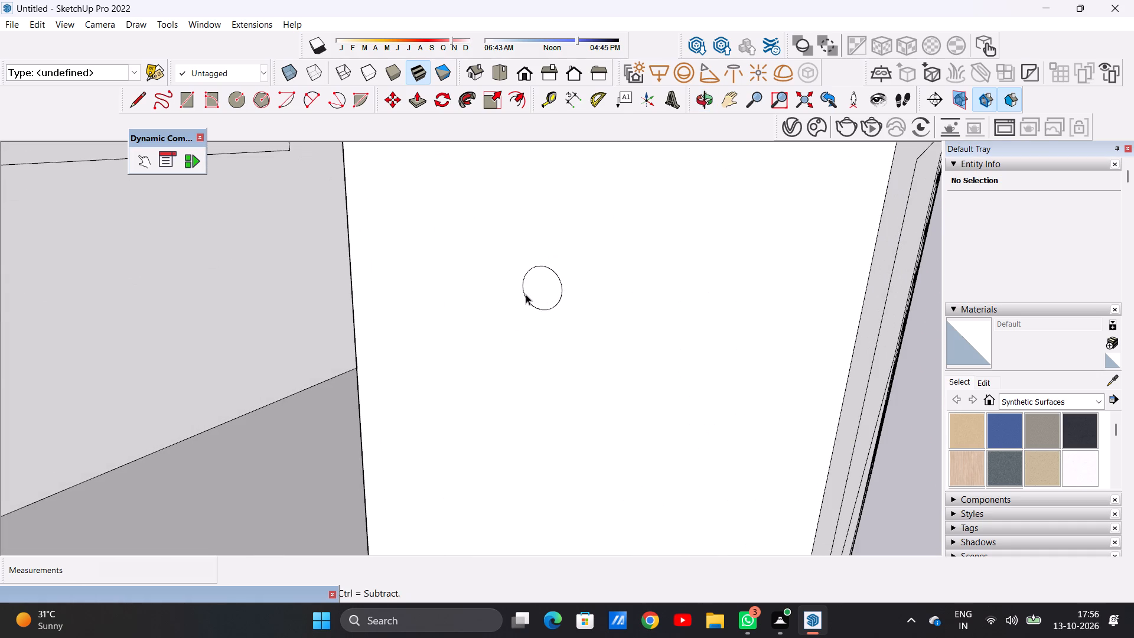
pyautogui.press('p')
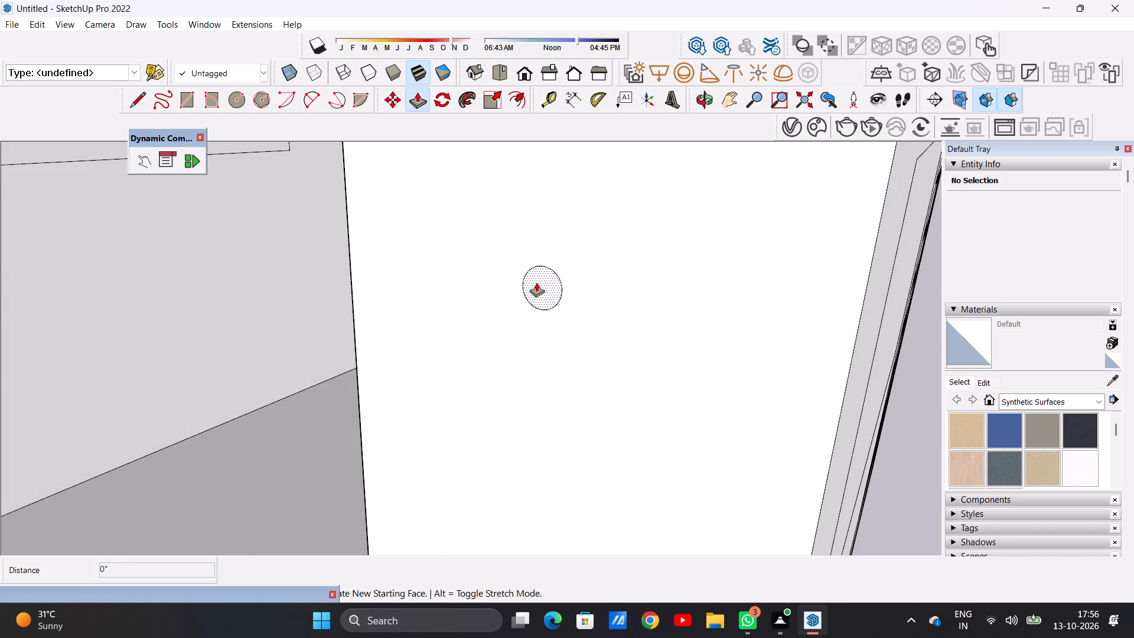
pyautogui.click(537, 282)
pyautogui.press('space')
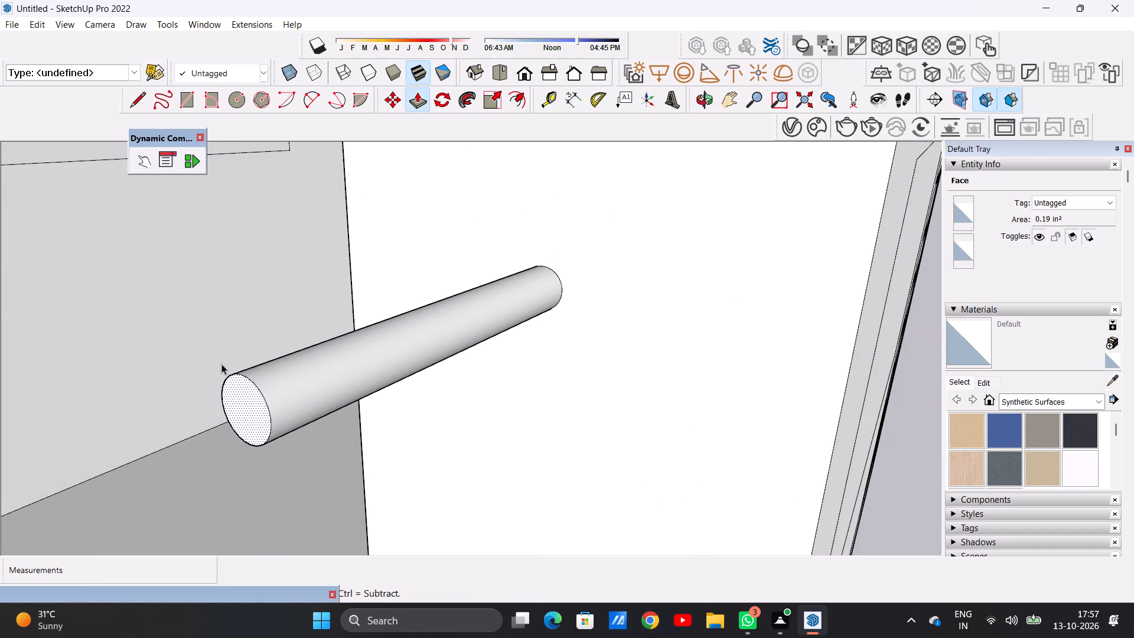
# Copy the circle about 1 13/16" straight up on the parapet's end face, towards the handrail.
pyautogui.scroll(-16, 462, 338)
pyautogui.scroll(5, 523, 343)
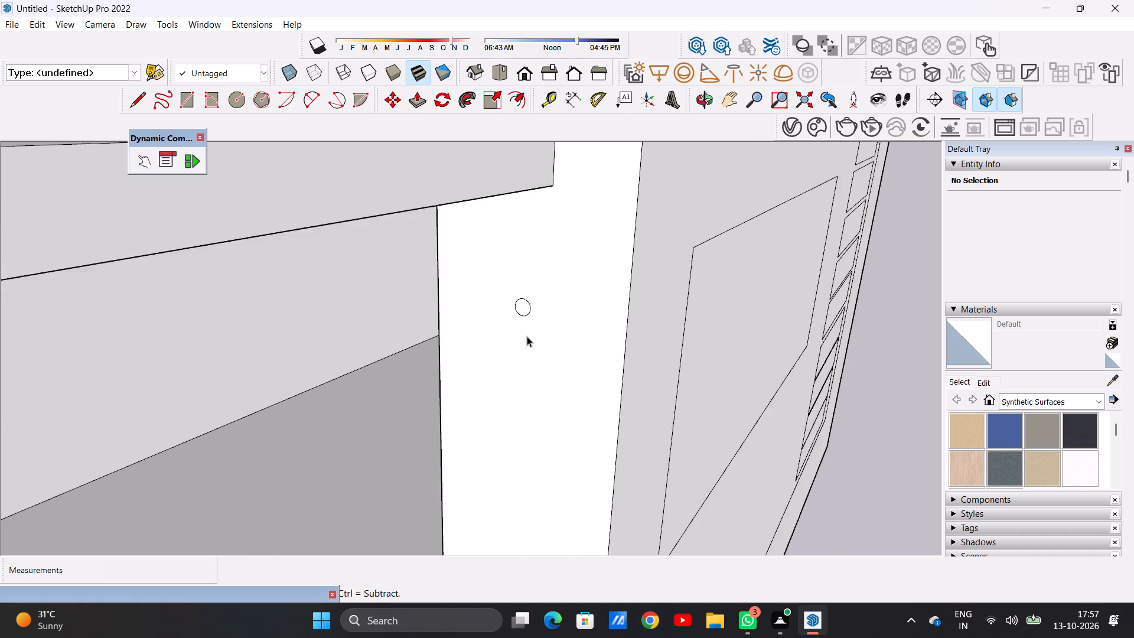
pyautogui.scroll(3, 527, 336)
pyautogui.scroll(-1, 532, 325)
pyautogui.scroll(8, 532, 325)
pyautogui.doubleClick(517, 294)
pyautogui.press('m')
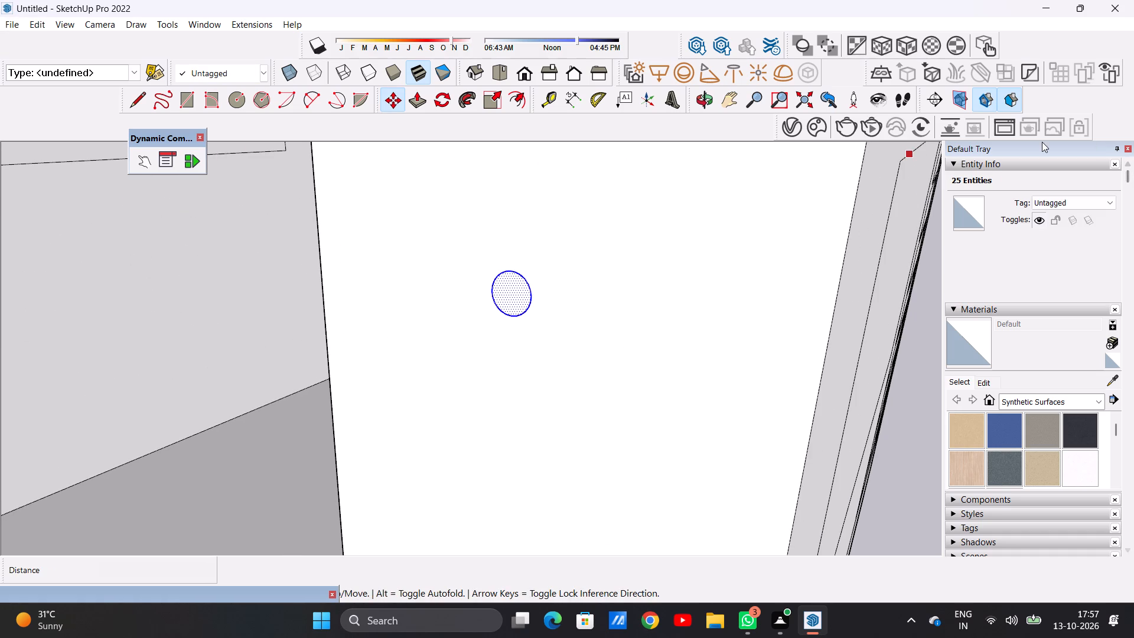
pyautogui.scroll(-5, 452, 355)
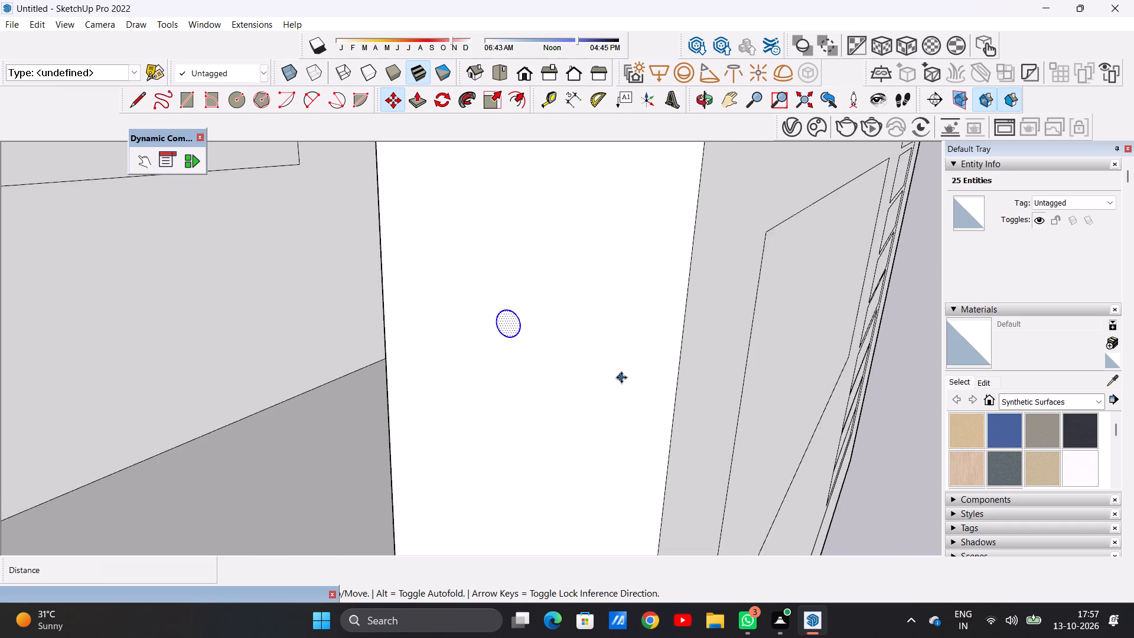
pyautogui.scroll(-10, 621, 377)
pyautogui.scroll(10, 567, 351)
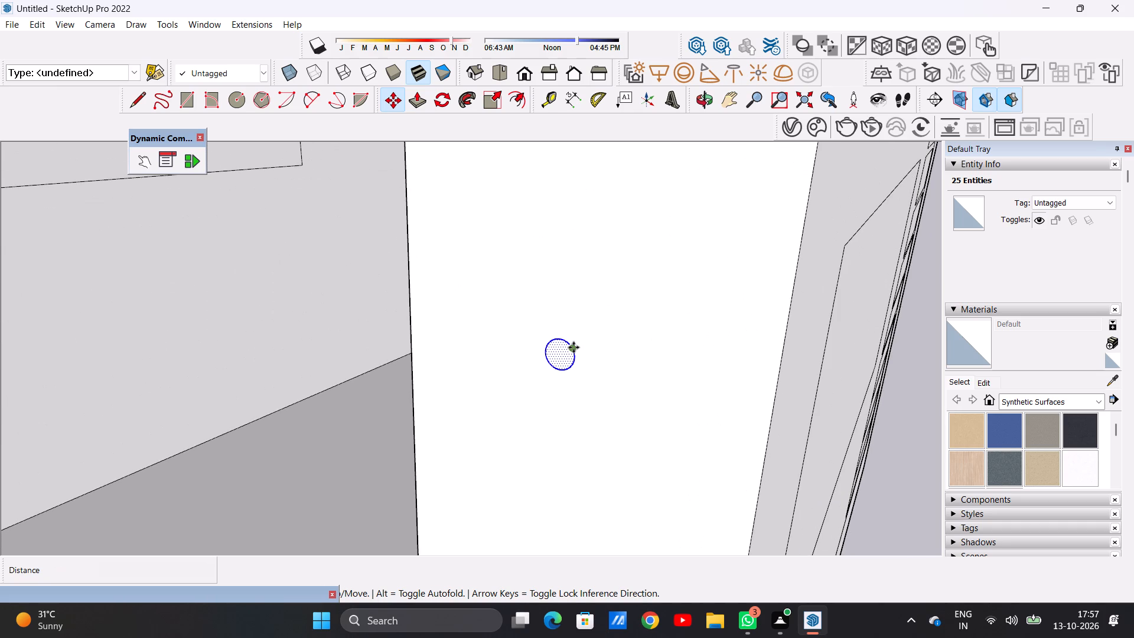
pyautogui.click(573, 347)
pyautogui.scroll(-4, 579, 314)
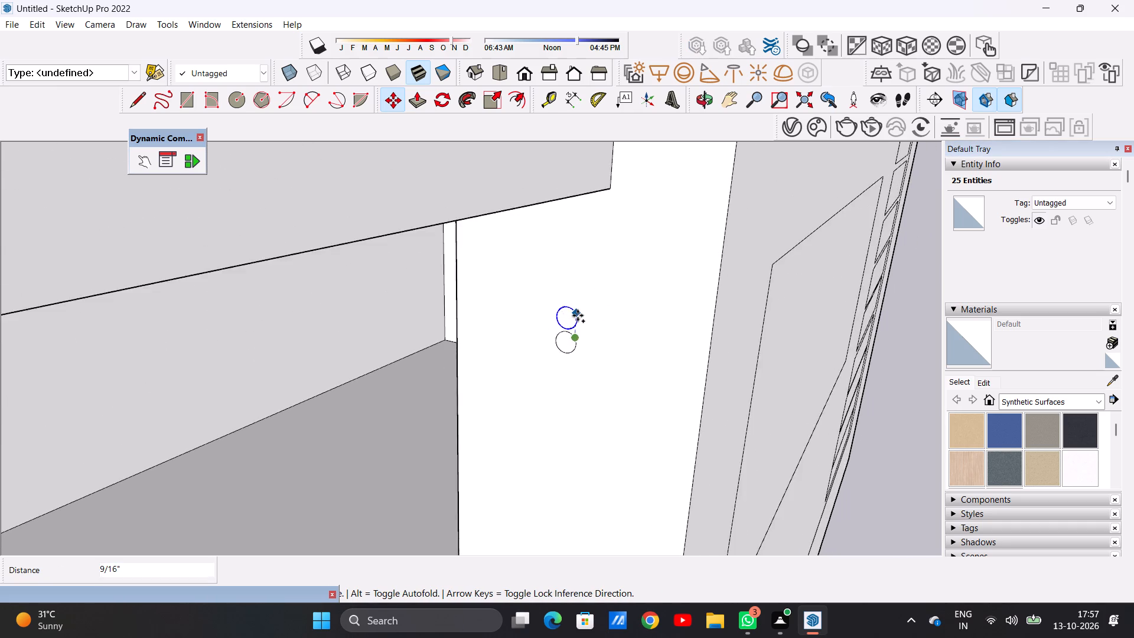
pyautogui.scroll(-3, 578, 315)
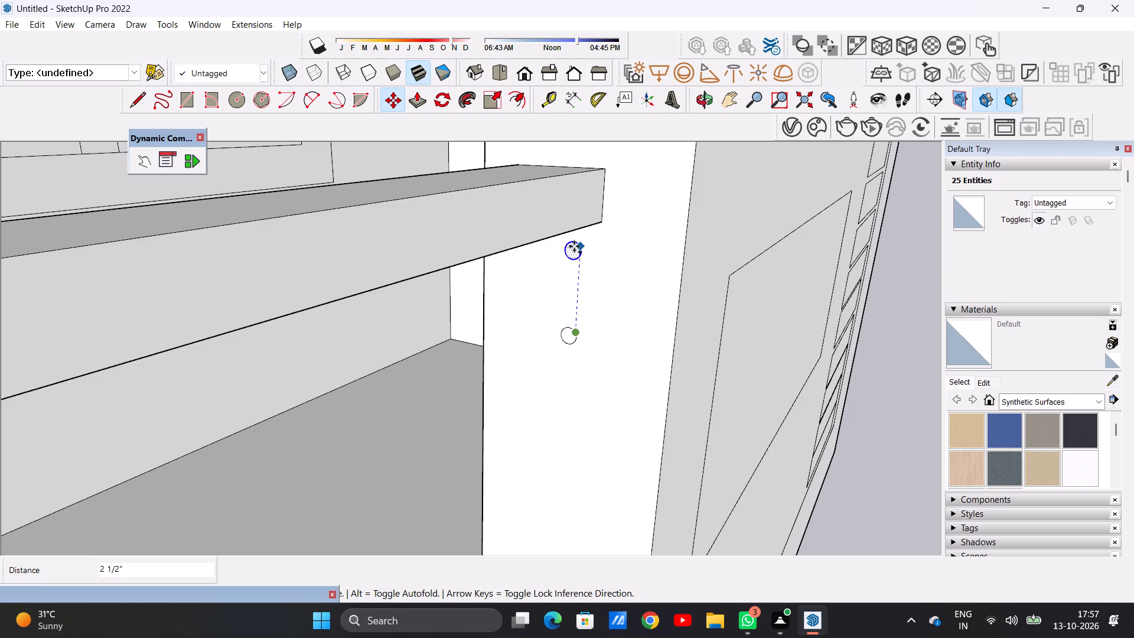
pyautogui.click(572, 271)
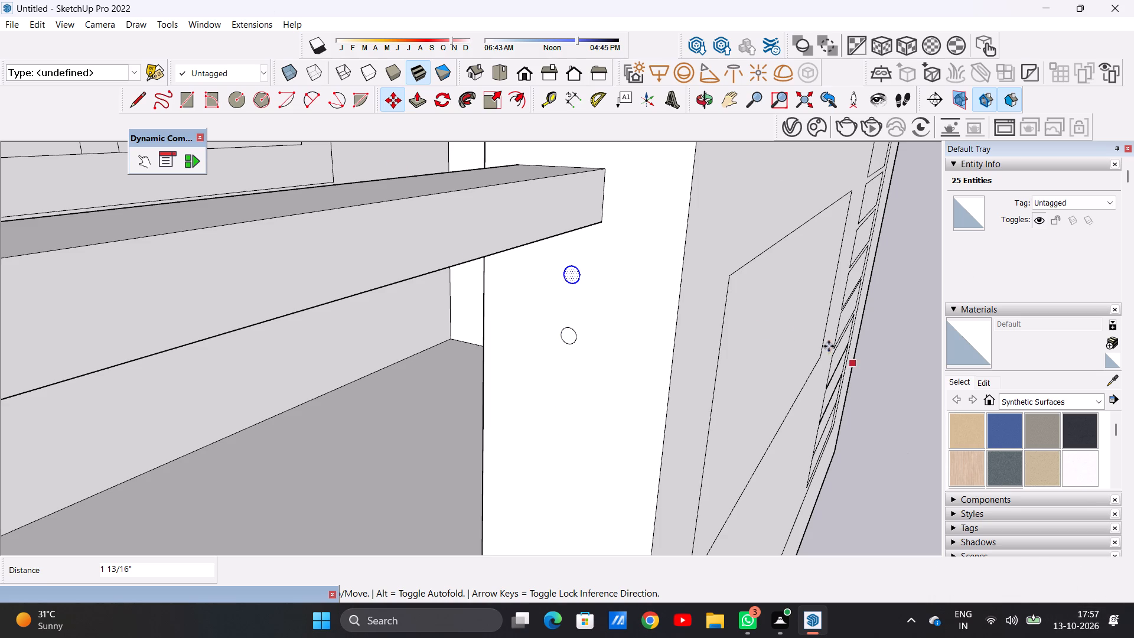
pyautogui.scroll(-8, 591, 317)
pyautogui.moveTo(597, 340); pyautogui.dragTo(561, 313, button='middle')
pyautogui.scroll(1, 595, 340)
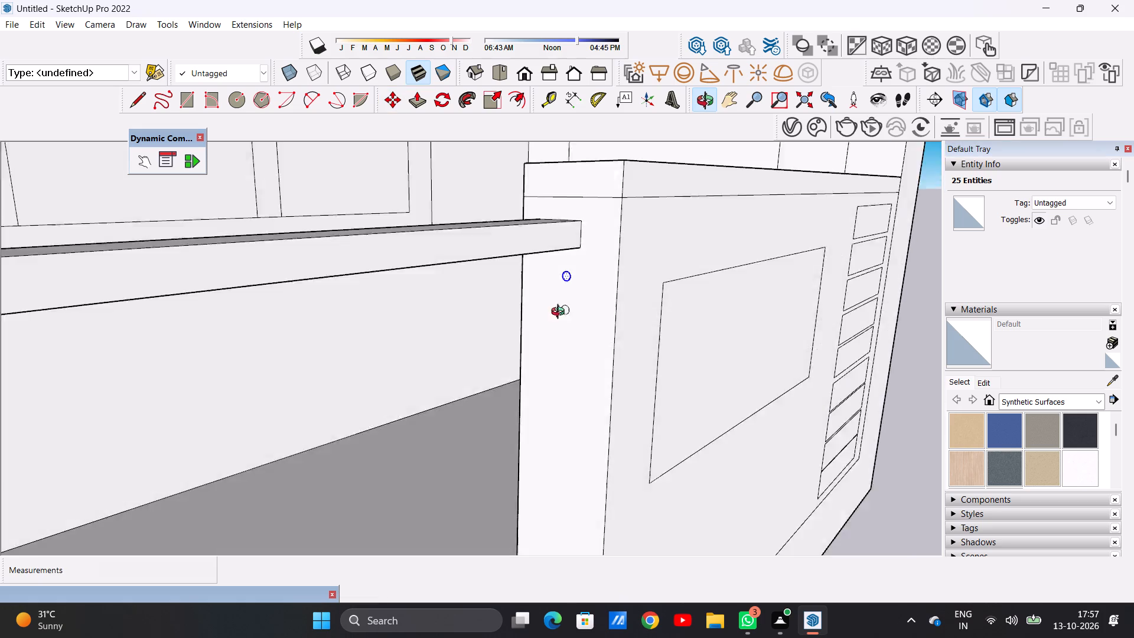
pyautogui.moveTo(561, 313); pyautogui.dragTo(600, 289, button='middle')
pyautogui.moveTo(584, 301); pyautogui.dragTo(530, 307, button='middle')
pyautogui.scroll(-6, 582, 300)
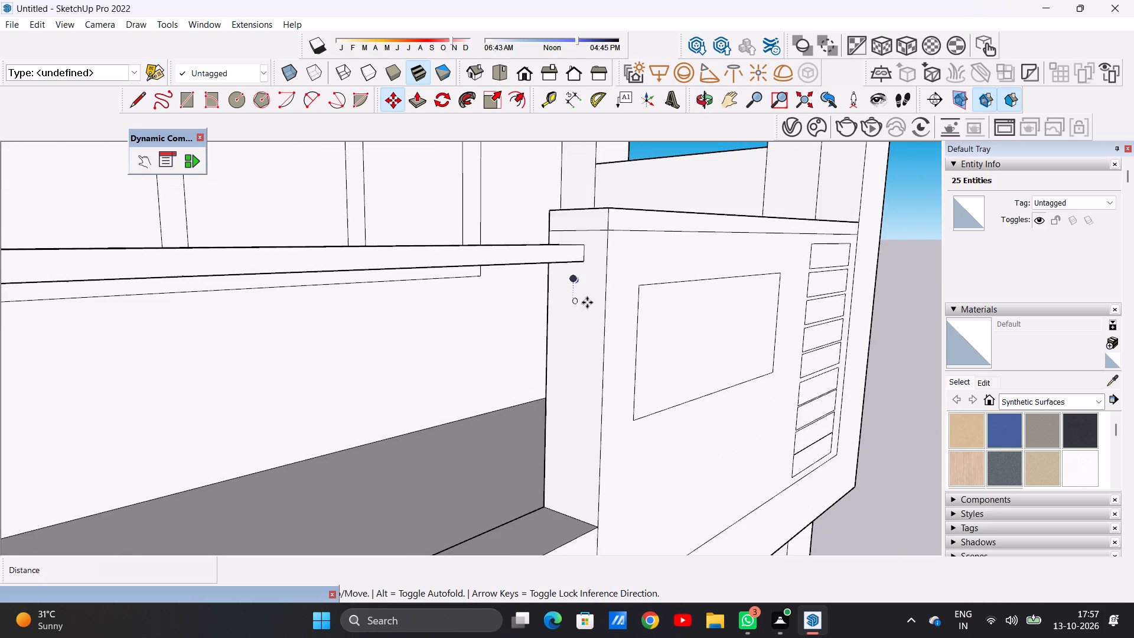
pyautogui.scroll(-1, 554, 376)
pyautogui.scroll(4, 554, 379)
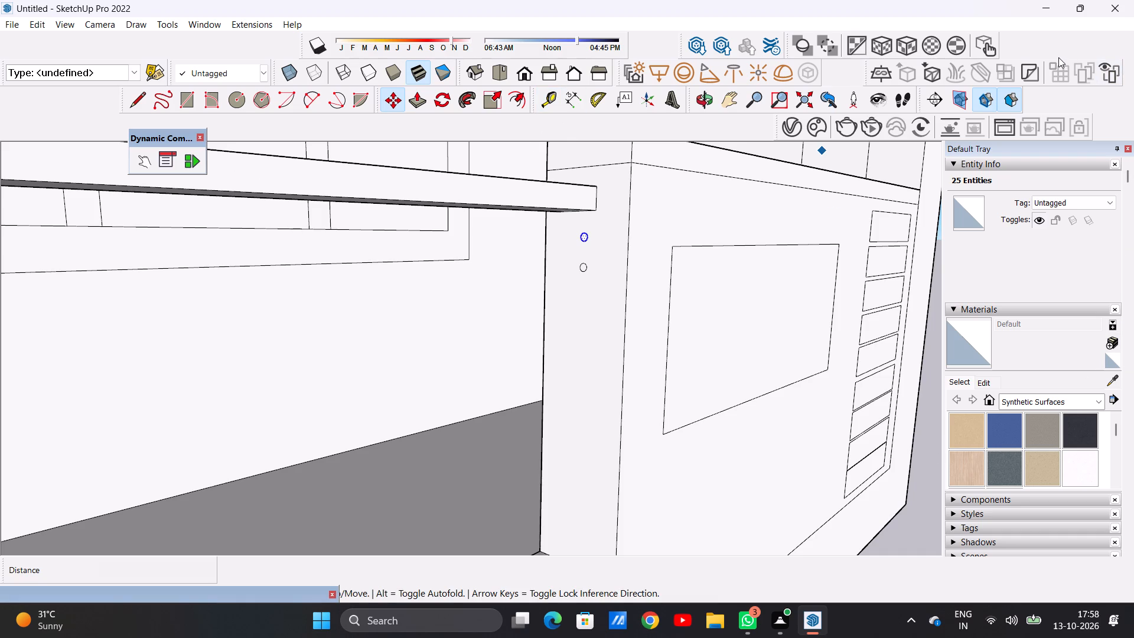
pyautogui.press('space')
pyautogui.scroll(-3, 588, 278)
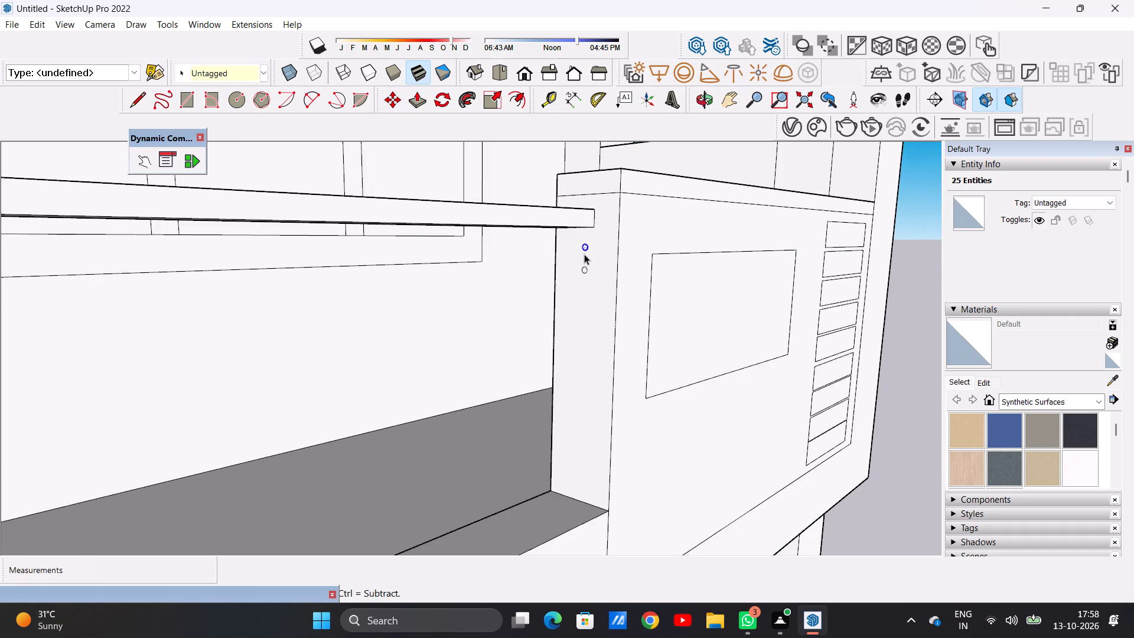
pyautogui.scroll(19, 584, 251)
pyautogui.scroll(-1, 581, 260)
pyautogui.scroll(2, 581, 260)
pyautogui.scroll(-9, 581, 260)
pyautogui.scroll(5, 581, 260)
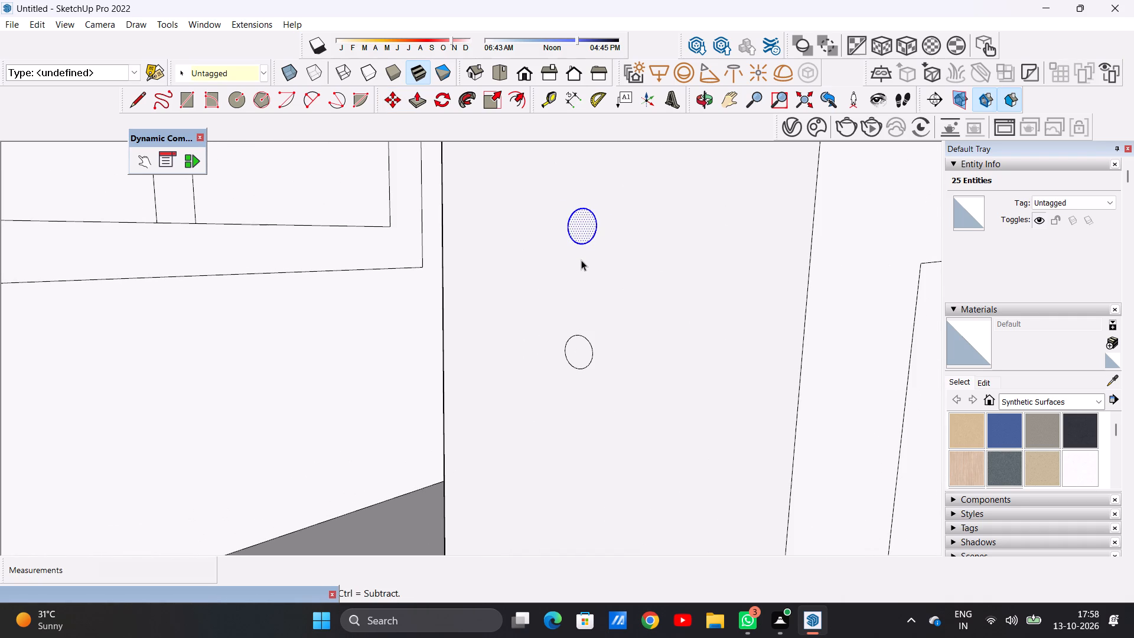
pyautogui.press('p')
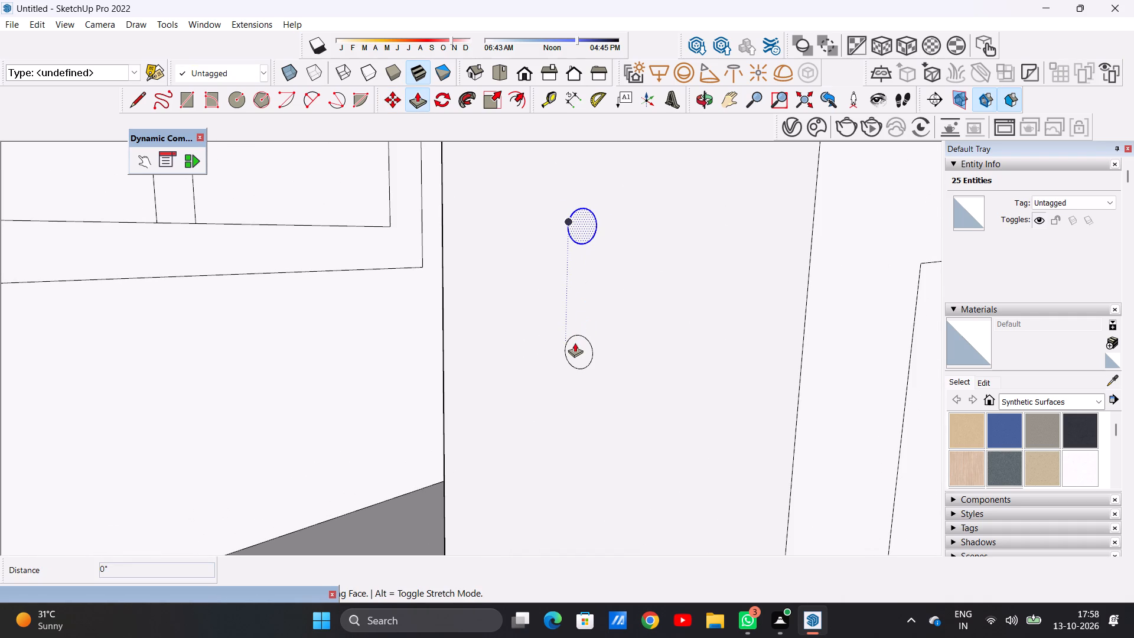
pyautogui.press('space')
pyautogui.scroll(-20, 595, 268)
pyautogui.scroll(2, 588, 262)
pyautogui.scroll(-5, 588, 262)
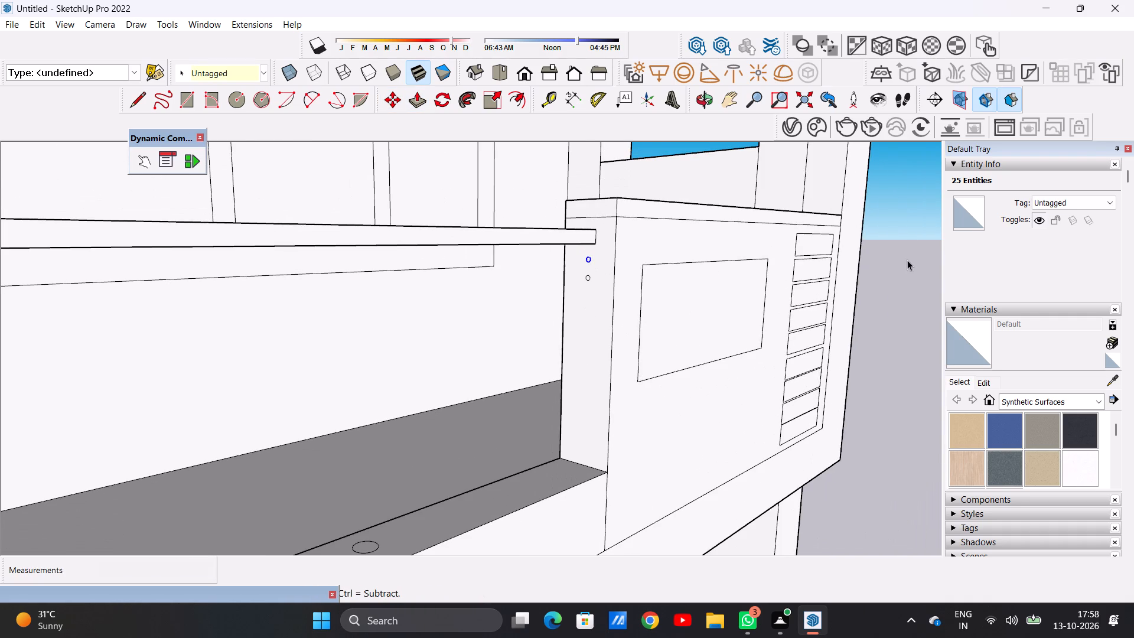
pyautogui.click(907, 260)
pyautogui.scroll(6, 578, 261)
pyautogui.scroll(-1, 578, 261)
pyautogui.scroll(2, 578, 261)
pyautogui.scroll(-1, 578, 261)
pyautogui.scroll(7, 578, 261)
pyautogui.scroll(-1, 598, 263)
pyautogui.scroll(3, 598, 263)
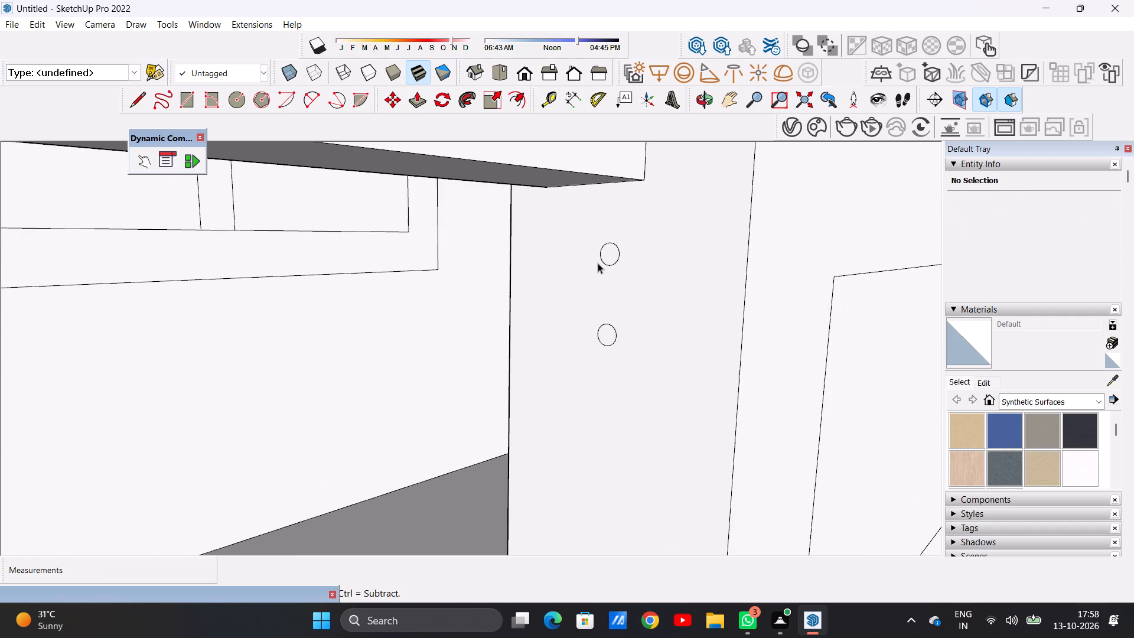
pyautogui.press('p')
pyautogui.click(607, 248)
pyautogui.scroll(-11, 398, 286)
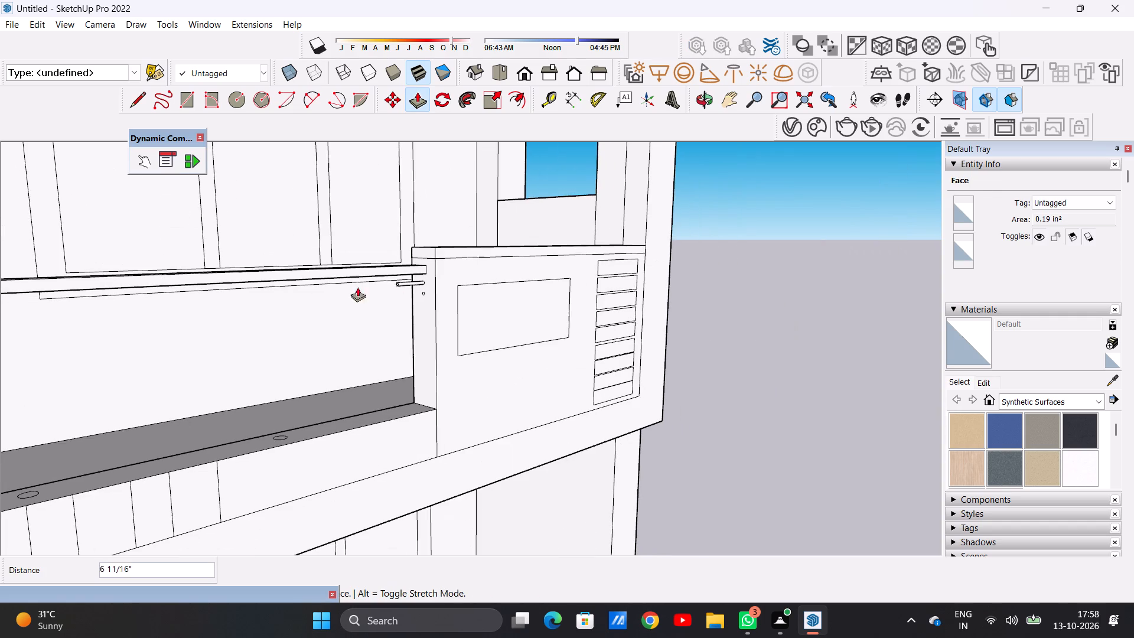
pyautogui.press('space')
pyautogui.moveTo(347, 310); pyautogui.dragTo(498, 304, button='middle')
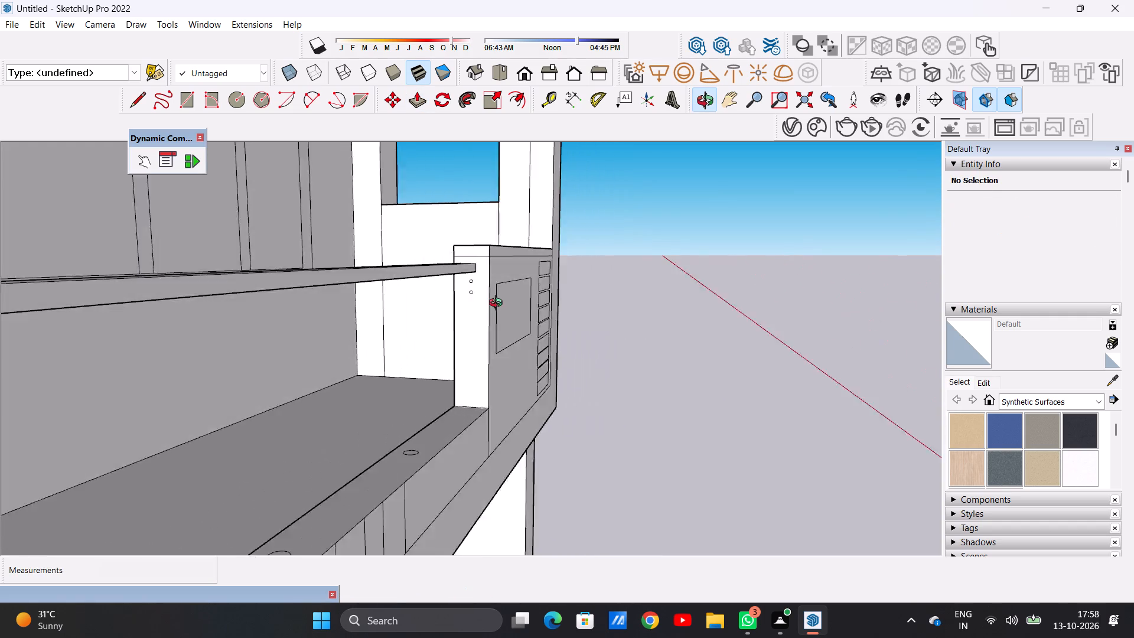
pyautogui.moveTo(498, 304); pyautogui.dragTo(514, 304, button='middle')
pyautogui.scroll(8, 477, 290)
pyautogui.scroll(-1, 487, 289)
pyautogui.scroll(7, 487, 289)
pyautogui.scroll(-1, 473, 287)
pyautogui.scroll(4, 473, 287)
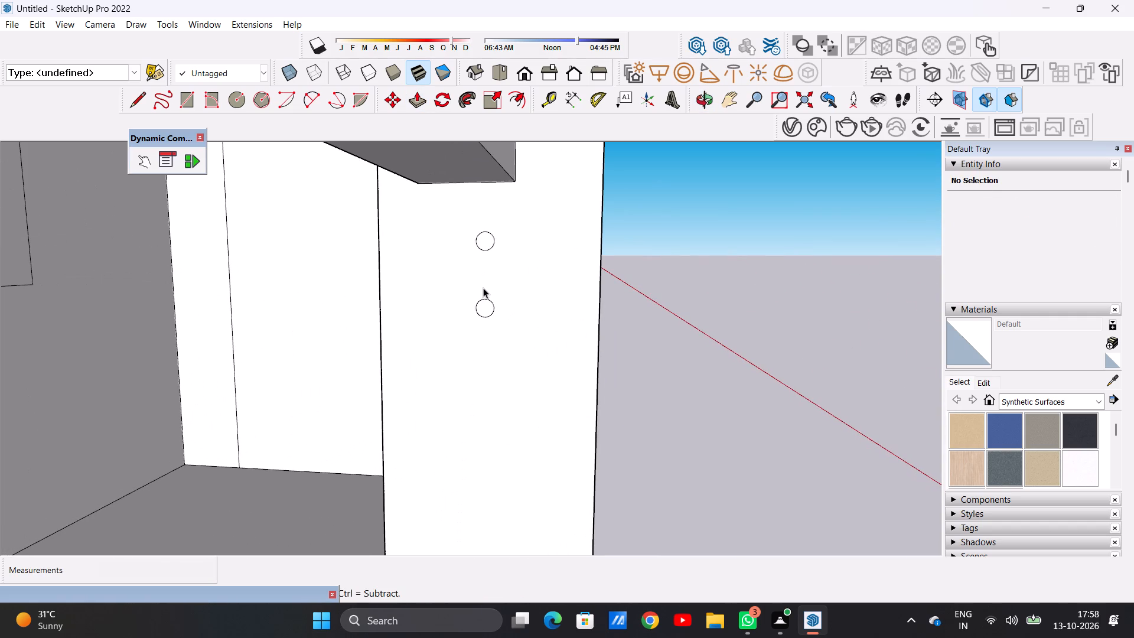
# Delete both circles and their faces from the parapet's inner end face.
pyautogui.doubleClick(483, 312)
pyautogui.press('Delete')
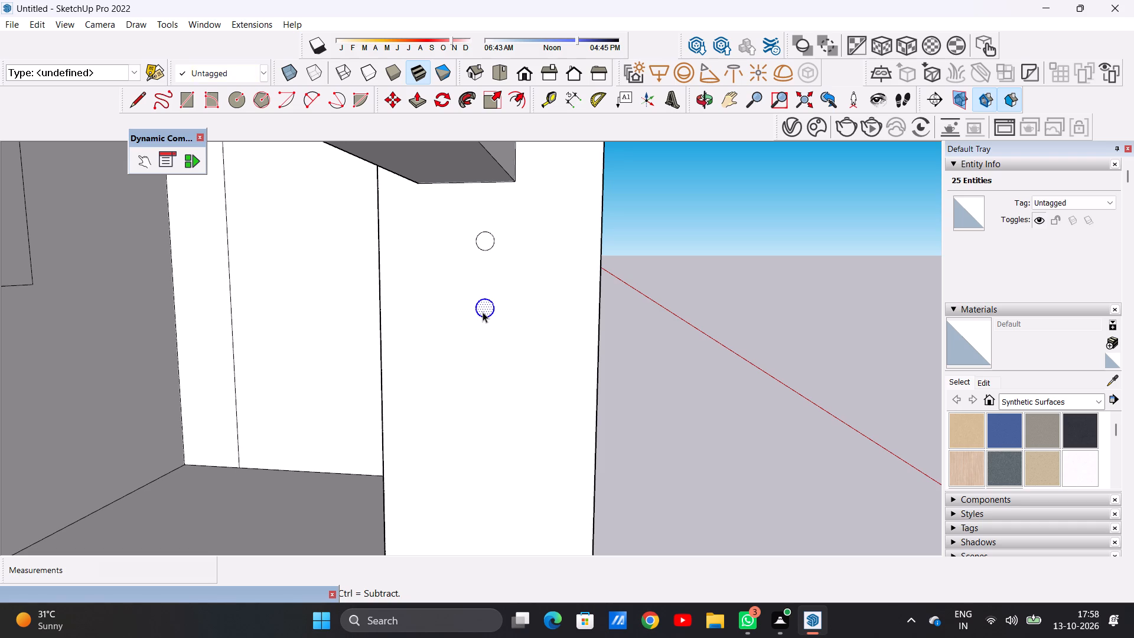
pyautogui.moveTo(484, 245); pyautogui.dragTo(495, 246, button='middle')
pyautogui.scroll(6, 482, 244)
pyautogui.doubleClick(487, 243)
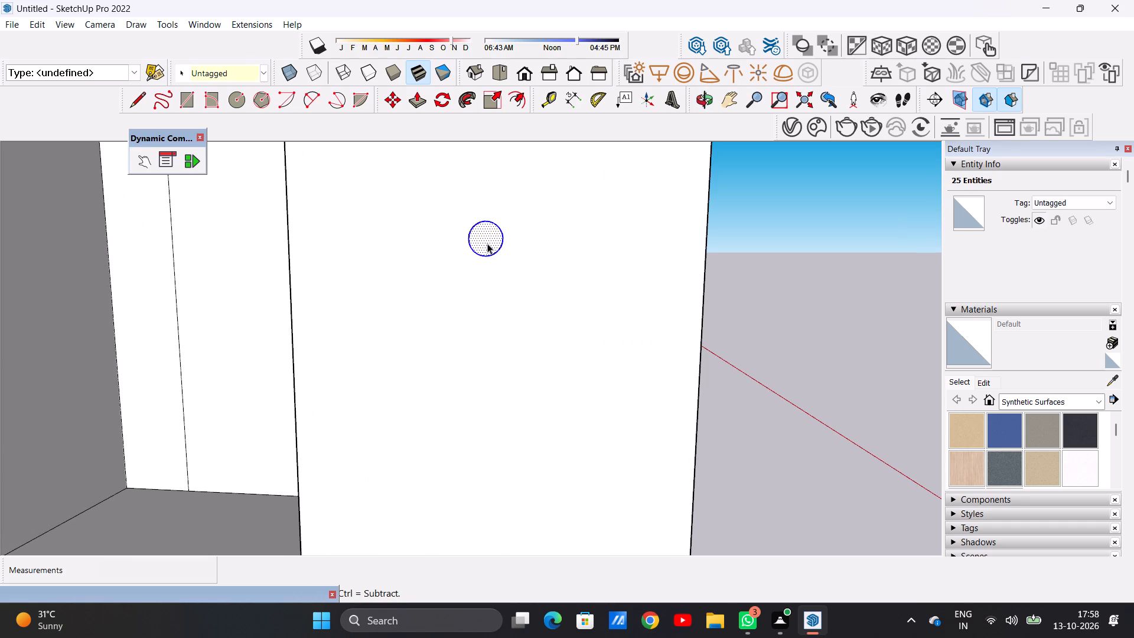
pyautogui.press('Delete')
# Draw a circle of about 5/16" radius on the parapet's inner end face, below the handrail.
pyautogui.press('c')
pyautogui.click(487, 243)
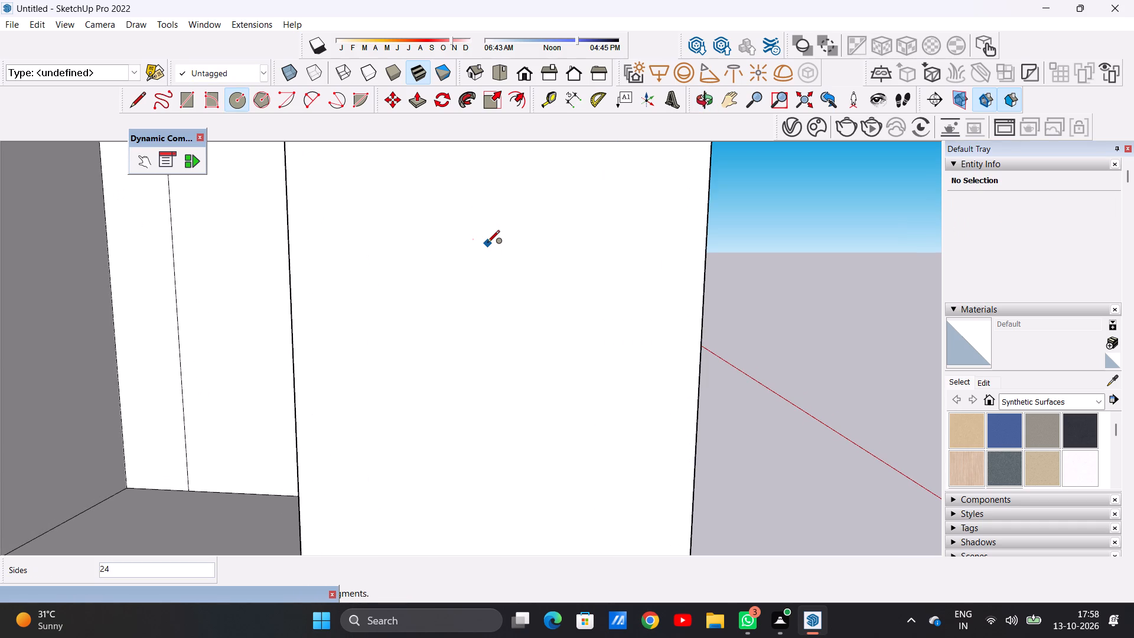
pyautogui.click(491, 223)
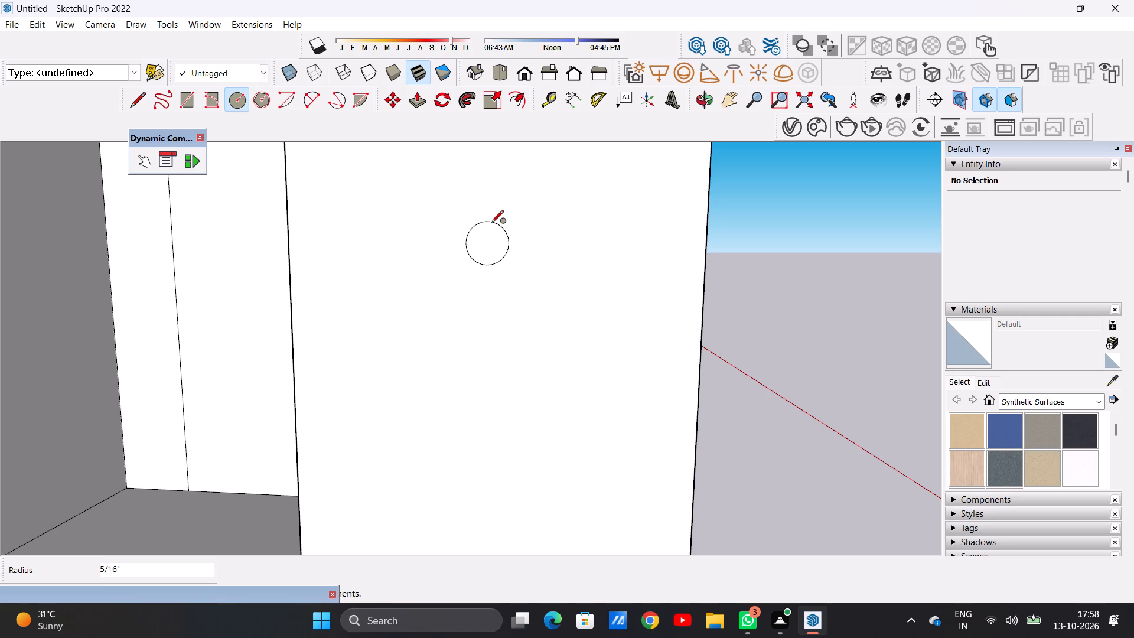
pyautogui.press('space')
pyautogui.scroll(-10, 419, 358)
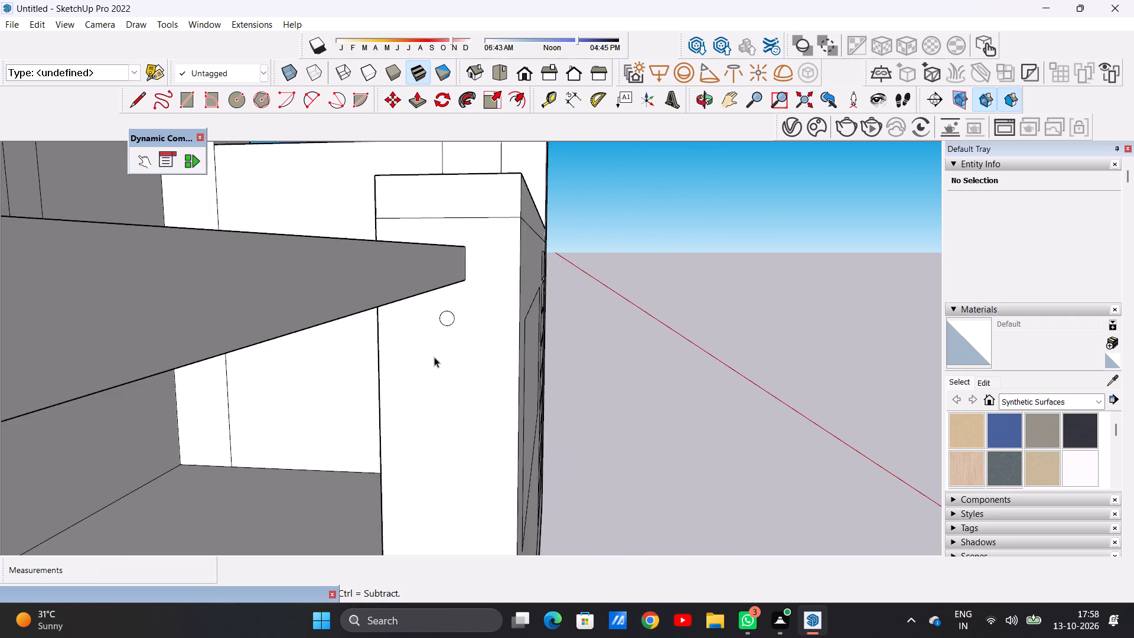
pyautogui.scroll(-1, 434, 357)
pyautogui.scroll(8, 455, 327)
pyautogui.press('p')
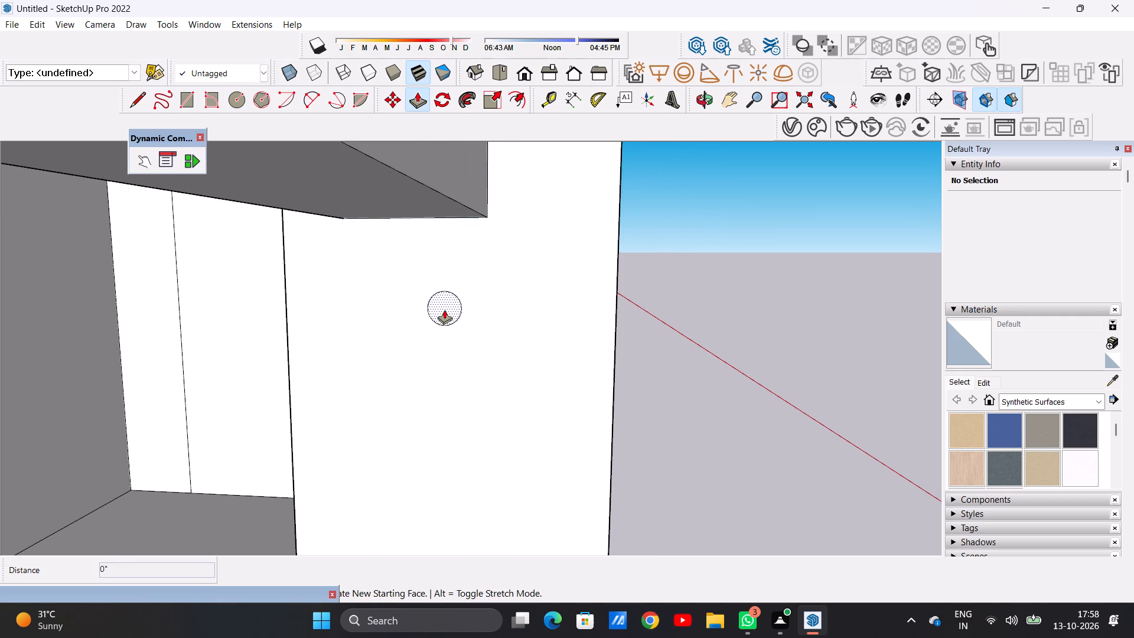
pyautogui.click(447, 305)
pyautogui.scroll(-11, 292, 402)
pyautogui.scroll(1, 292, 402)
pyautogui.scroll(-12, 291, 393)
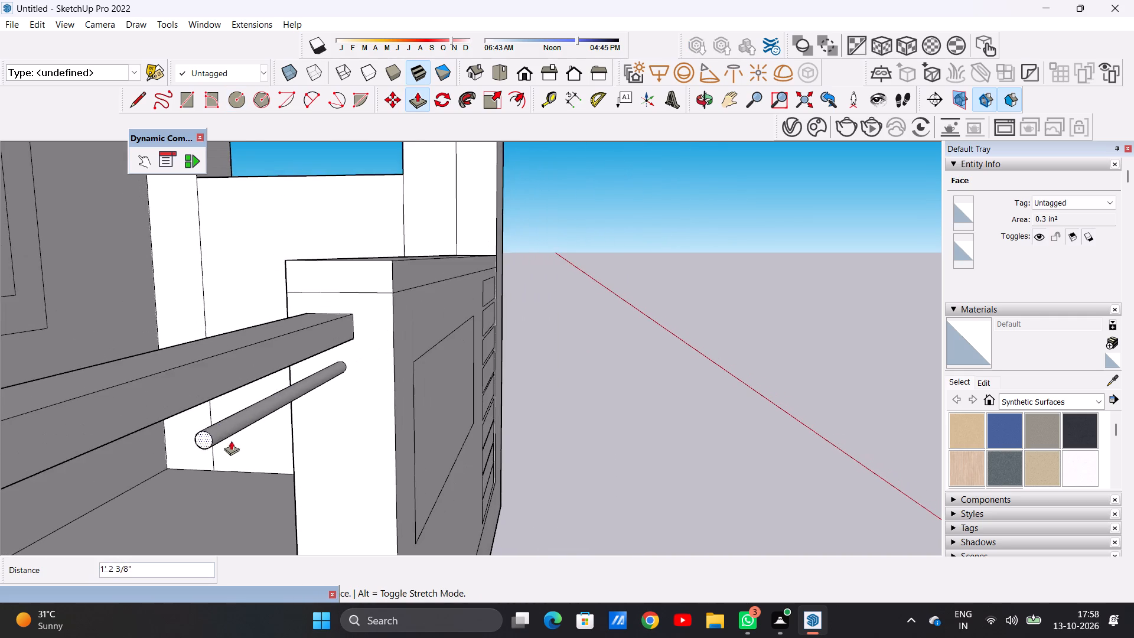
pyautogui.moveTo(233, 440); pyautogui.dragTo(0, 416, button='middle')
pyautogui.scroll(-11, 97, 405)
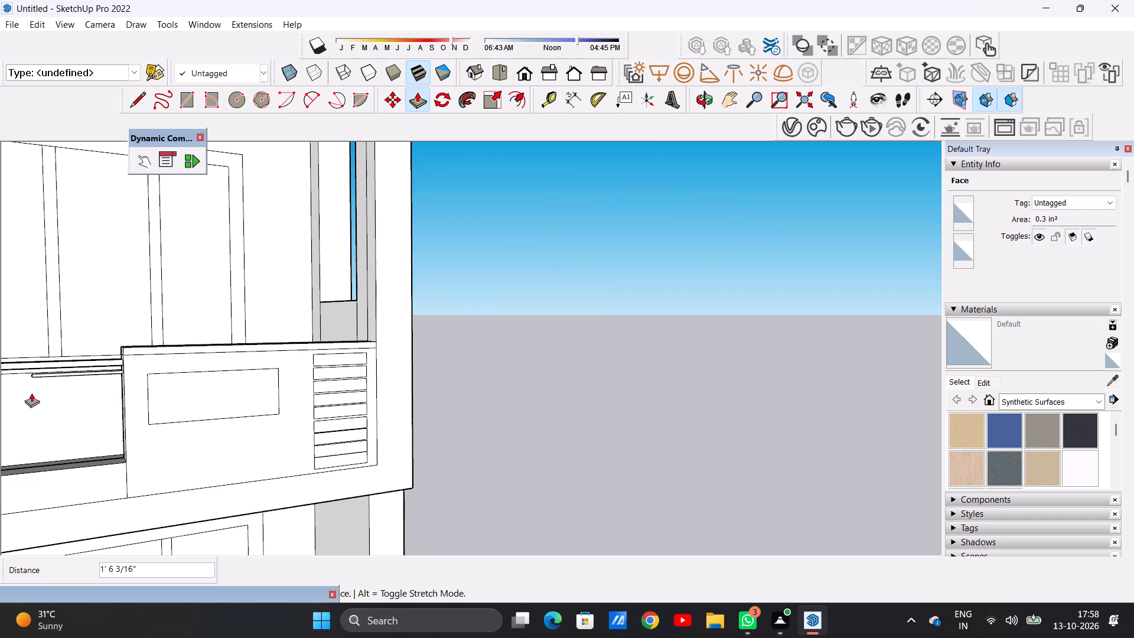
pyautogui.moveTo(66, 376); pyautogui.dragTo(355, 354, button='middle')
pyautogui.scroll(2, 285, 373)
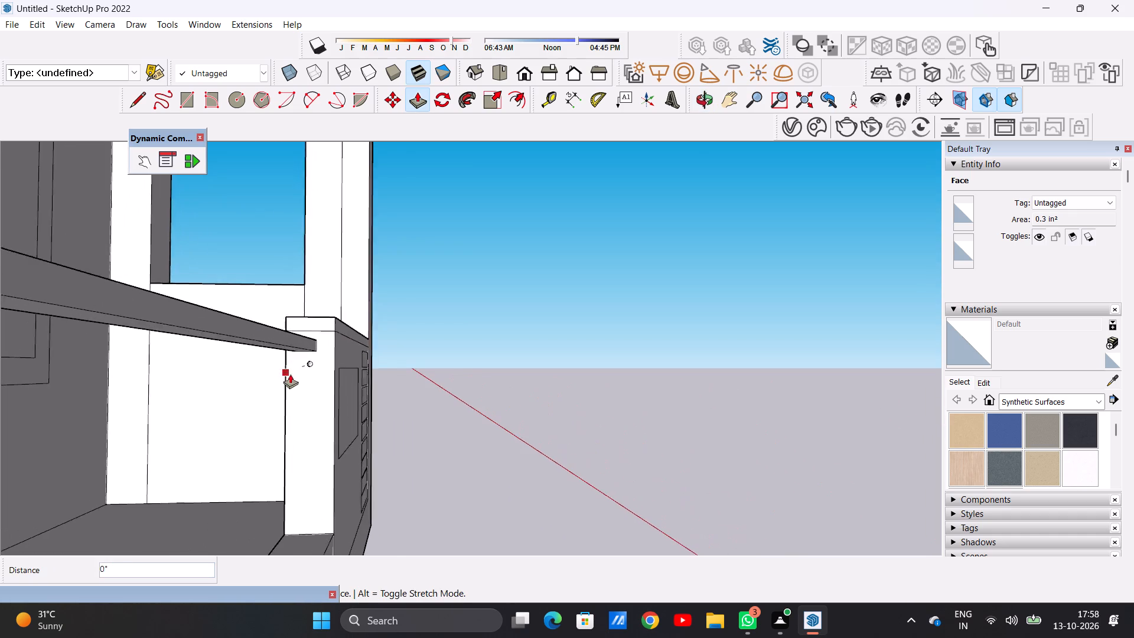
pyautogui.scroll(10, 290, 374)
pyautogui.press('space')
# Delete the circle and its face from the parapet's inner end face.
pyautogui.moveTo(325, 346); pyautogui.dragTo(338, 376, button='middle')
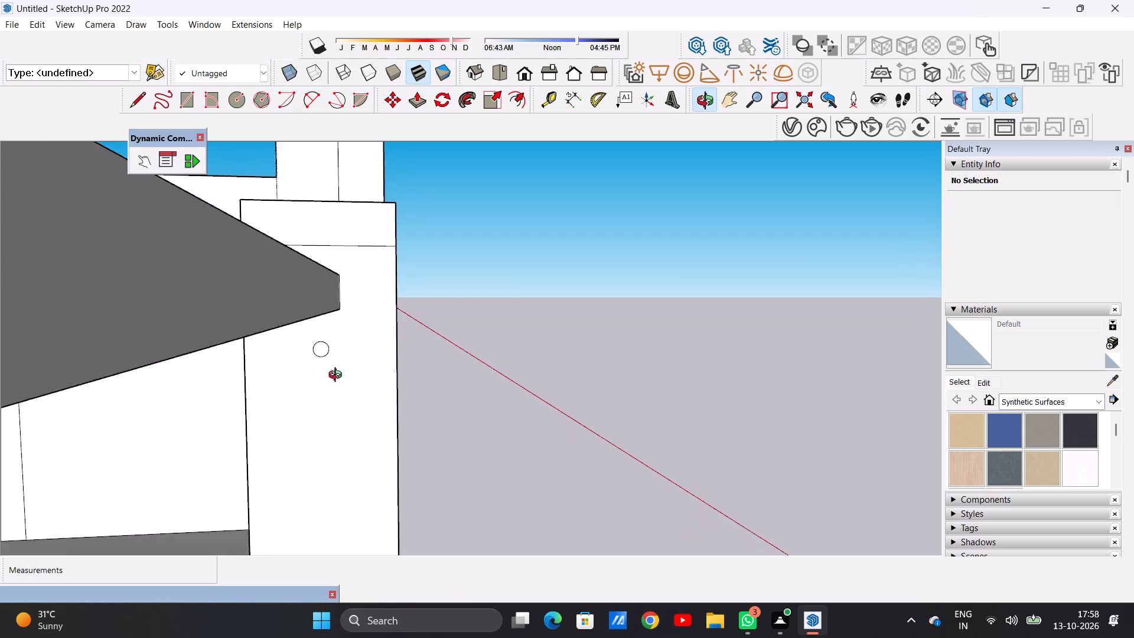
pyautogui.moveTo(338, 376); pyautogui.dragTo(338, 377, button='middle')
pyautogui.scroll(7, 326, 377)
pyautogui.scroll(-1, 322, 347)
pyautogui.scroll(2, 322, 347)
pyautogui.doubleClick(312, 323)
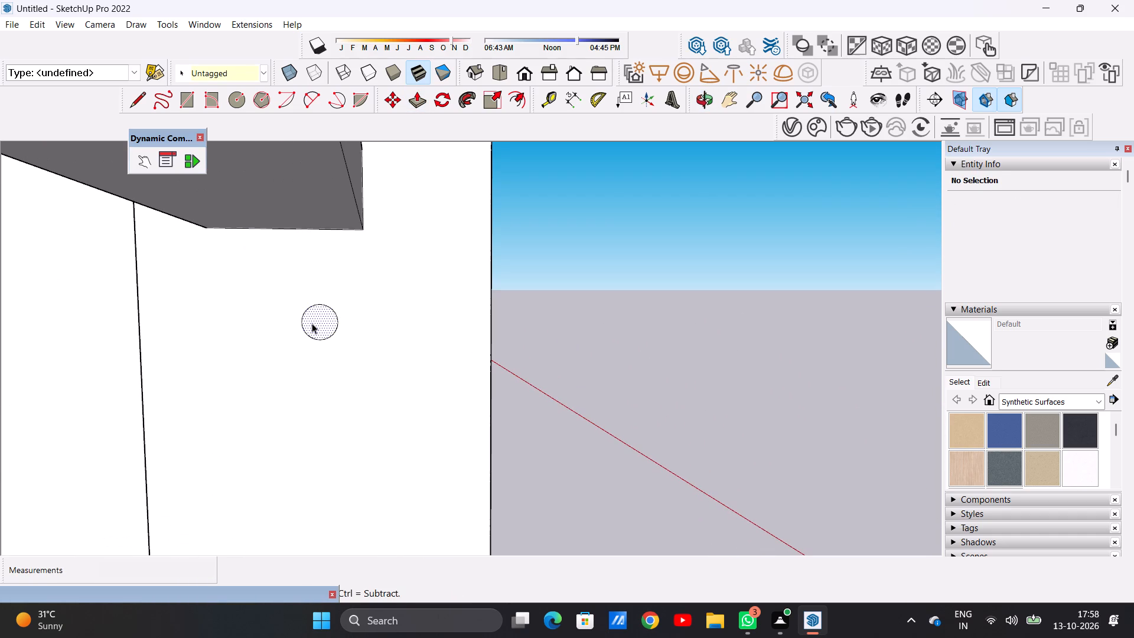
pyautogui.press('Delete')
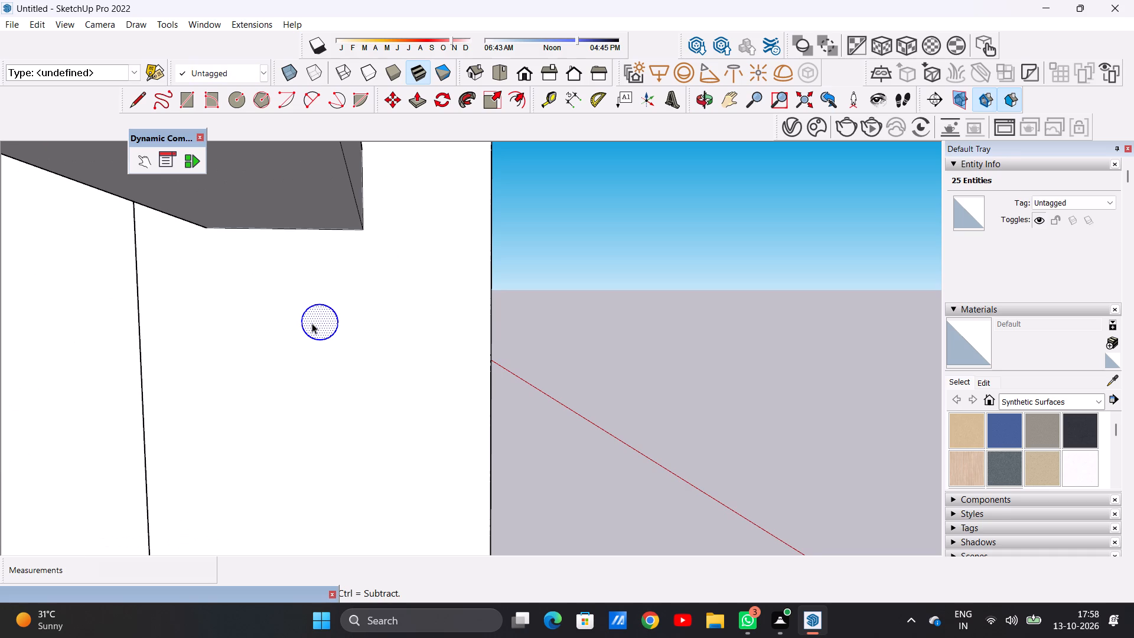
# Draw a circle of about 3/8" radius on the parapet's inner end face, below the handrail.
pyautogui.press('c')
pyautogui.click(312, 322)
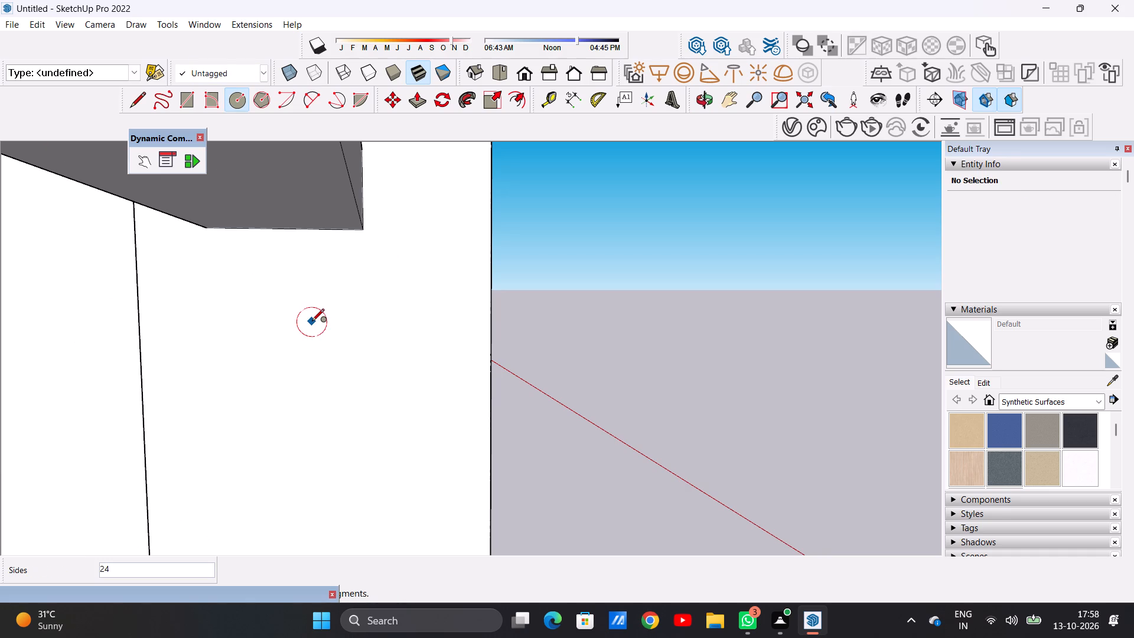
pyautogui.click(318, 301)
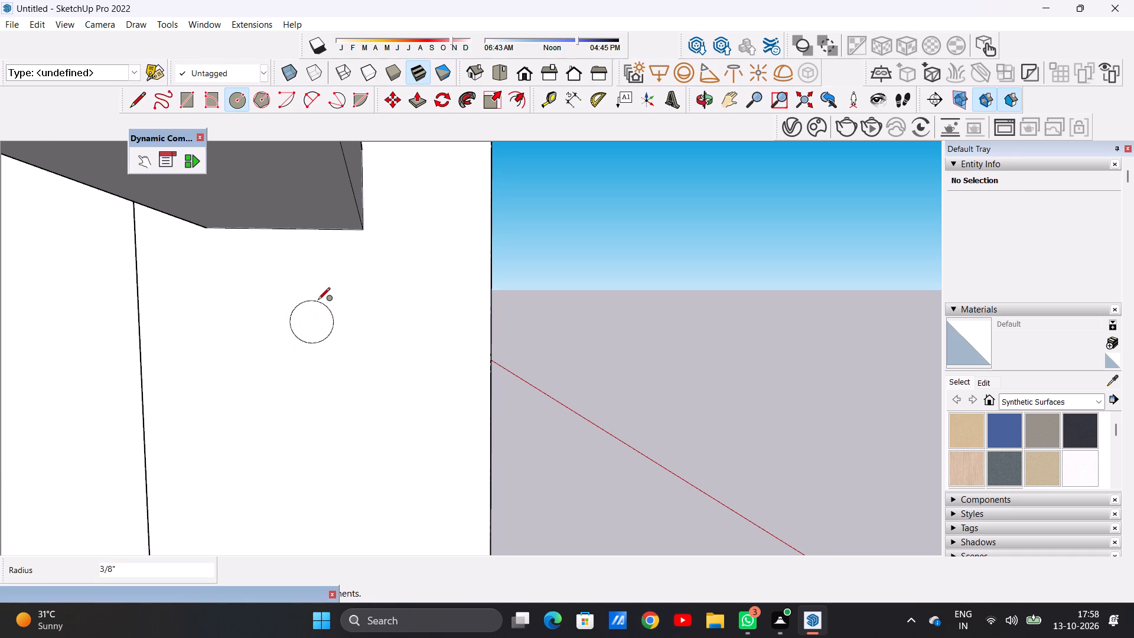
pyautogui.press('space')
pyautogui.press('Delete')
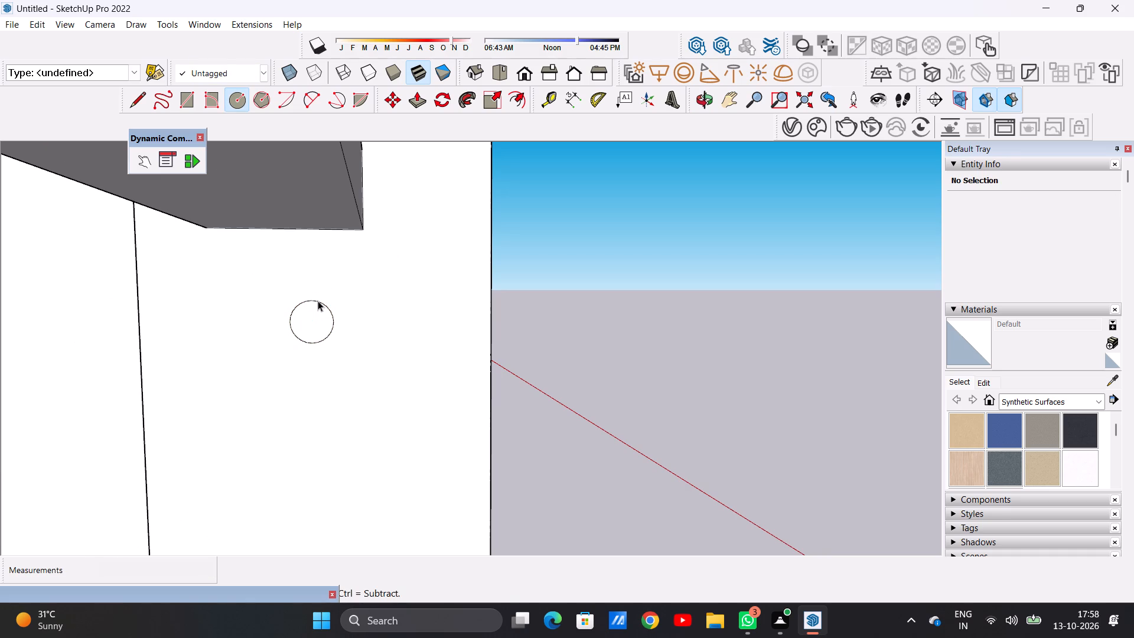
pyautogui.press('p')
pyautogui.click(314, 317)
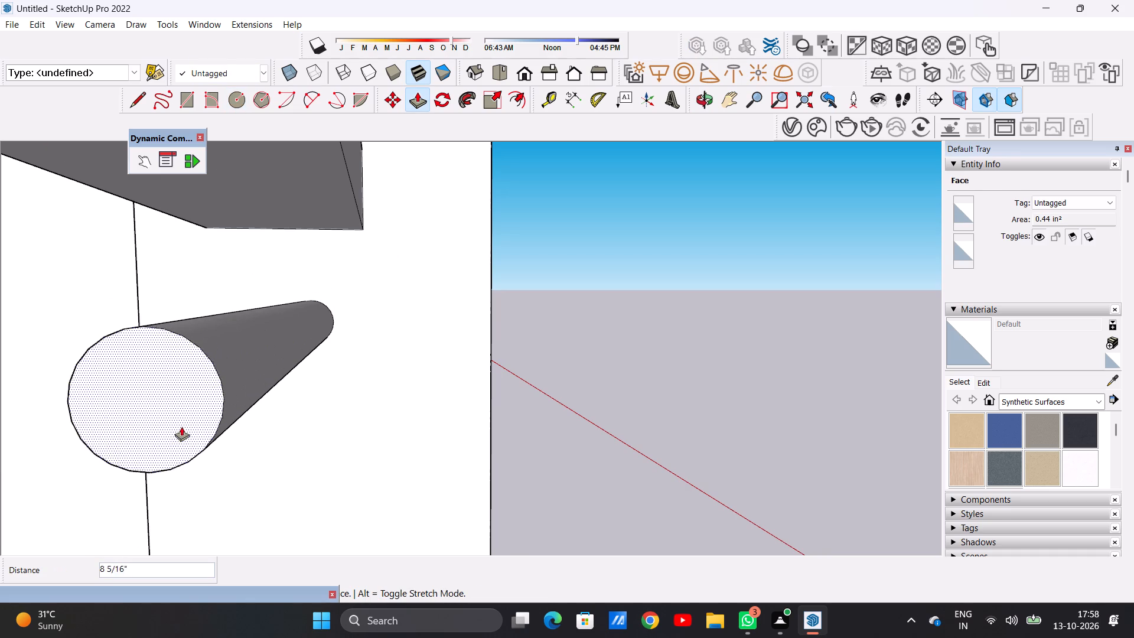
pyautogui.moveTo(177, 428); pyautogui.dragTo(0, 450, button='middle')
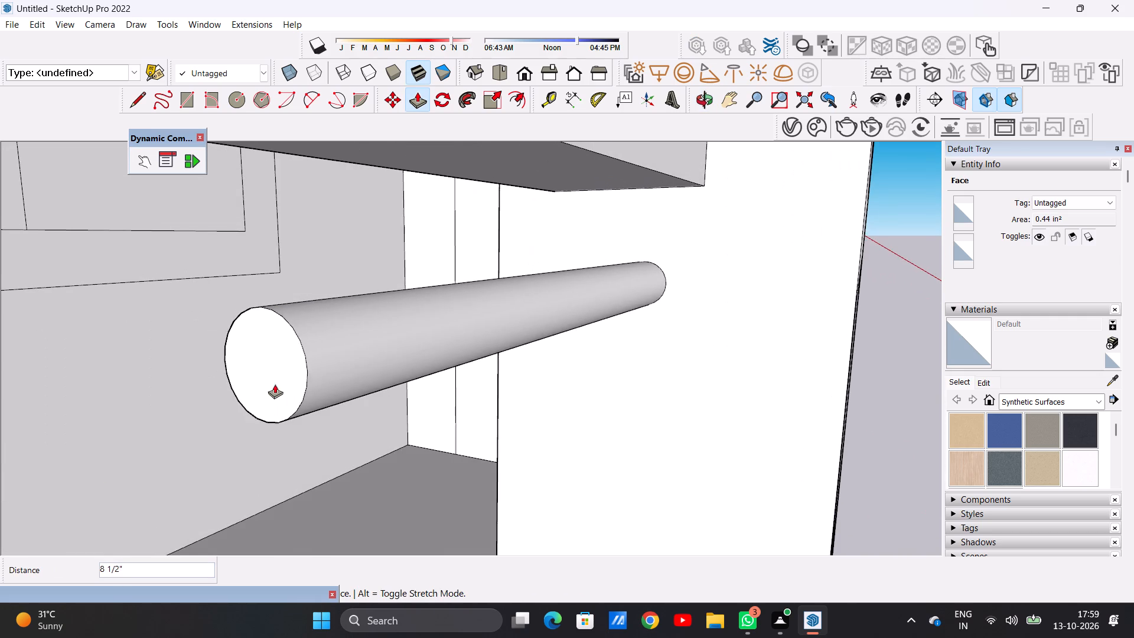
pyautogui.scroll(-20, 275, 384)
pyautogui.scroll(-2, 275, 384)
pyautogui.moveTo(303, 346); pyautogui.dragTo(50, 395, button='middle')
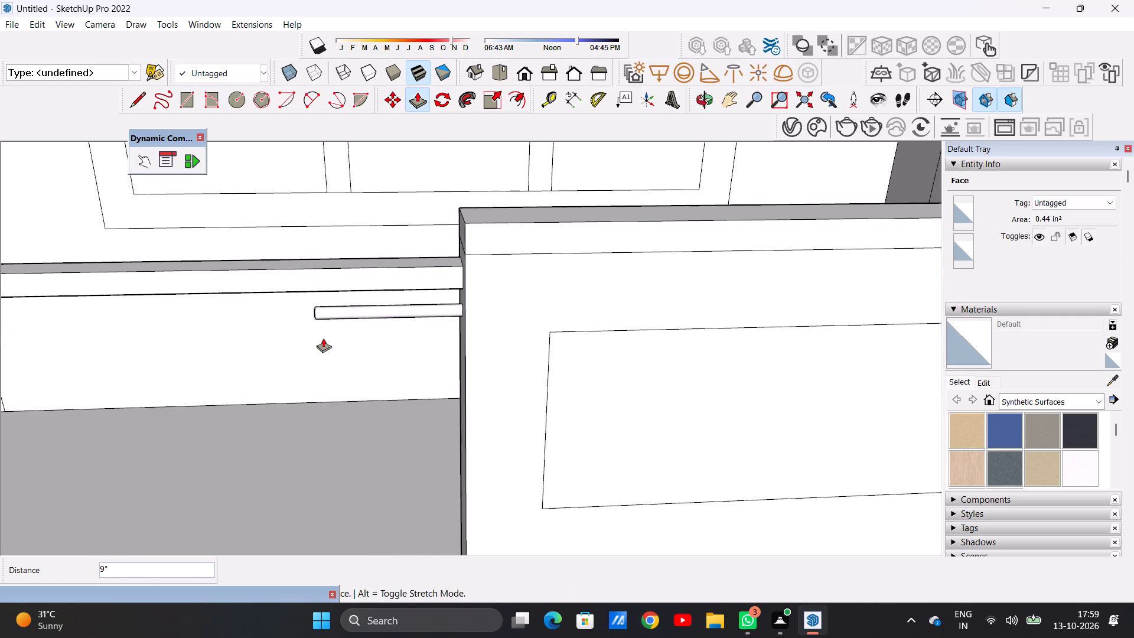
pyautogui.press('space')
# Copy the circle and its face a short distance straight down on the parapet's inner end face.
pyautogui.moveTo(314, 343); pyautogui.dragTo(610, 311, button='middle')
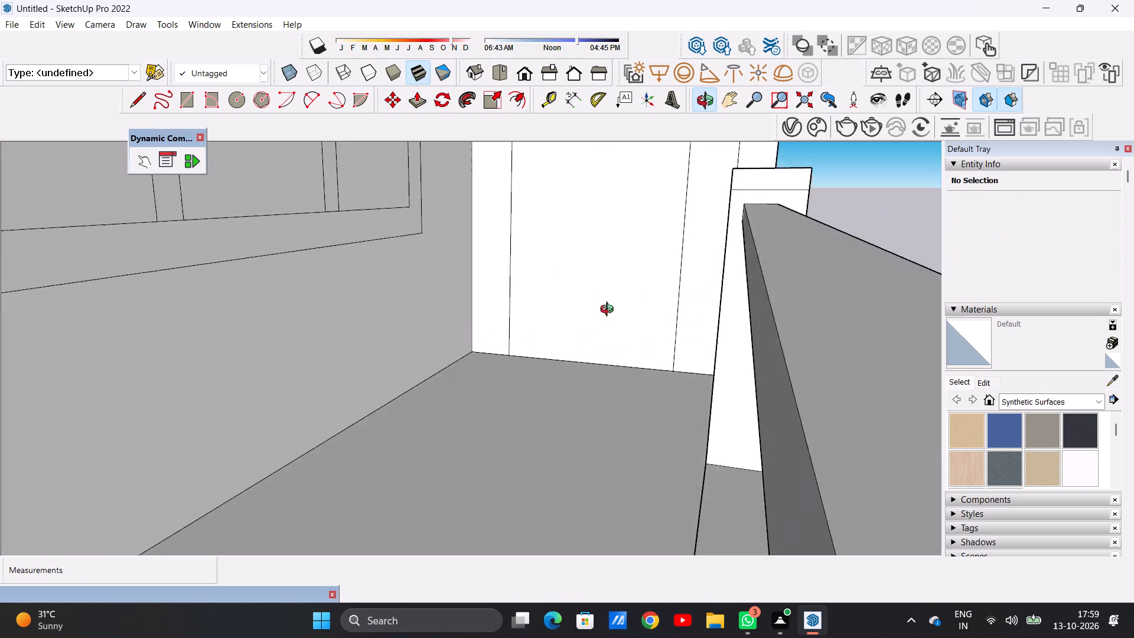
pyautogui.moveTo(610, 311); pyautogui.dragTo(608, 291, button='middle')
pyautogui.scroll(1, 813, 207)
pyautogui.scroll(-1, 812, 208)
pyautogui.scroll(7, 807, 213)
pyautogui.scroll(-1, 742, 216)
pyautogui.scroll(3, 742, 216)
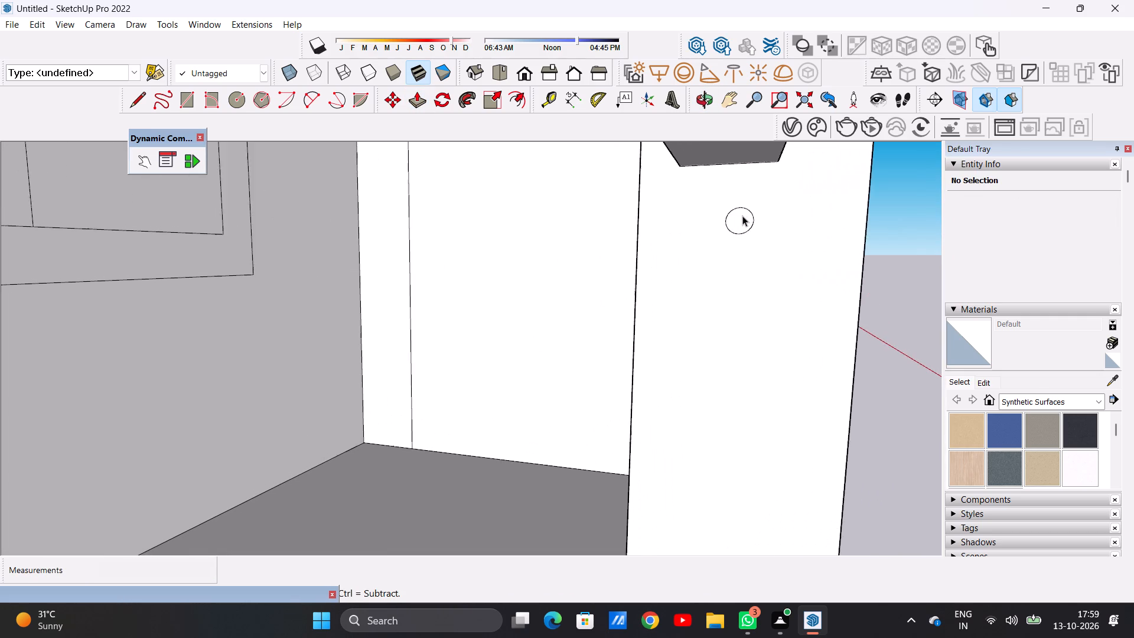
pyautogui.scroll(4, 742, 216)
pyautogui.scroll(-1, 742, 216)
pyautogui.scroll(1, 742, 216)
pyautogui.doubleClick(742, 216)
pyautogui.press('m')
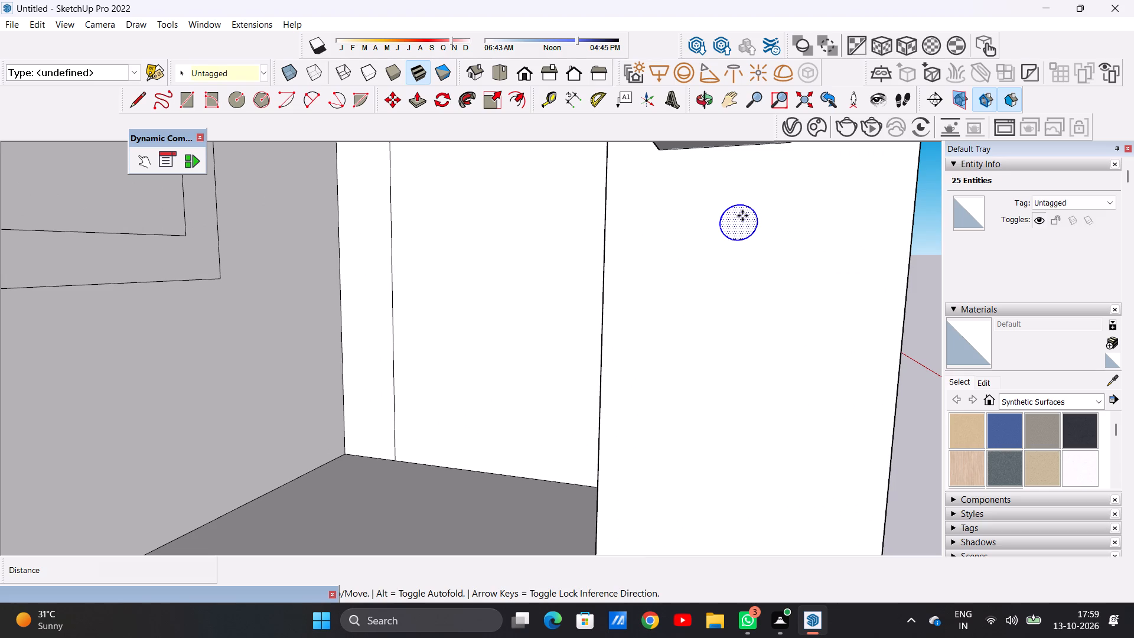
pyautogui.click(740, 240)
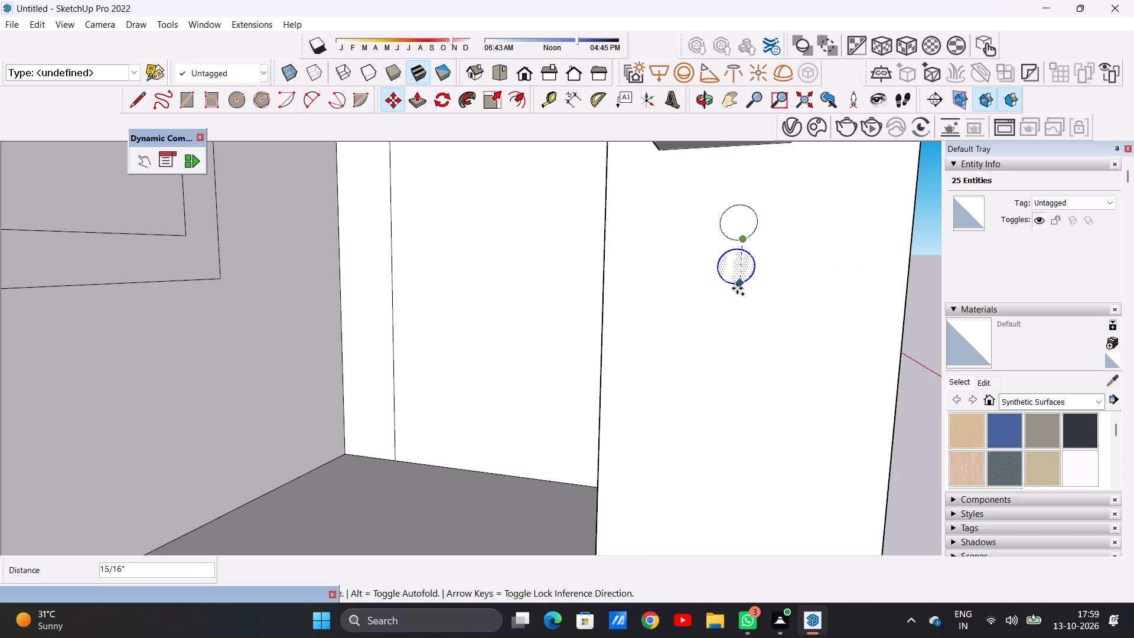
pyautogui.click(733, 342)
# Copy the lower circle about 1' 4 7/16" down the parapet's end face, close to its base.
pyautogui.scroll(-12, 675, 288)
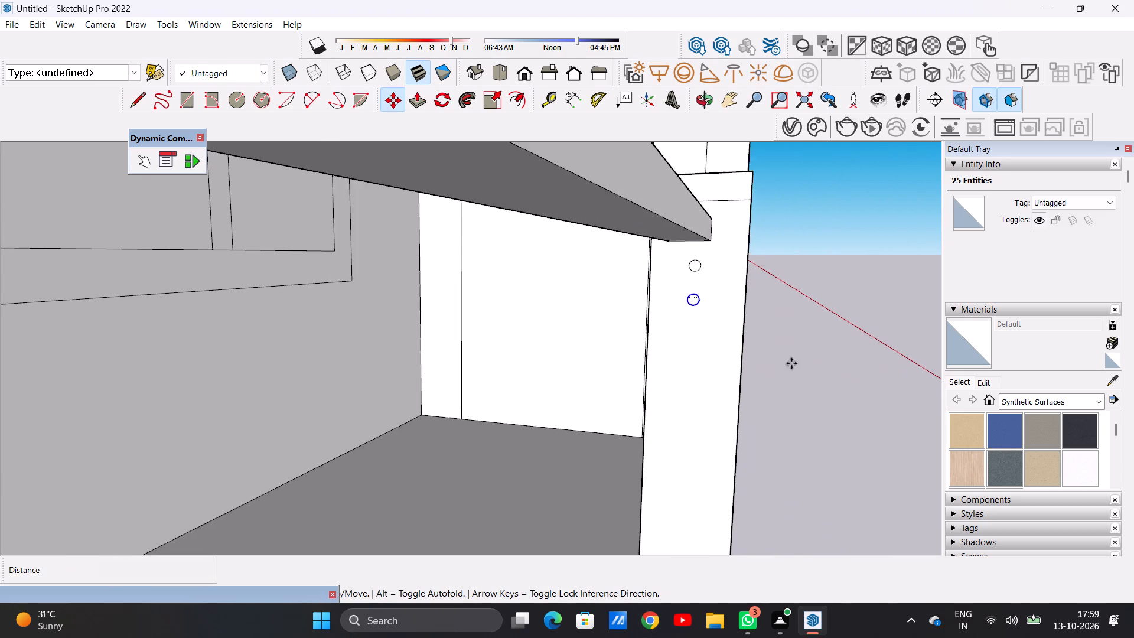
pyautogui.moveTo(742, 380); pyautogui.dragTo(553, 429, button='middle')
pyautogui.scroll(-5, 631, 281)
pyautogui.scroll(4, 644, 427)
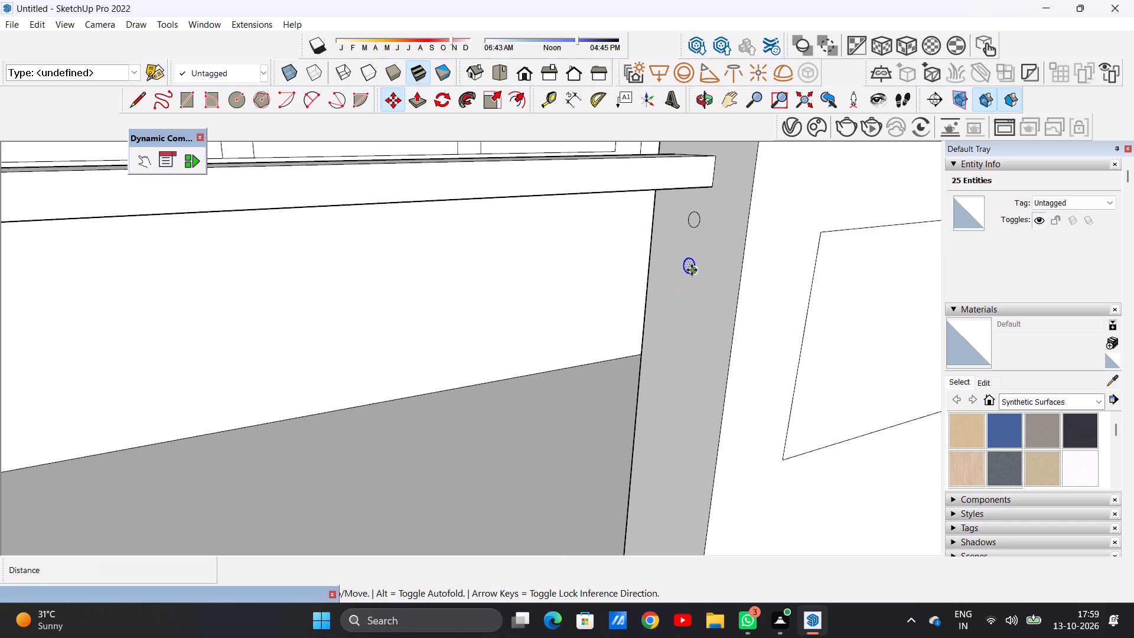
pyautogui.click(692, 270)
pyautogui.scroll(-8, 679, 412)
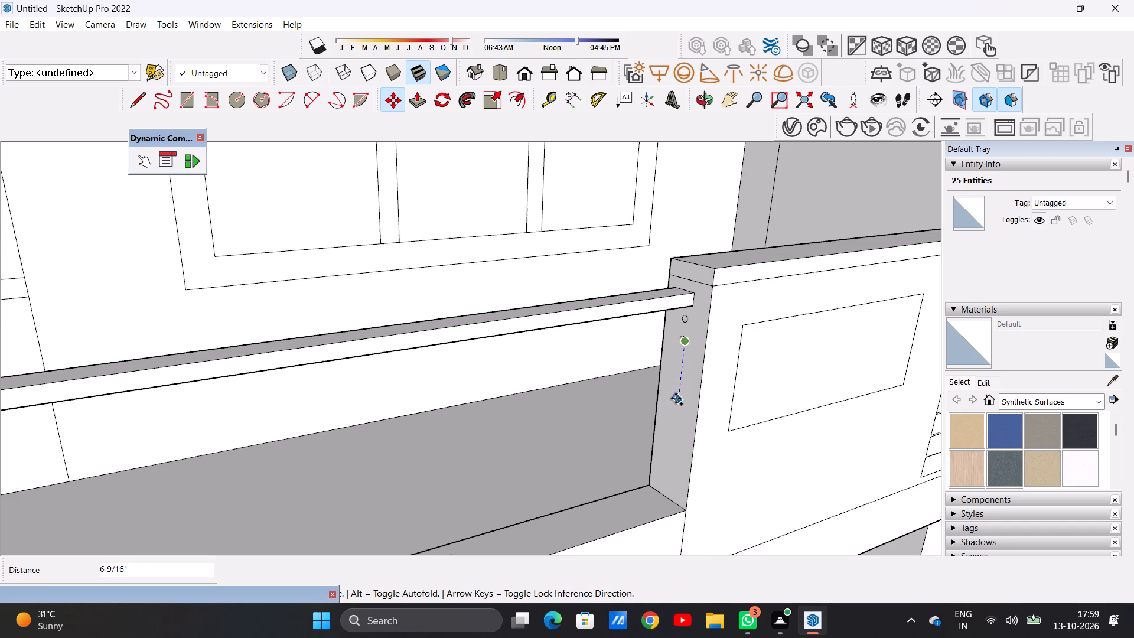
pyautogui.click(676, 481)
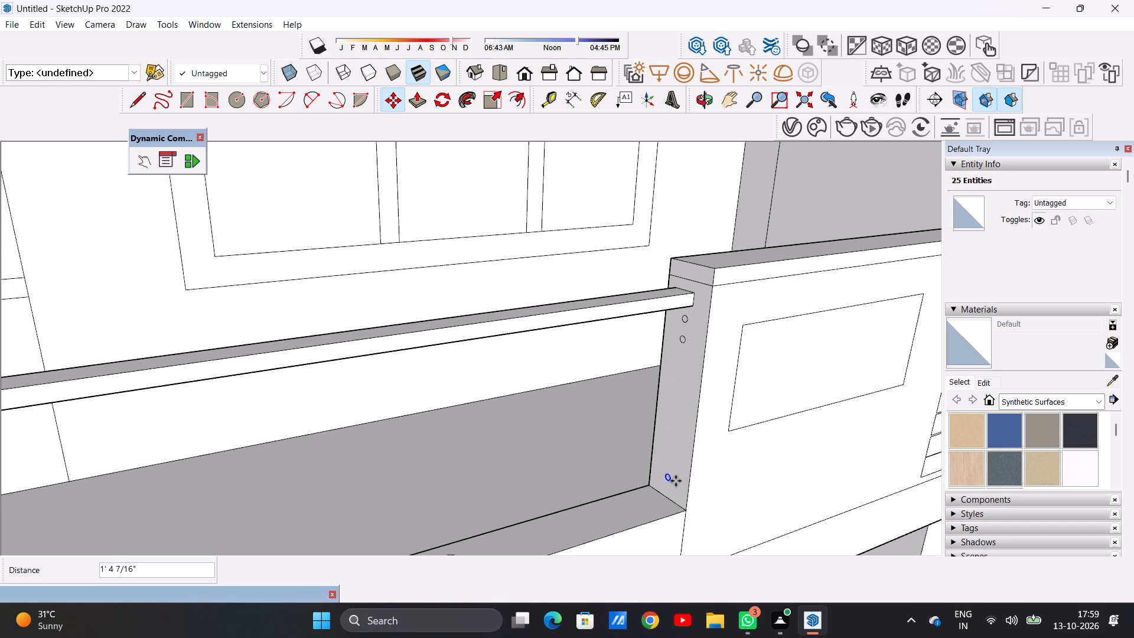
# Copy the bottom circle about 1' 1 1/2" up the end face, and copy this new circle down to just above the bottom one.
pyautogui.click(676, 481)
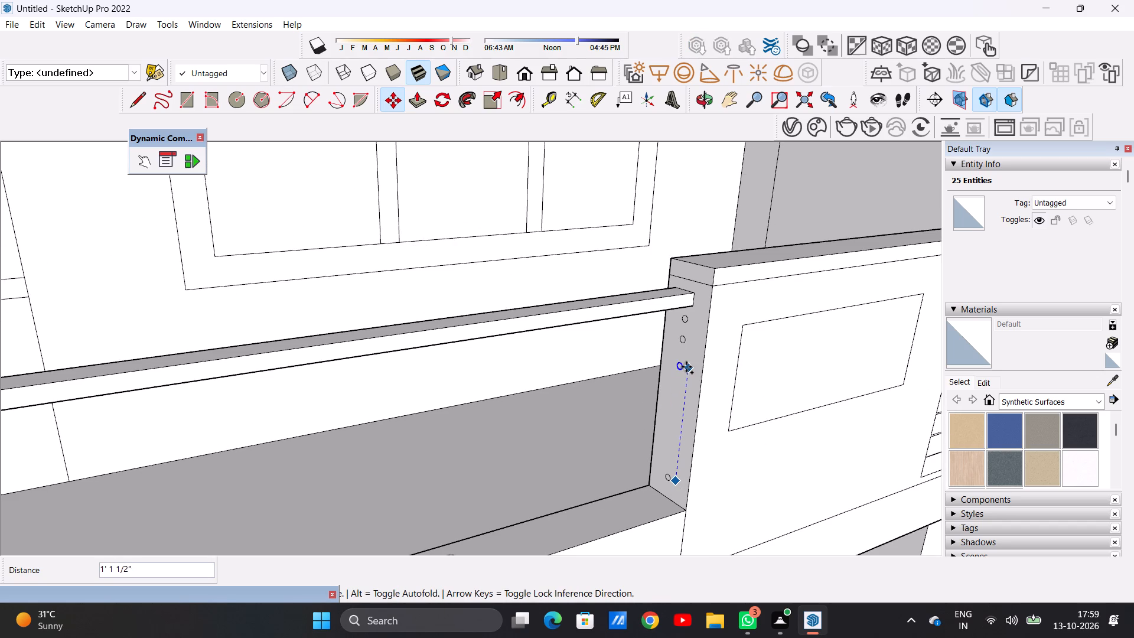
pyautogui.click(686, 367)
pyautogui.scroll(7, 677, 365)
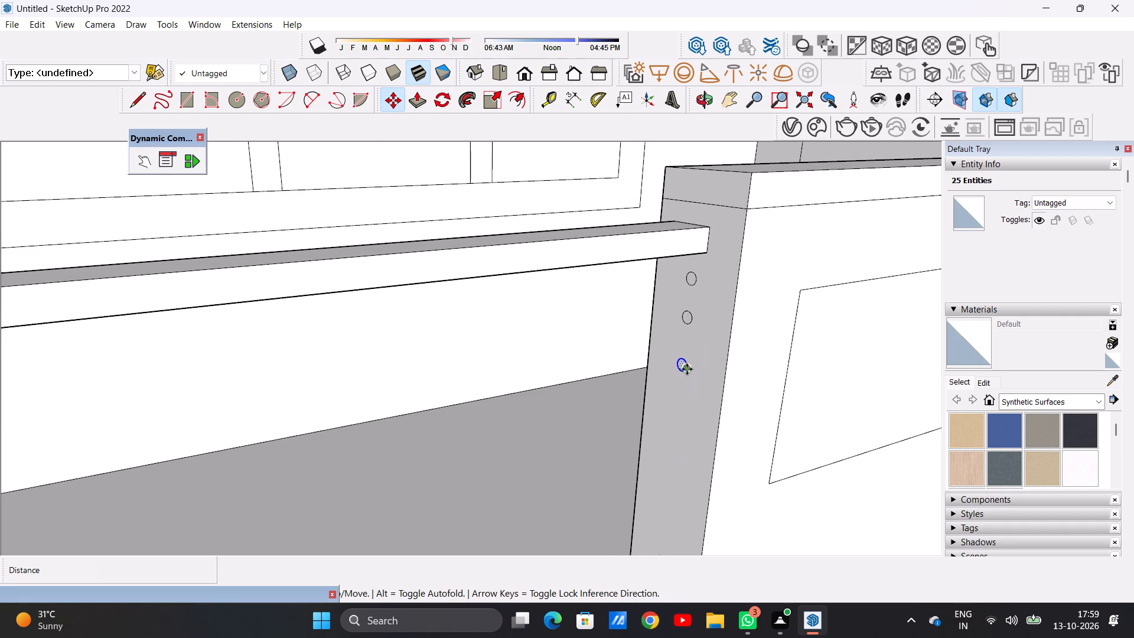
pyautogui.click(687, 369)
pyautogui.scroll(-6, 679, 421)
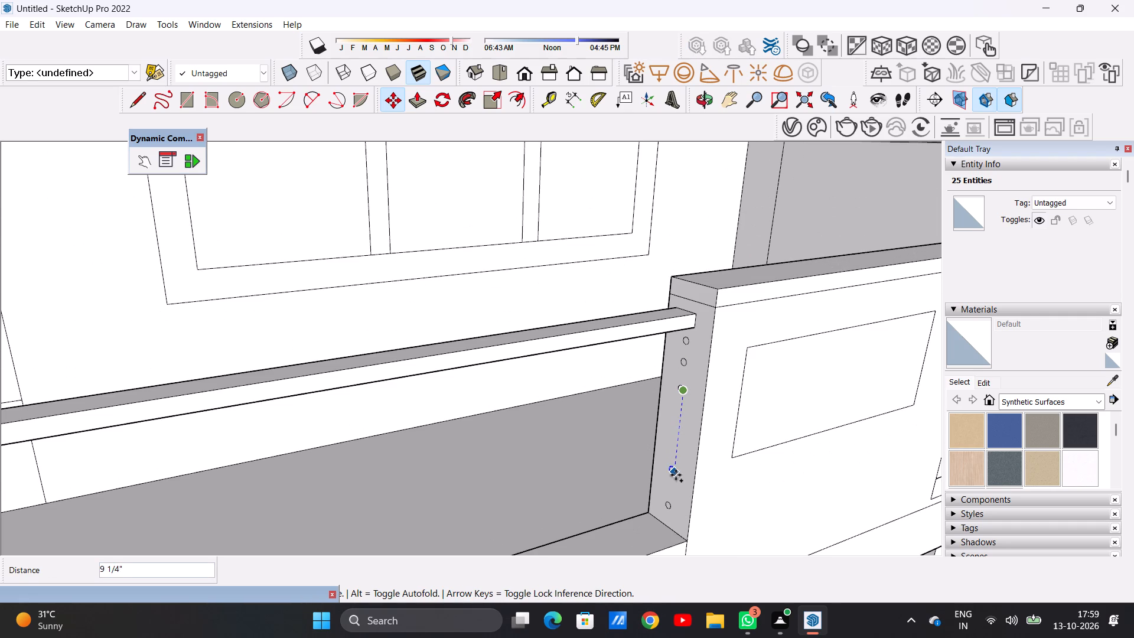
pyautogui.click(676, 487)
# Fill the gap in the circle column with a copy about 6 7/8" up and another about 3 13/16" below that copy.
pyautogui.click(676, 487)
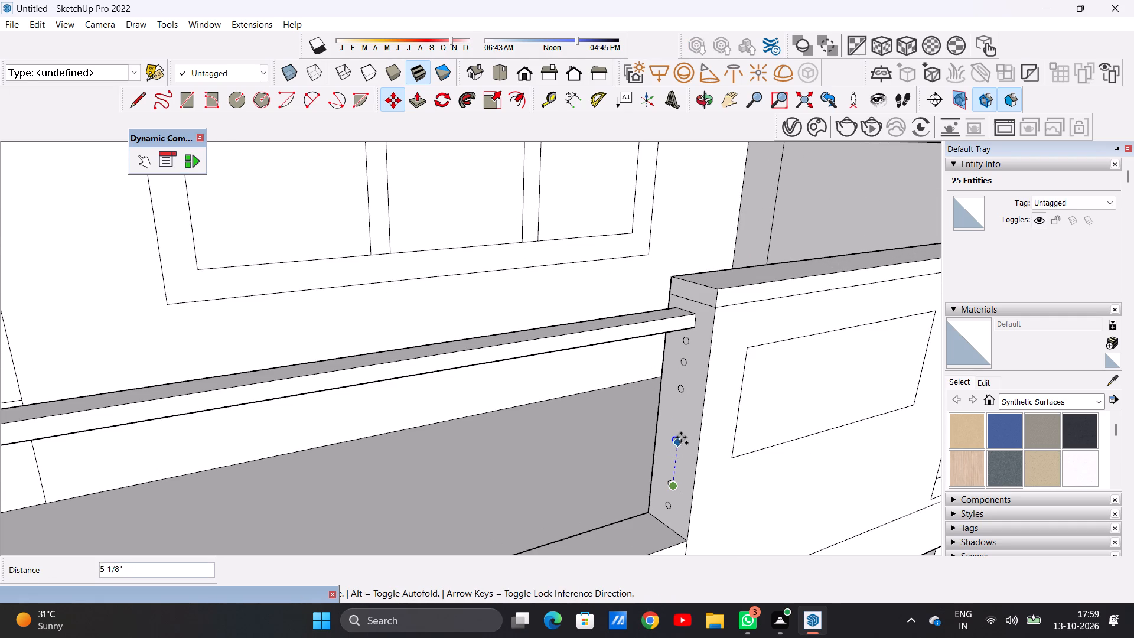
pyautogui.click(686, 428)
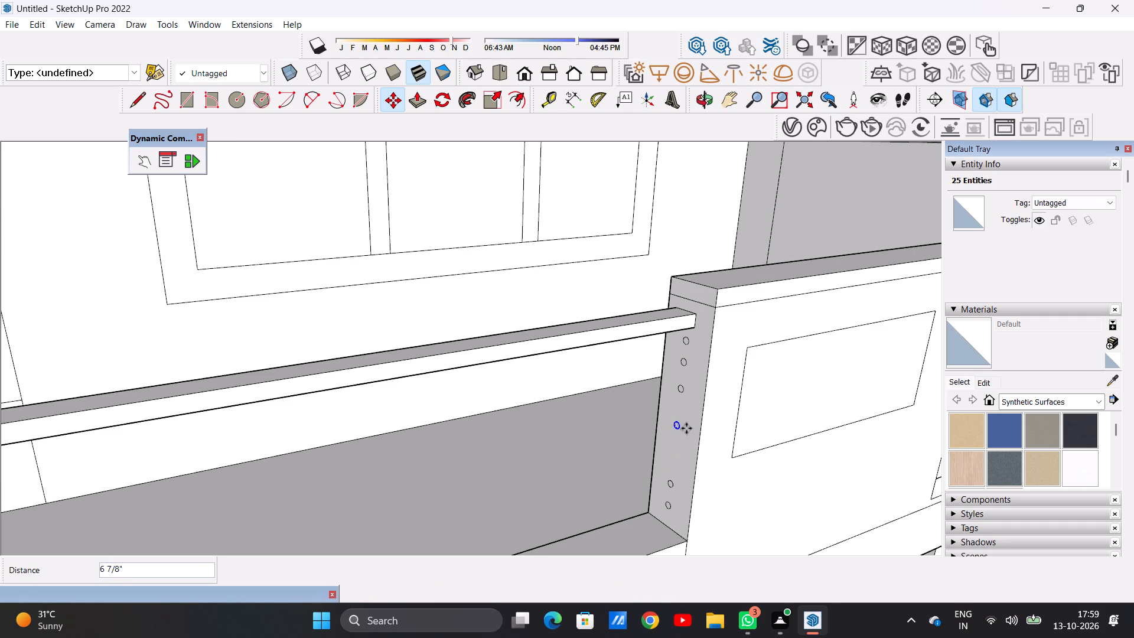
pyautogui.click(686, 428)
pyautogui.click(682, 461)
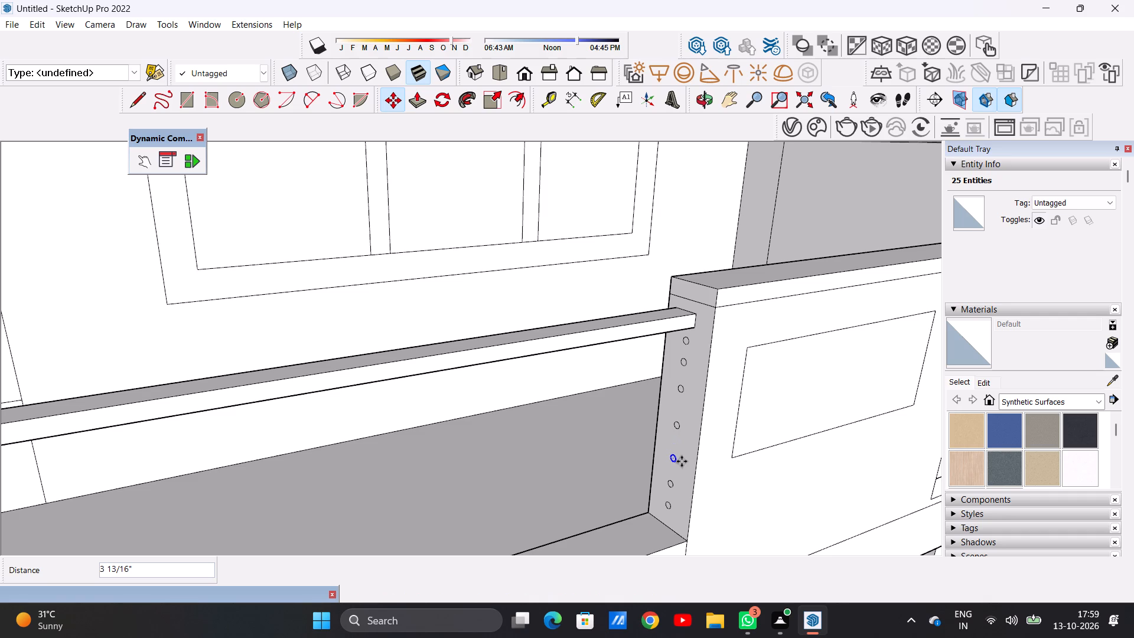
pyautogui.press('space')
pyautogui.scroll(-15, 586, 448)
pyautogui.click(814, 364)
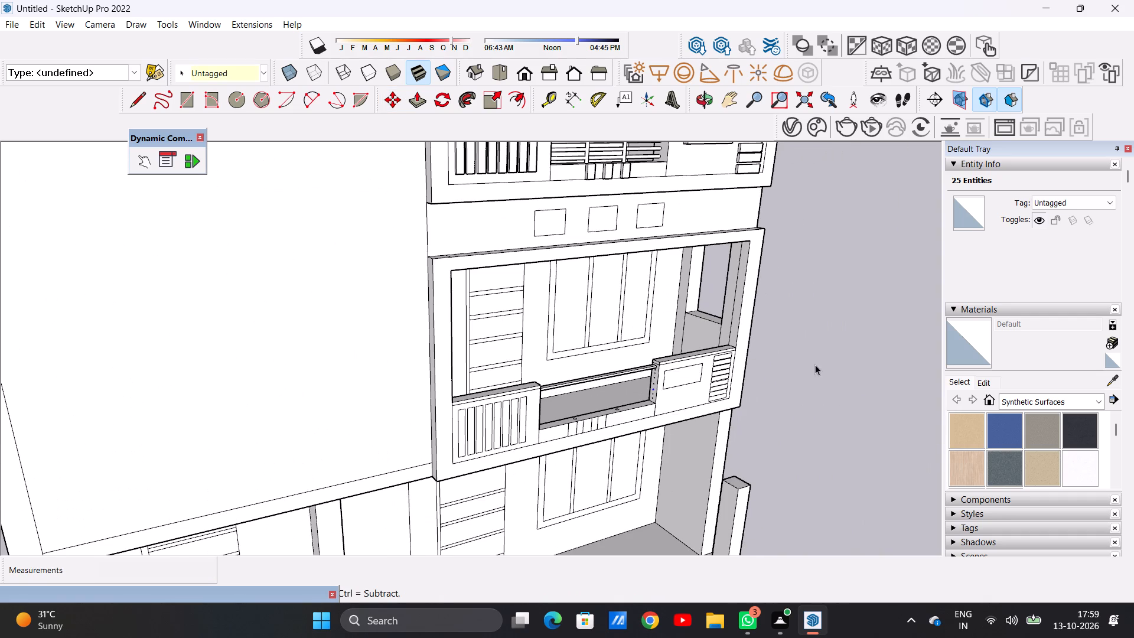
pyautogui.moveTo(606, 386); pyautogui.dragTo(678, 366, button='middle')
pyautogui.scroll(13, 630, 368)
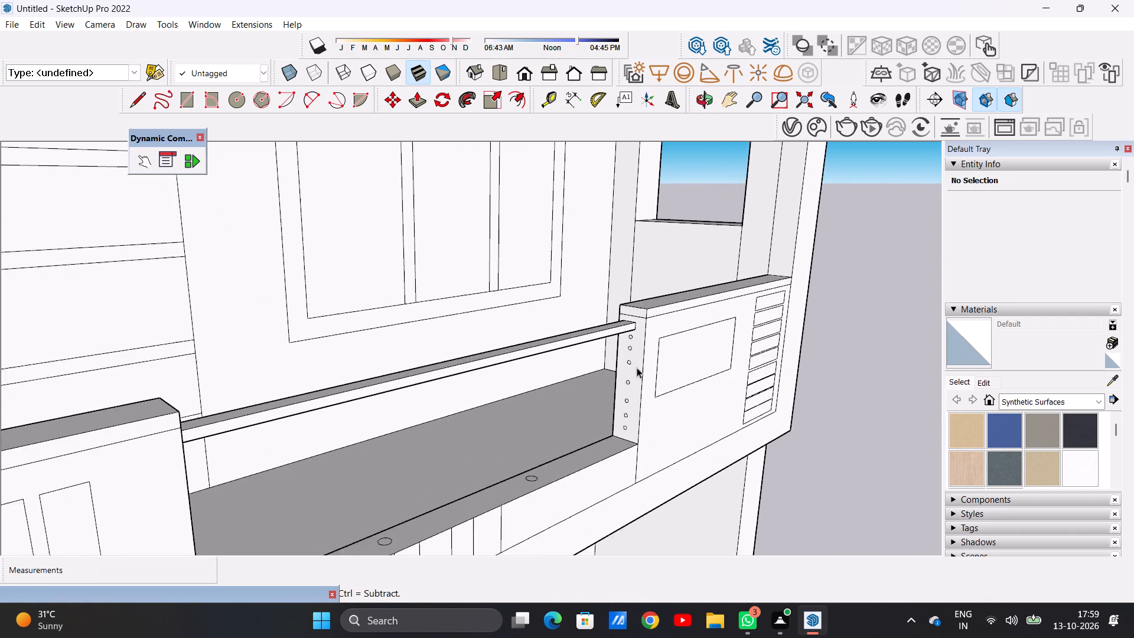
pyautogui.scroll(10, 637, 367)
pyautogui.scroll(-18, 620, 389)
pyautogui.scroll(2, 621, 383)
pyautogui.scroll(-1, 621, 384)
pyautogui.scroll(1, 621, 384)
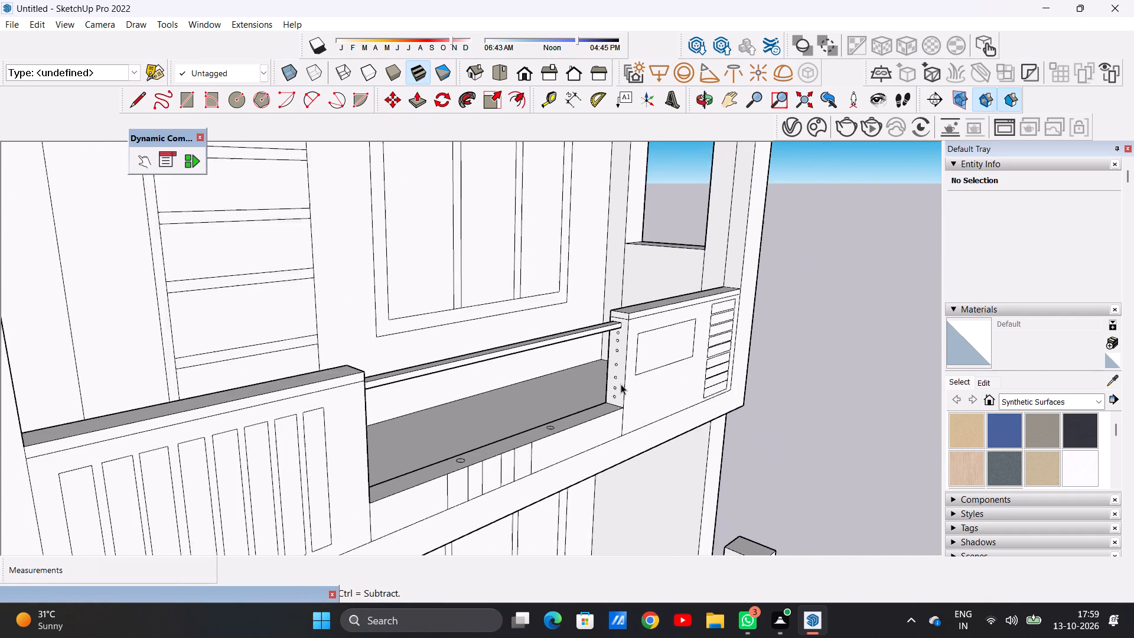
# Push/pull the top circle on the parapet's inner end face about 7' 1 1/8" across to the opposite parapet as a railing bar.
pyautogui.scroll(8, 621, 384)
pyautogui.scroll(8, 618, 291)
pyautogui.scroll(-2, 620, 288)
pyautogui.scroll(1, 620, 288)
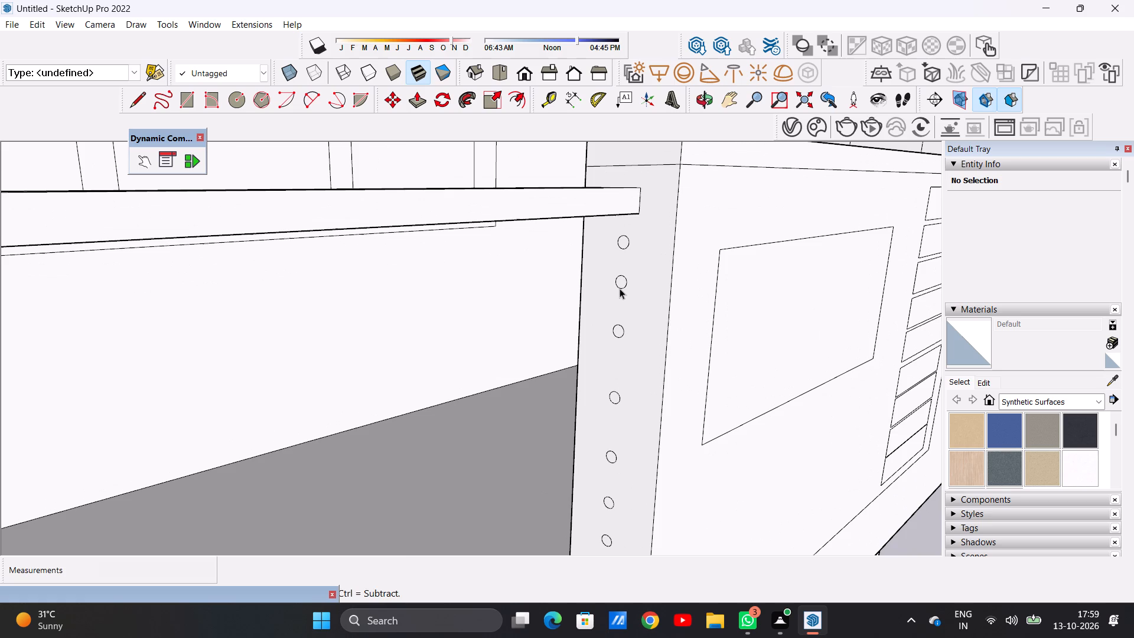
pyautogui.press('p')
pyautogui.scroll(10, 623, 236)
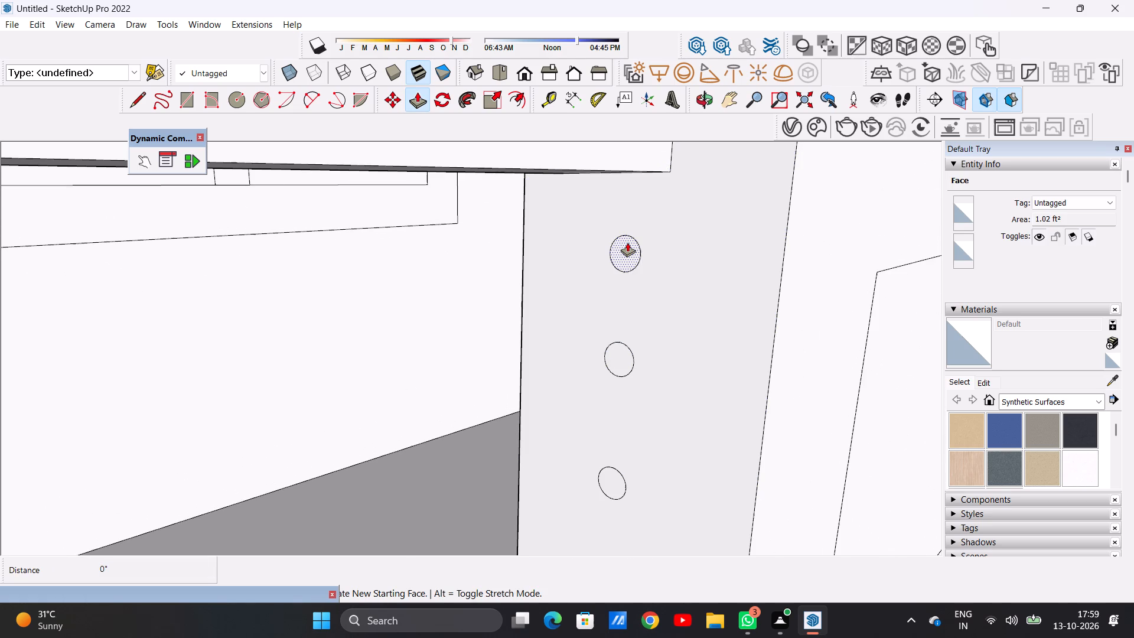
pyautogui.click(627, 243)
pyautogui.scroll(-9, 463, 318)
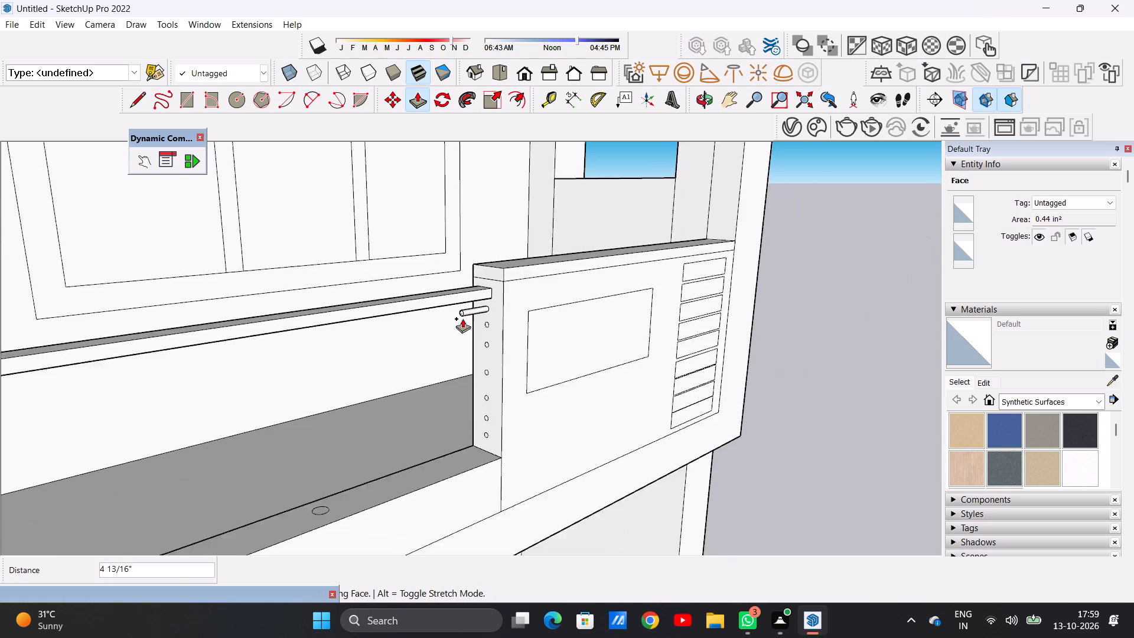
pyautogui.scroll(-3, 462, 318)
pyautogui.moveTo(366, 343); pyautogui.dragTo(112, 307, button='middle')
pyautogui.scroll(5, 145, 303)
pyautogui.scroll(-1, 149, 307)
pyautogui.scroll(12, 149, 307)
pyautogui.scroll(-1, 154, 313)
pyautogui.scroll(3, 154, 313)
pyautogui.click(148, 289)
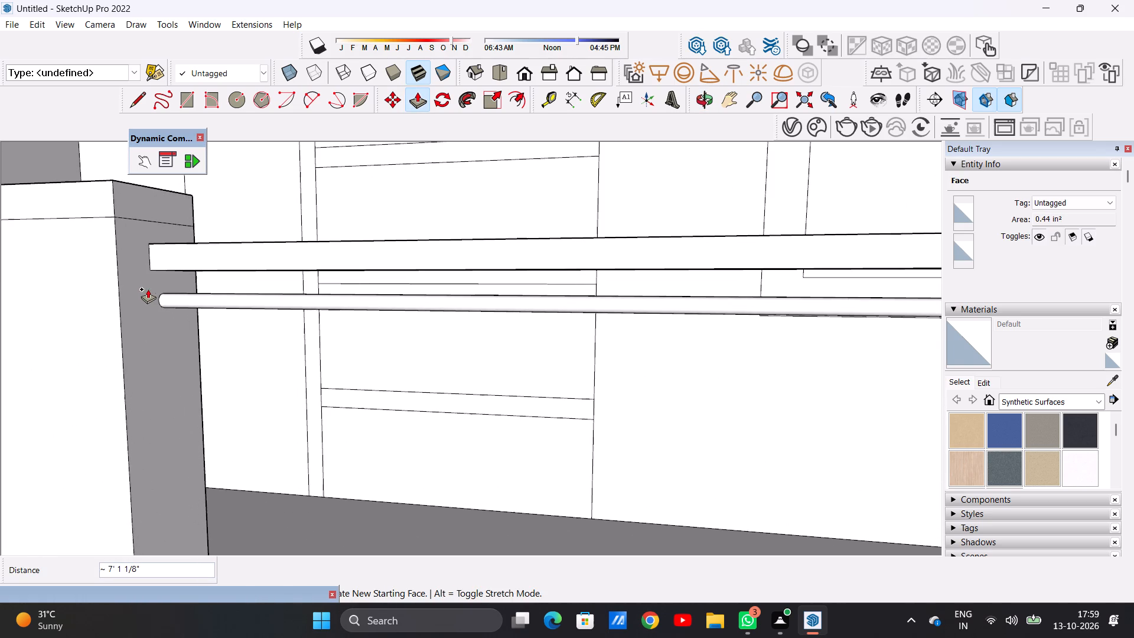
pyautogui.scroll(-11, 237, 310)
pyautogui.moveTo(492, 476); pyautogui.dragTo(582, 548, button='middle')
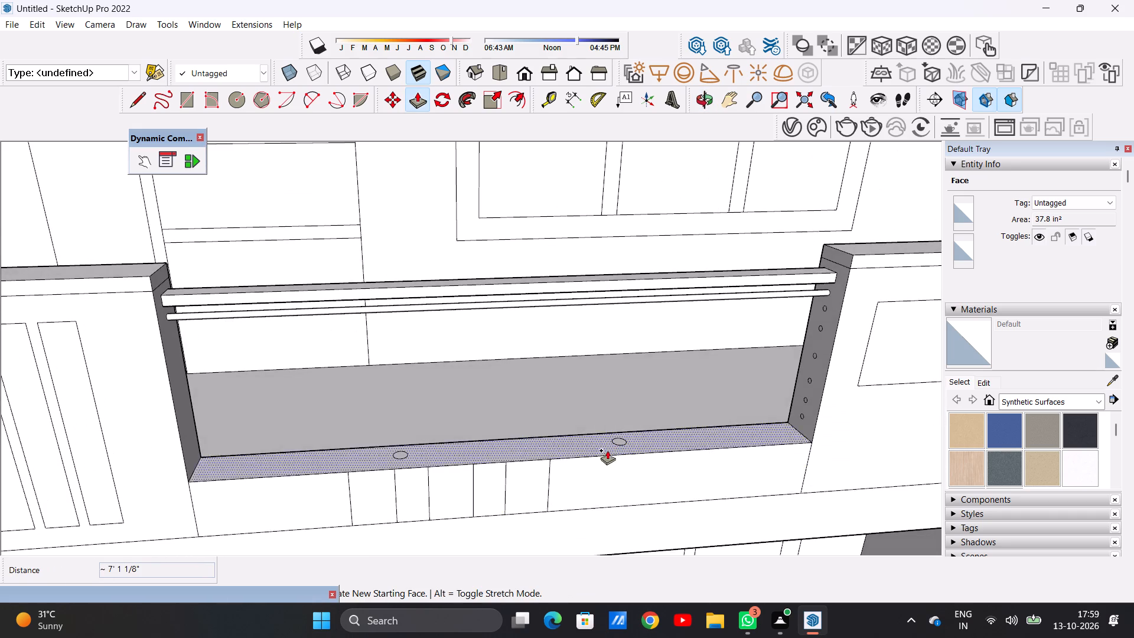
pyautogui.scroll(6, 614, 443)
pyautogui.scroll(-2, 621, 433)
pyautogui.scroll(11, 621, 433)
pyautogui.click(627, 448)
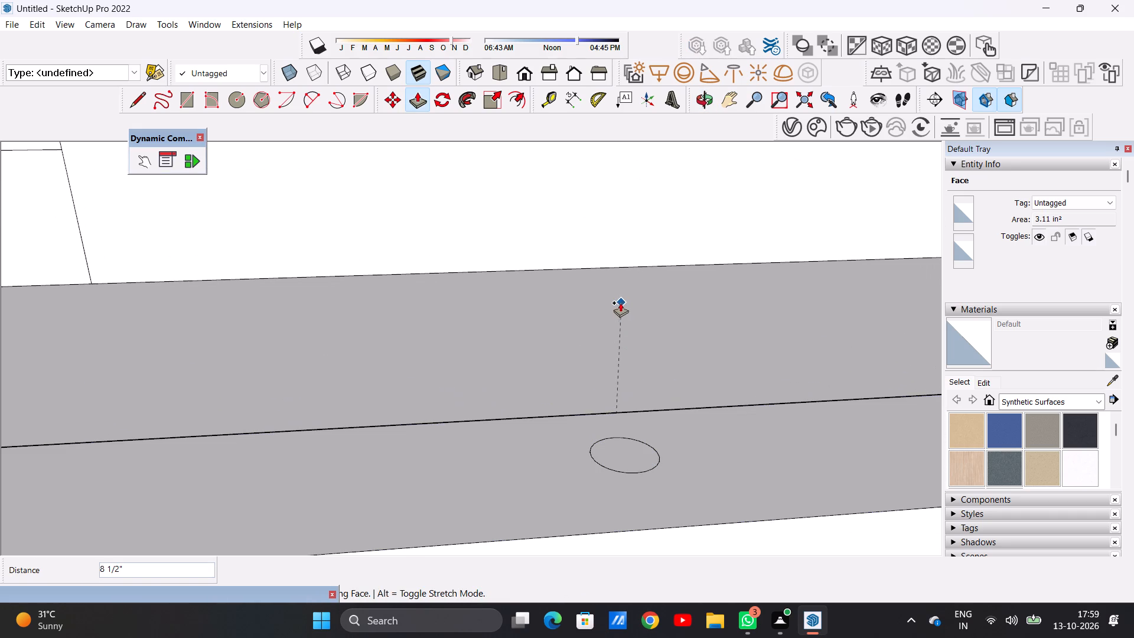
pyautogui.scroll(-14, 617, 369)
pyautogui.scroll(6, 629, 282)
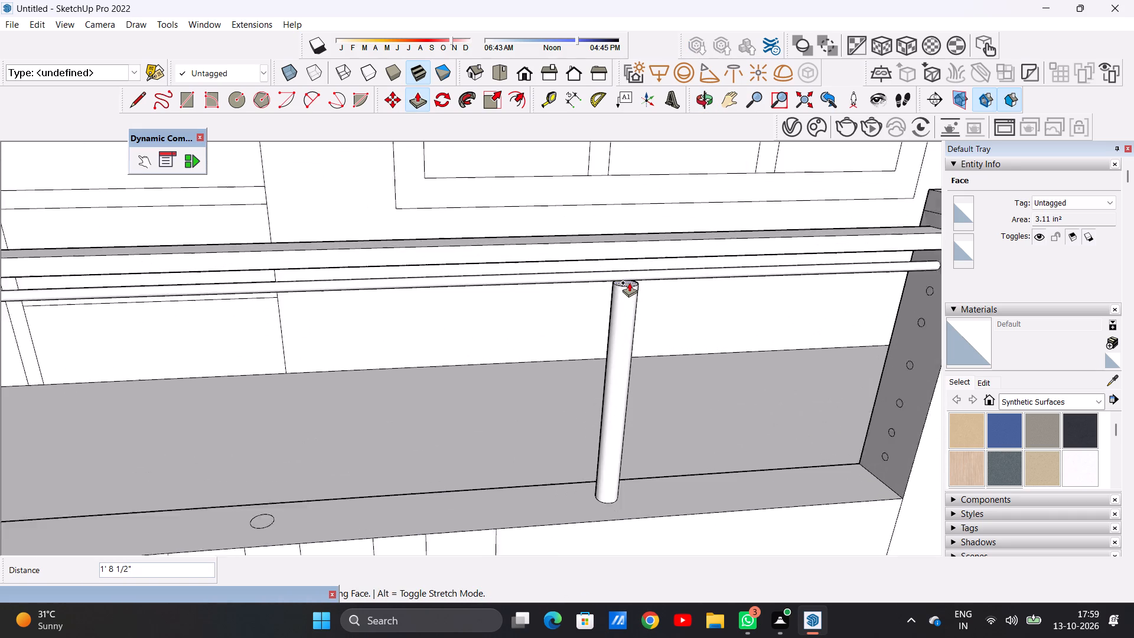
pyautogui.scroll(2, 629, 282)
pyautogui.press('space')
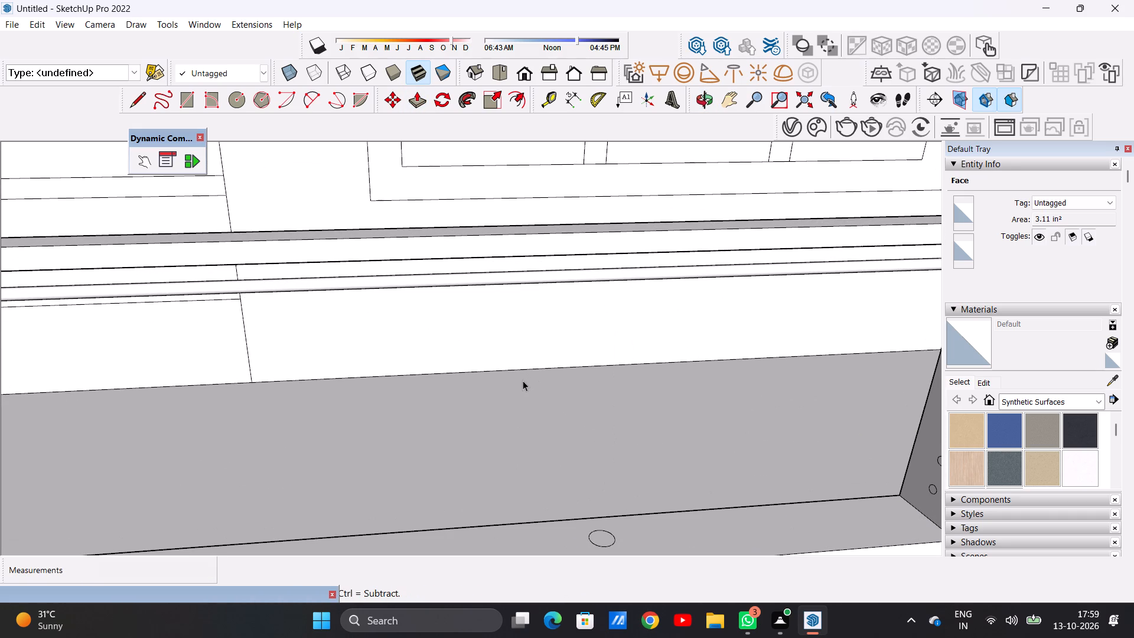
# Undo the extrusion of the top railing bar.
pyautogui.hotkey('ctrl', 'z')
# Delete the top circle and its face from the column on the parapet's inner end face.
pyautogui.scroll(-10, 477, 424)
pyautogui.moveTo(477, 418); pyautogui.dragTo(527, 406, button='middle')
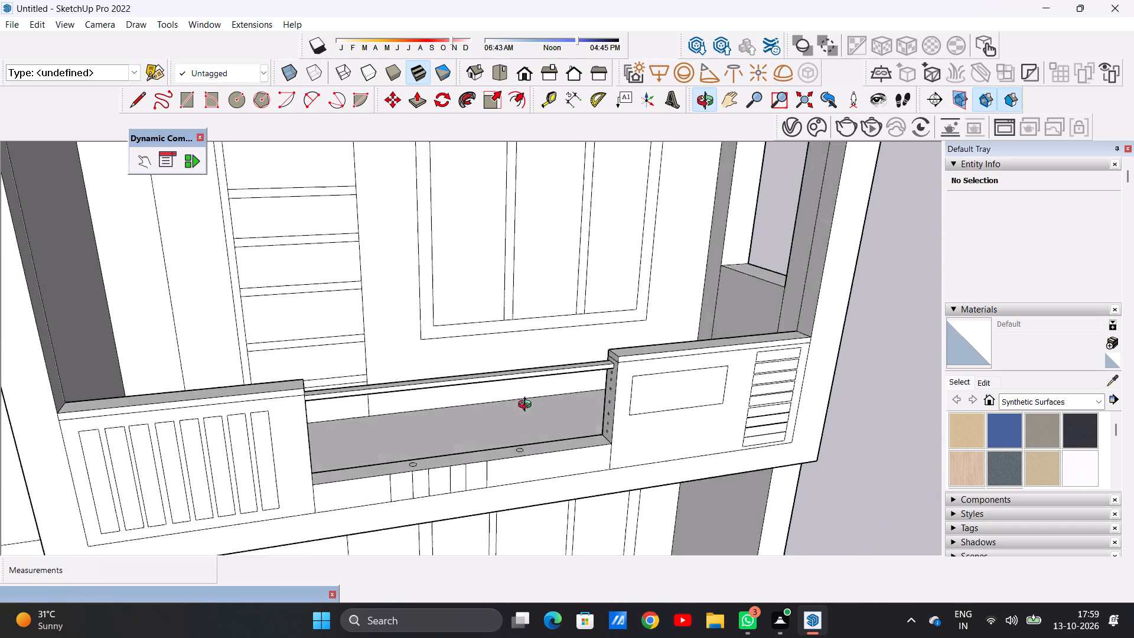
pyautogui.moveTo(527, 406); pyautogui.dragTo(644, 350, button='middle')
pyautogui.scroll(16, 589, 369)
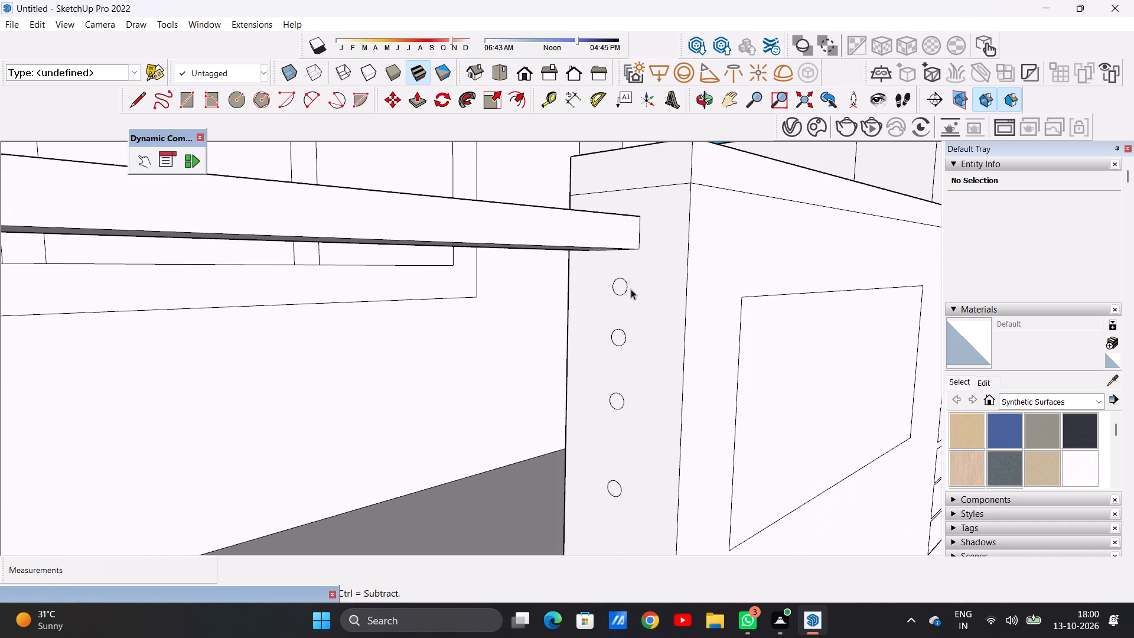
pyautogui.moveTo(628, 288); pyautogui.dragTo(662, 288, button='middle')
pyautogui.scroll(1, 621, 283)
pyautogui.scroll(-1, 621, 283)
pyautogui.scroll(4, 621, 283)
pyautogui.scroll(-1, 621, 283)
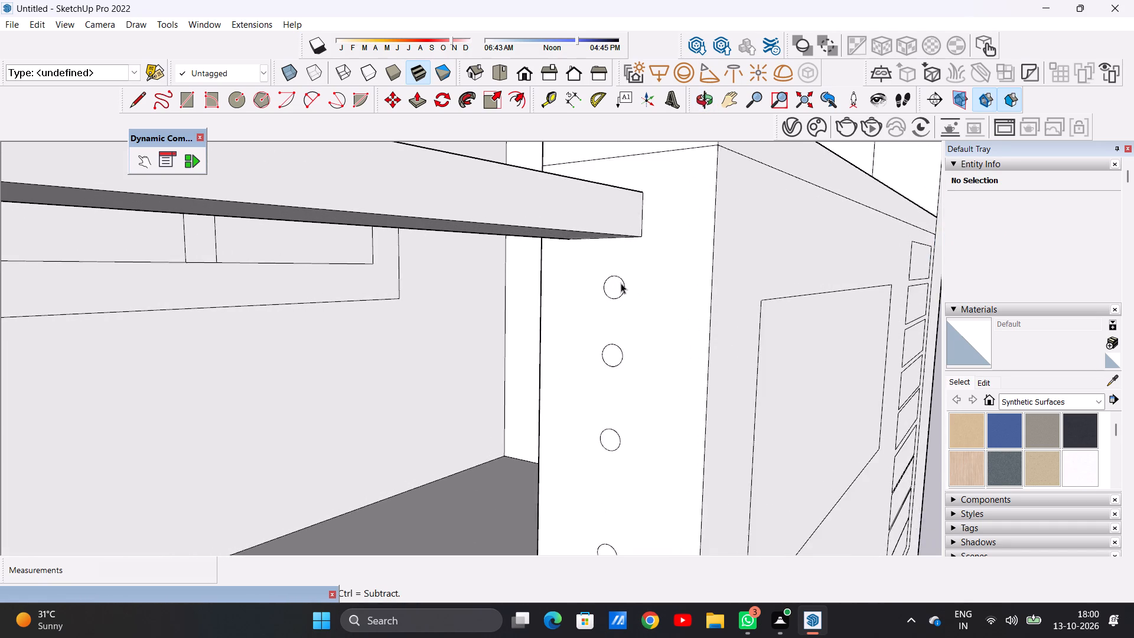
pyautogui.scroll(12, 621, 283)
pyautogui.doubleClick(612, 304)
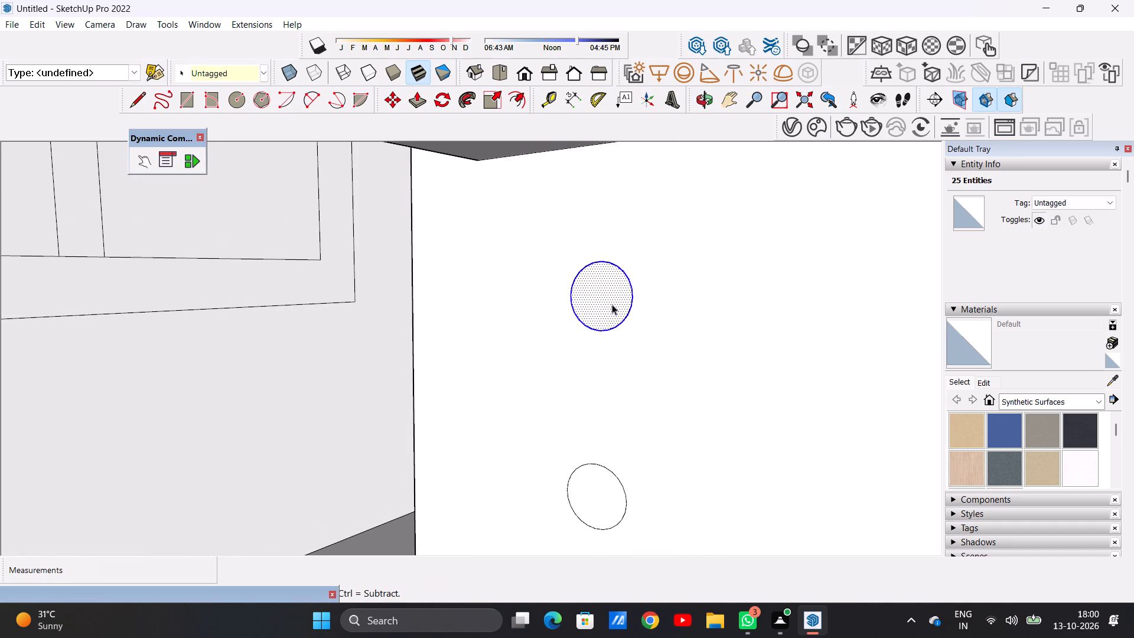
pyautogui.press('Delete')
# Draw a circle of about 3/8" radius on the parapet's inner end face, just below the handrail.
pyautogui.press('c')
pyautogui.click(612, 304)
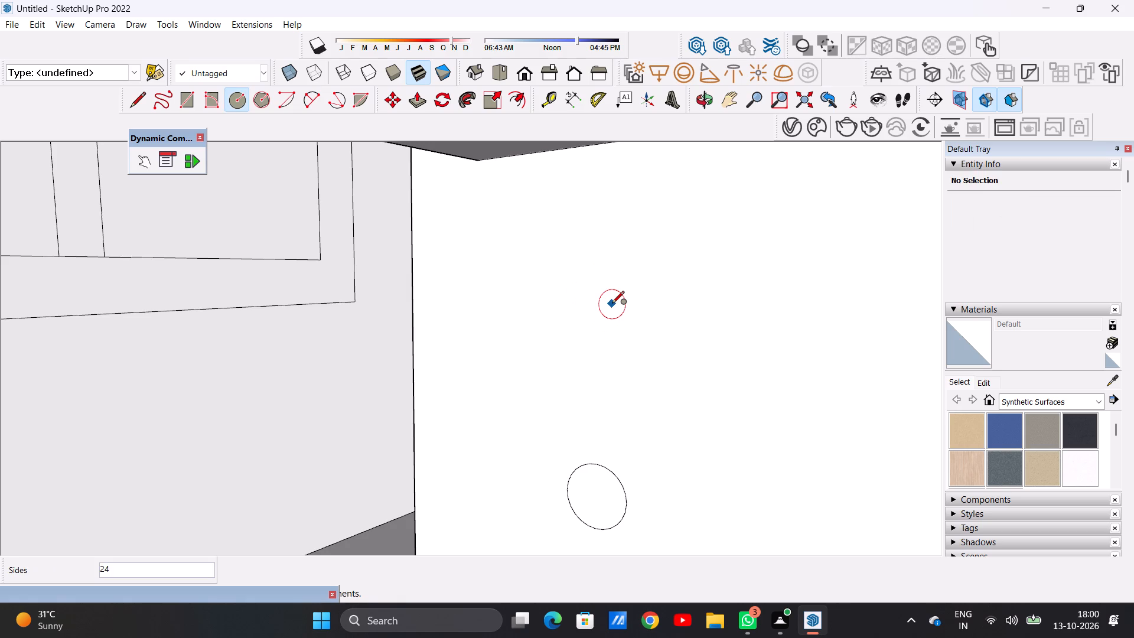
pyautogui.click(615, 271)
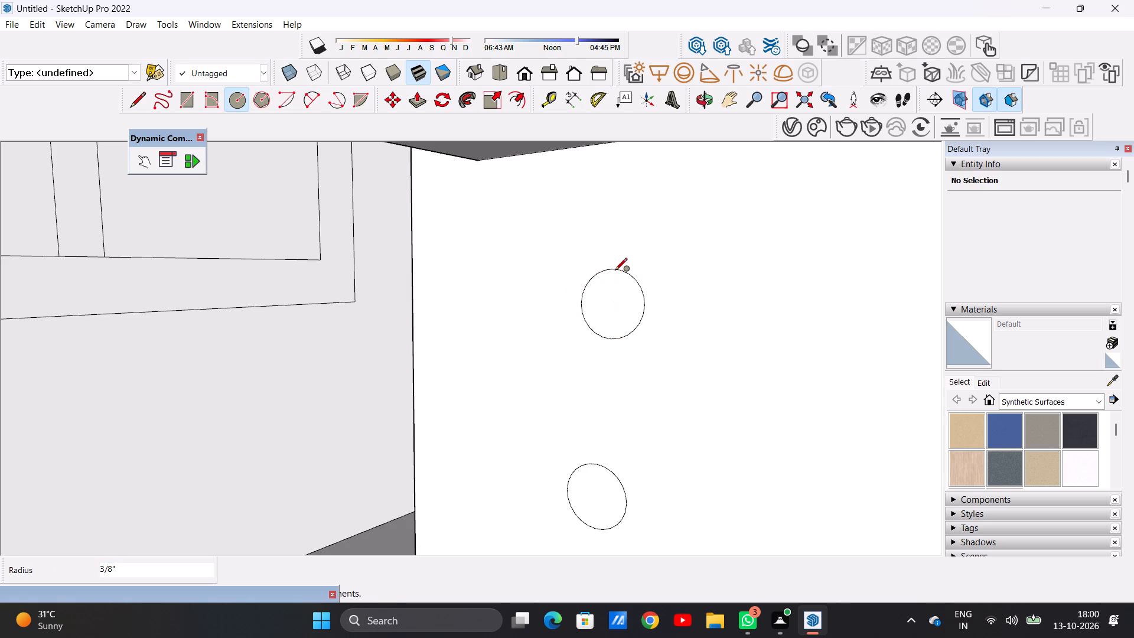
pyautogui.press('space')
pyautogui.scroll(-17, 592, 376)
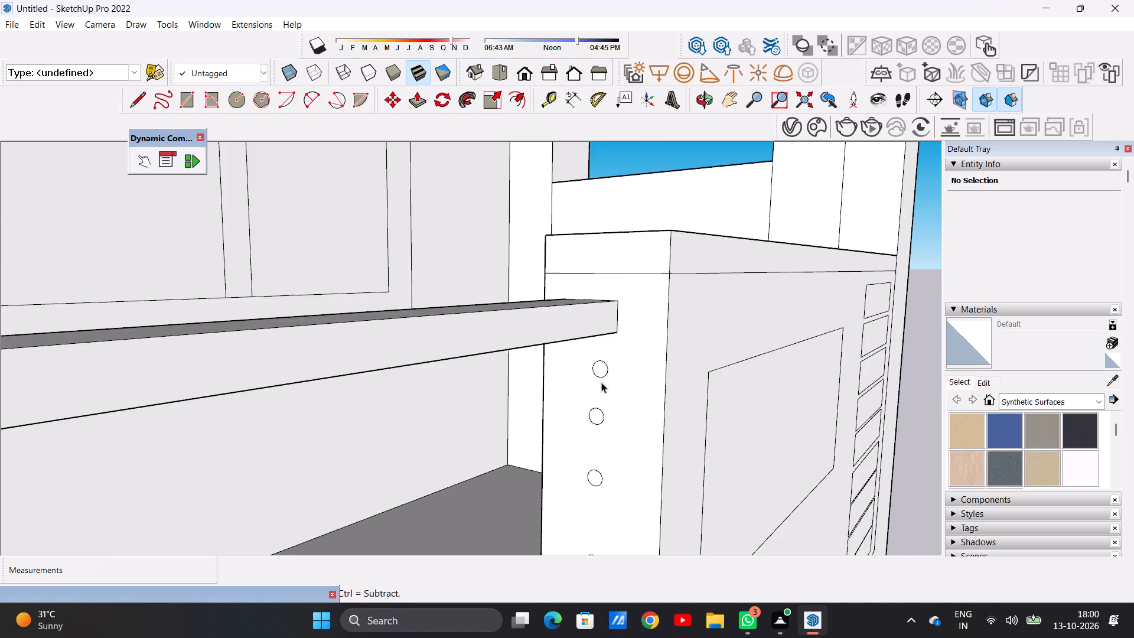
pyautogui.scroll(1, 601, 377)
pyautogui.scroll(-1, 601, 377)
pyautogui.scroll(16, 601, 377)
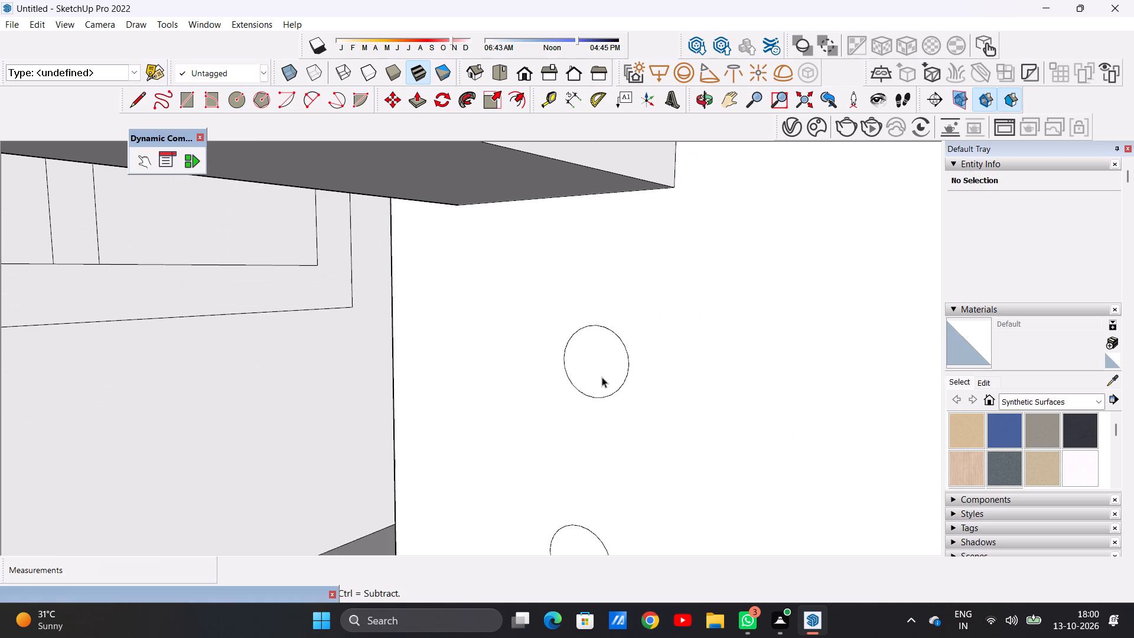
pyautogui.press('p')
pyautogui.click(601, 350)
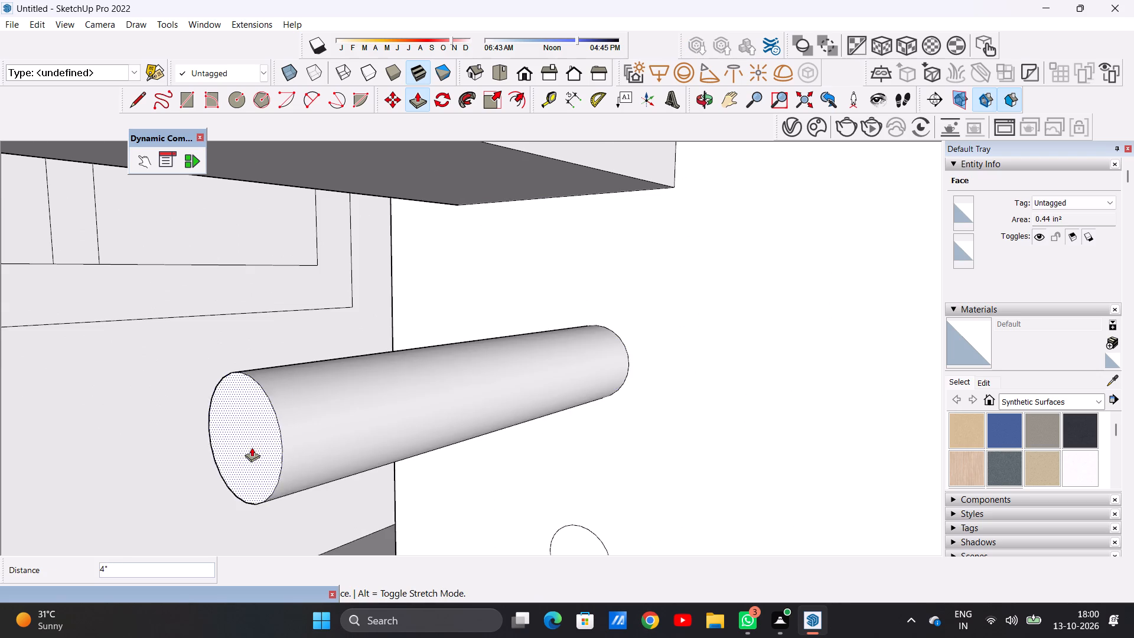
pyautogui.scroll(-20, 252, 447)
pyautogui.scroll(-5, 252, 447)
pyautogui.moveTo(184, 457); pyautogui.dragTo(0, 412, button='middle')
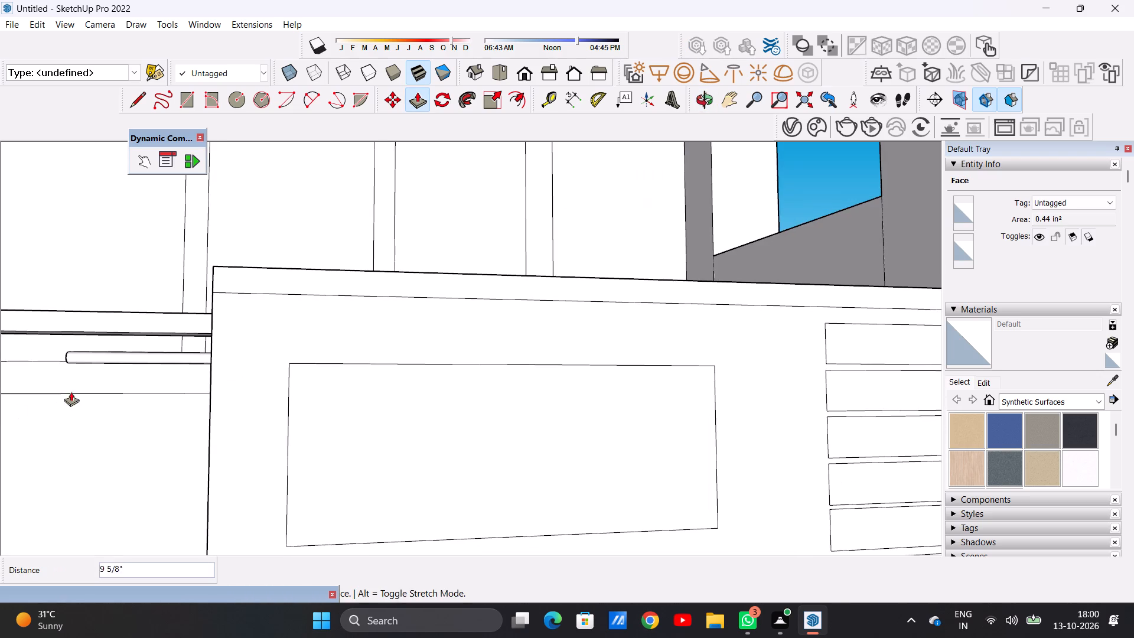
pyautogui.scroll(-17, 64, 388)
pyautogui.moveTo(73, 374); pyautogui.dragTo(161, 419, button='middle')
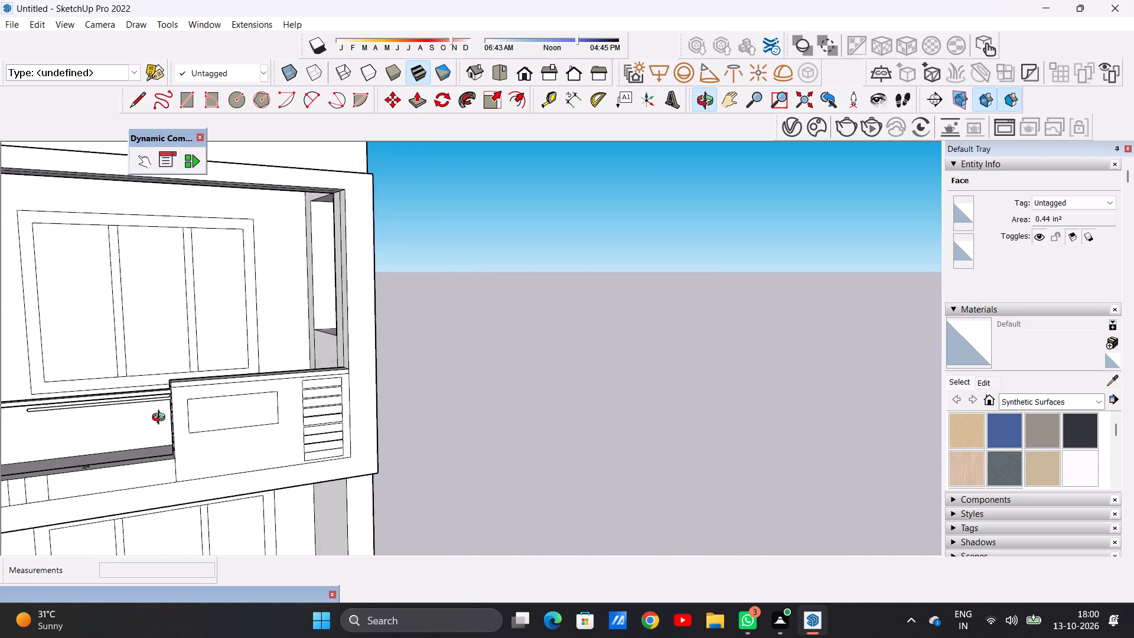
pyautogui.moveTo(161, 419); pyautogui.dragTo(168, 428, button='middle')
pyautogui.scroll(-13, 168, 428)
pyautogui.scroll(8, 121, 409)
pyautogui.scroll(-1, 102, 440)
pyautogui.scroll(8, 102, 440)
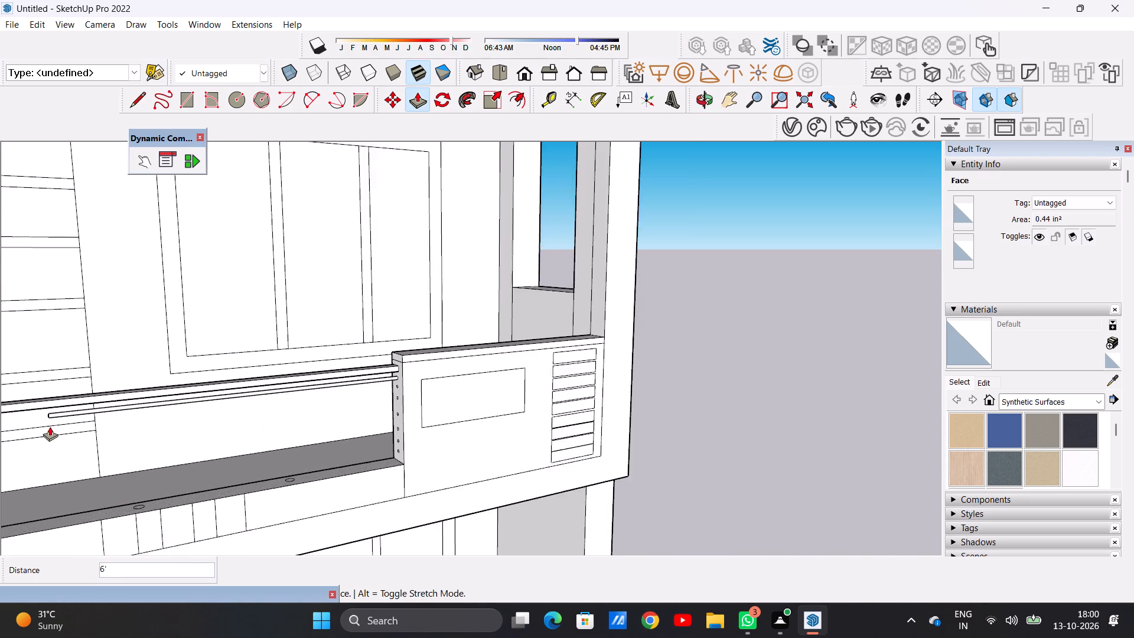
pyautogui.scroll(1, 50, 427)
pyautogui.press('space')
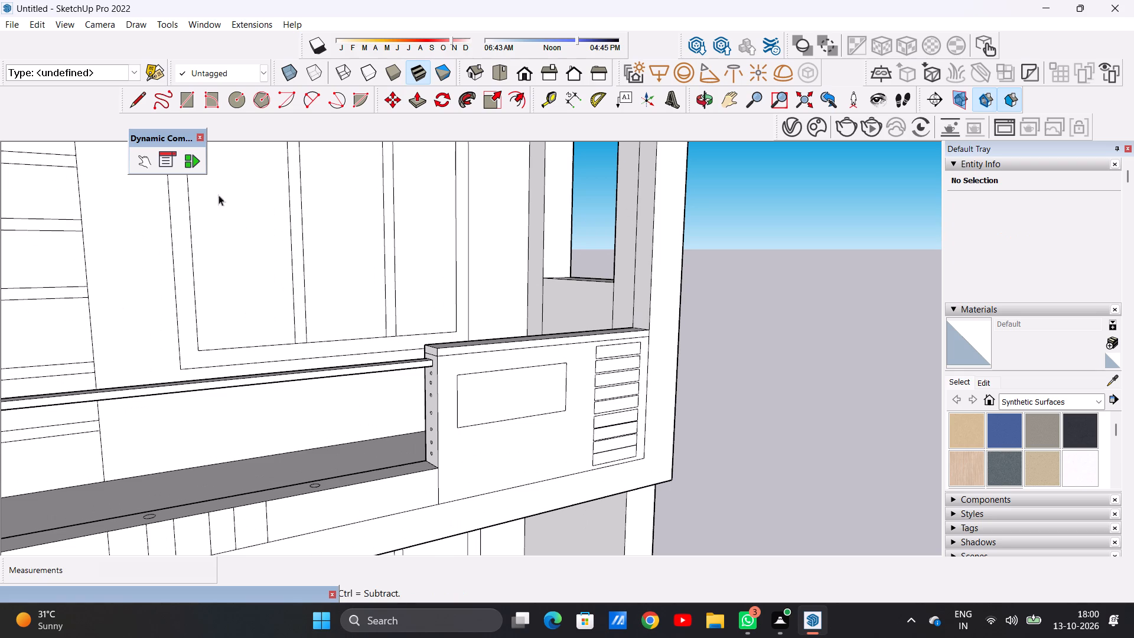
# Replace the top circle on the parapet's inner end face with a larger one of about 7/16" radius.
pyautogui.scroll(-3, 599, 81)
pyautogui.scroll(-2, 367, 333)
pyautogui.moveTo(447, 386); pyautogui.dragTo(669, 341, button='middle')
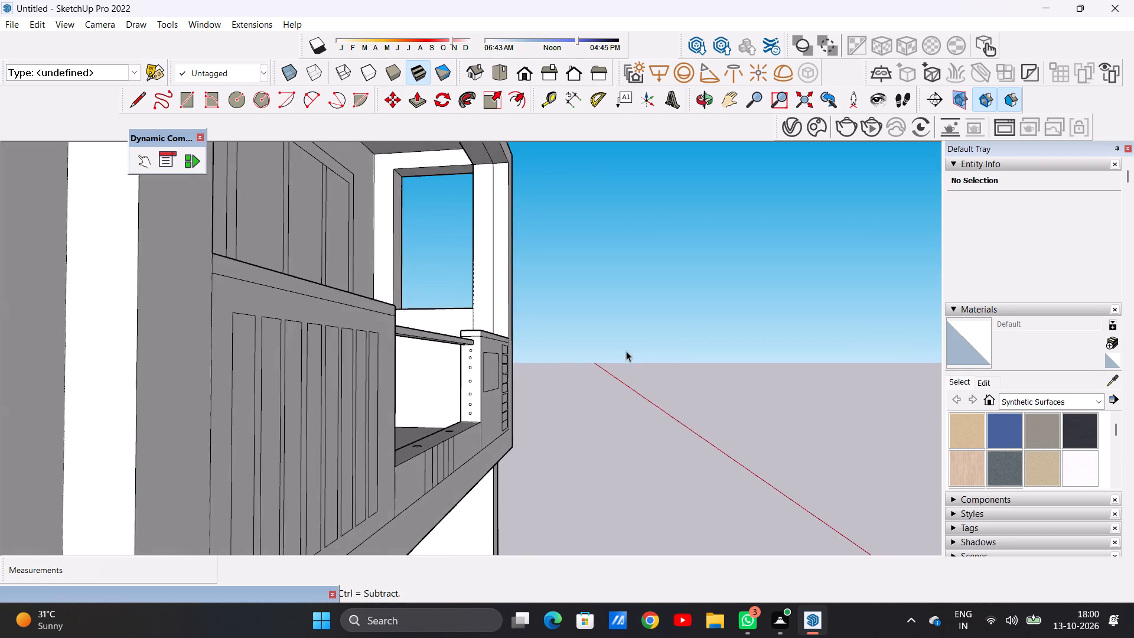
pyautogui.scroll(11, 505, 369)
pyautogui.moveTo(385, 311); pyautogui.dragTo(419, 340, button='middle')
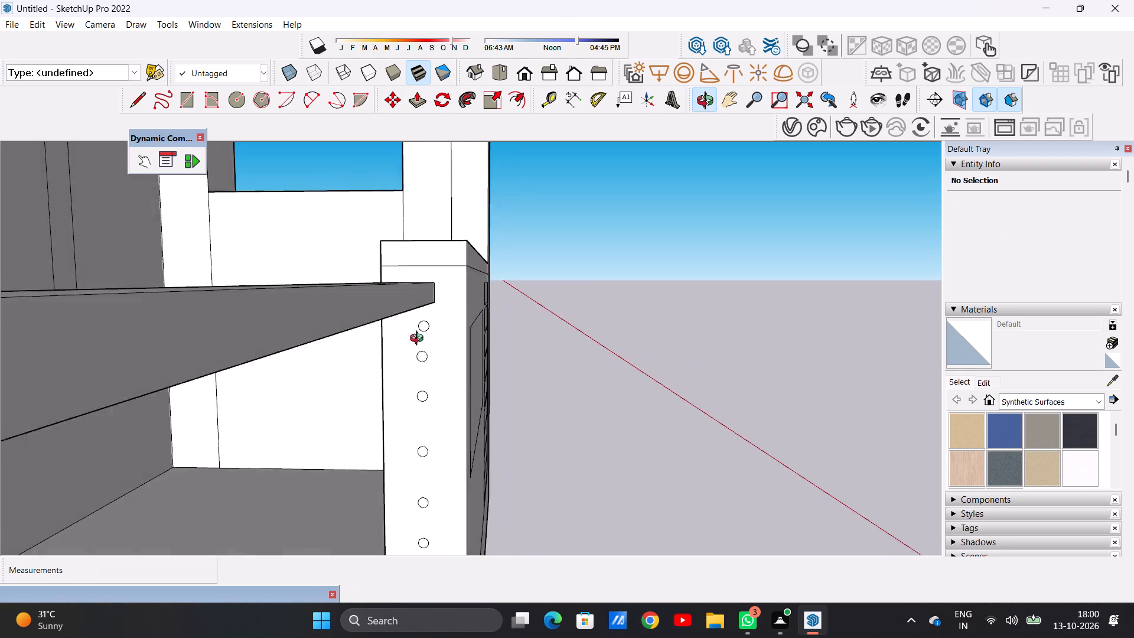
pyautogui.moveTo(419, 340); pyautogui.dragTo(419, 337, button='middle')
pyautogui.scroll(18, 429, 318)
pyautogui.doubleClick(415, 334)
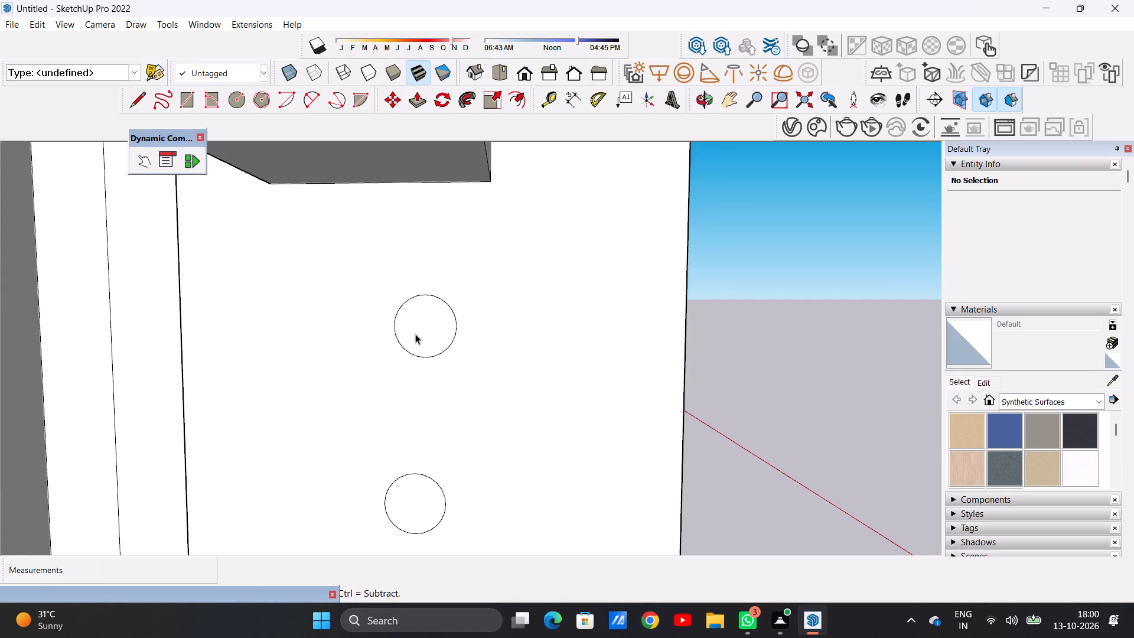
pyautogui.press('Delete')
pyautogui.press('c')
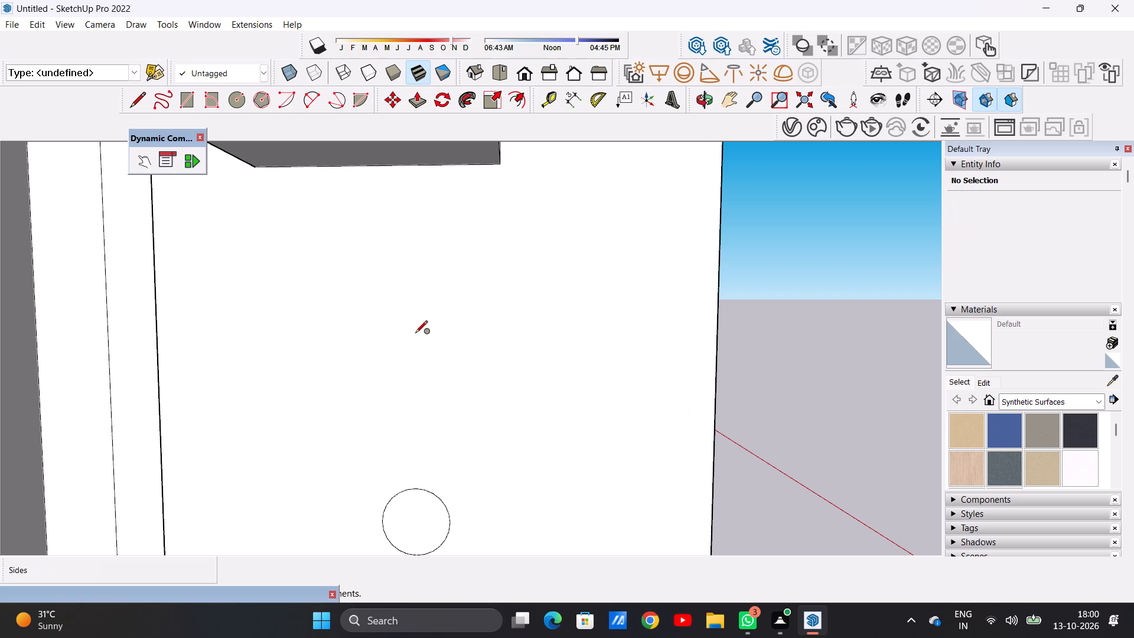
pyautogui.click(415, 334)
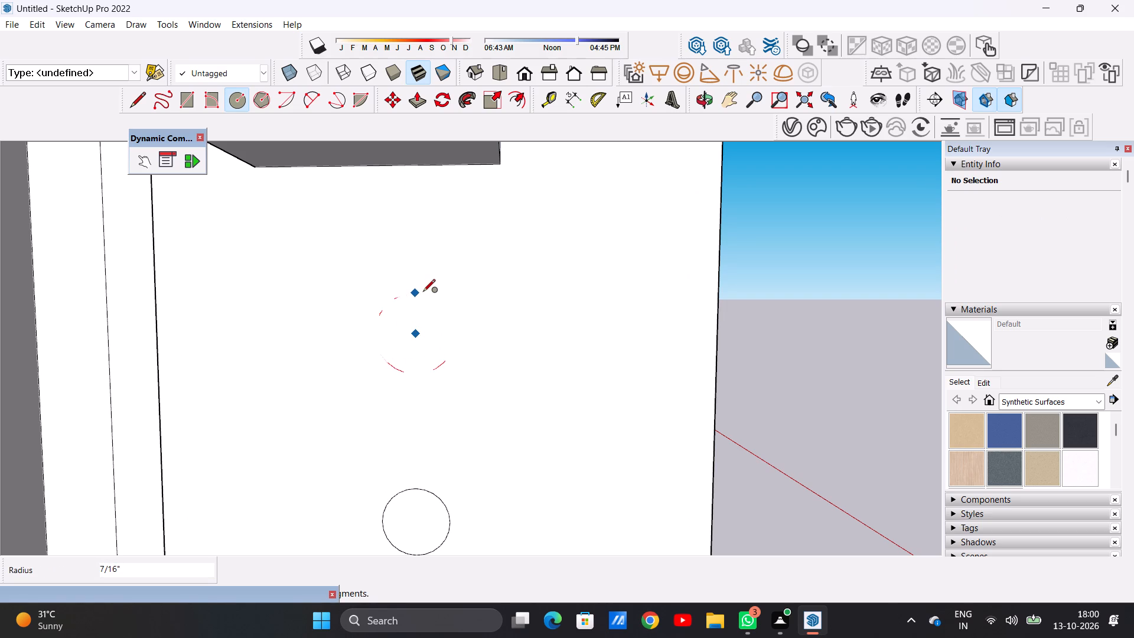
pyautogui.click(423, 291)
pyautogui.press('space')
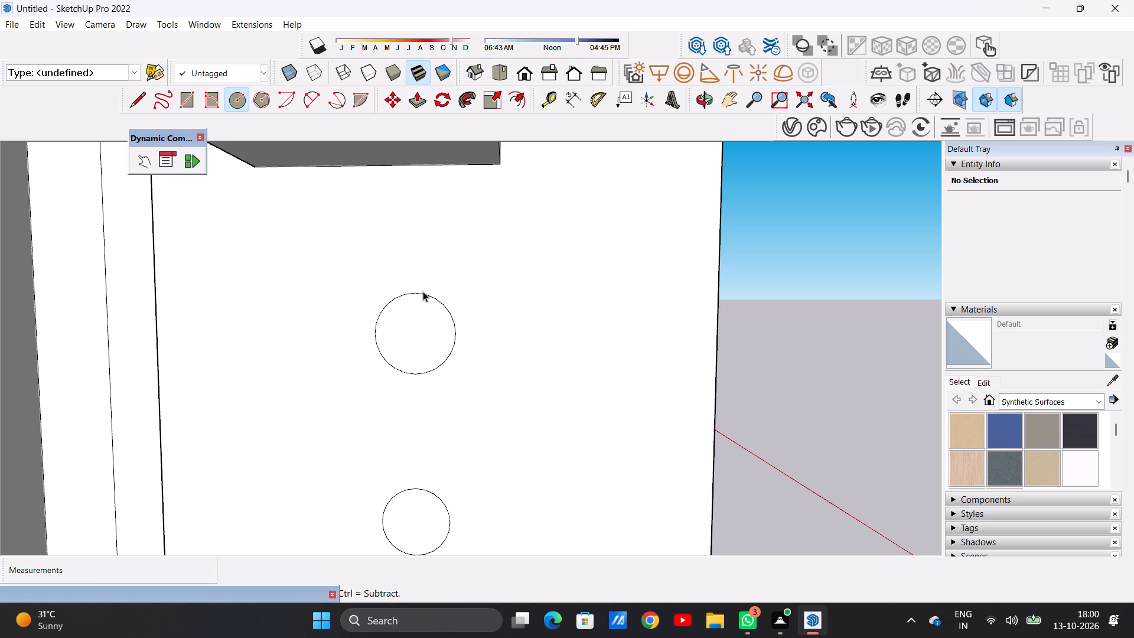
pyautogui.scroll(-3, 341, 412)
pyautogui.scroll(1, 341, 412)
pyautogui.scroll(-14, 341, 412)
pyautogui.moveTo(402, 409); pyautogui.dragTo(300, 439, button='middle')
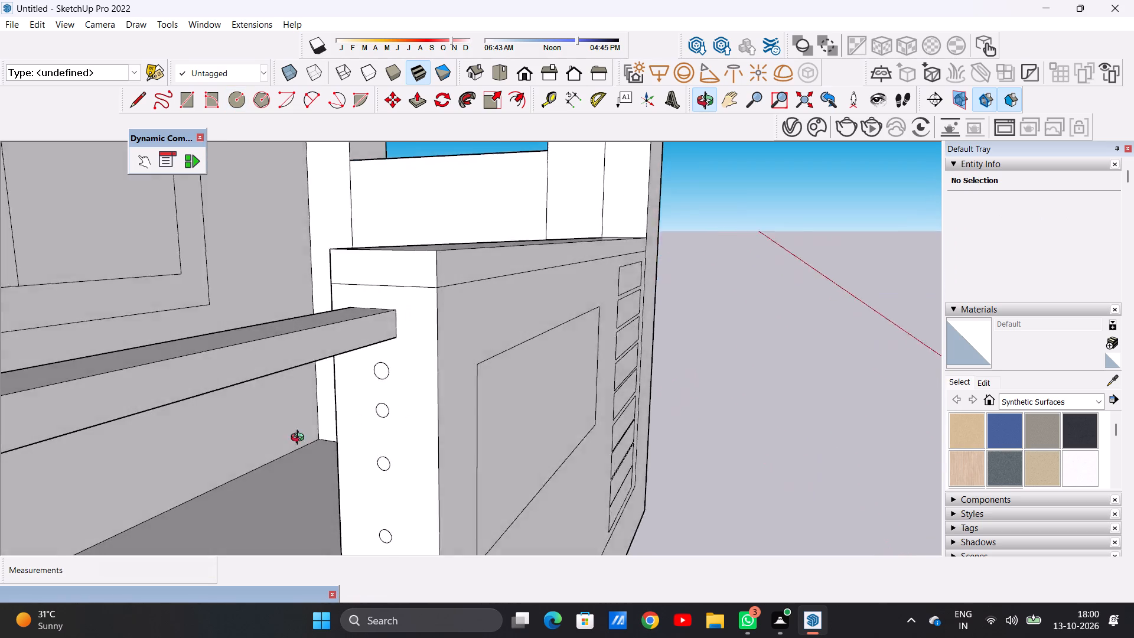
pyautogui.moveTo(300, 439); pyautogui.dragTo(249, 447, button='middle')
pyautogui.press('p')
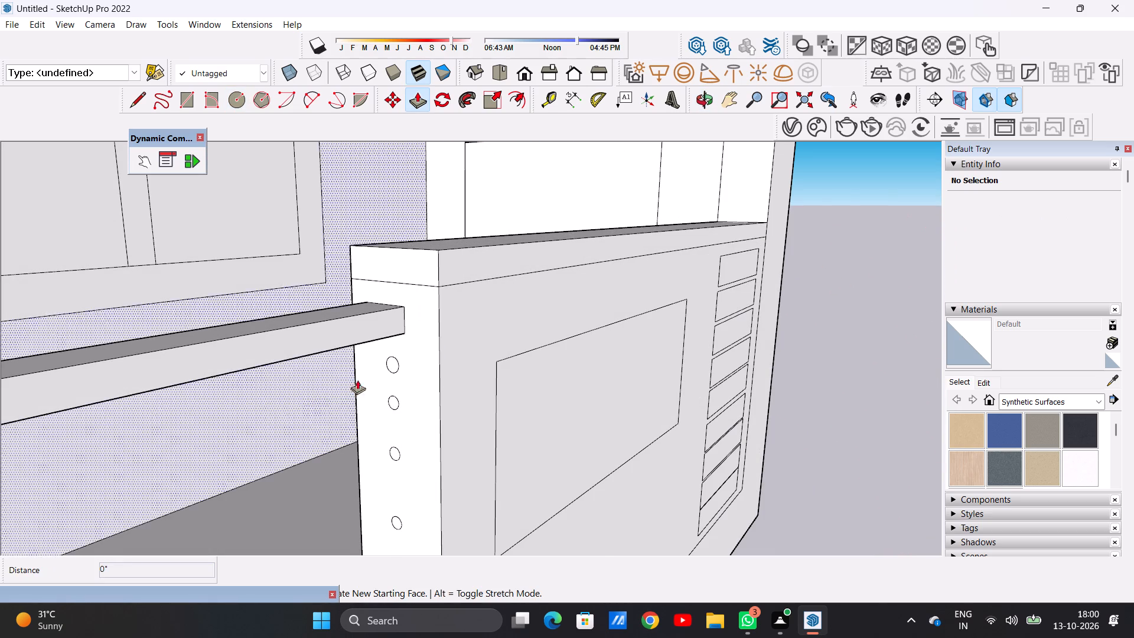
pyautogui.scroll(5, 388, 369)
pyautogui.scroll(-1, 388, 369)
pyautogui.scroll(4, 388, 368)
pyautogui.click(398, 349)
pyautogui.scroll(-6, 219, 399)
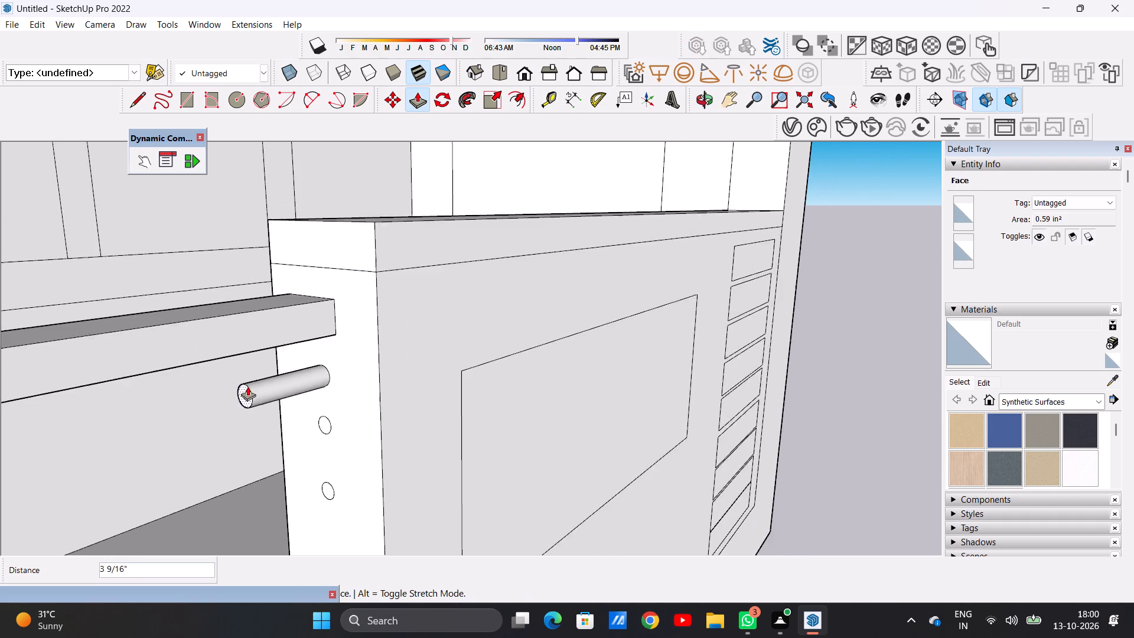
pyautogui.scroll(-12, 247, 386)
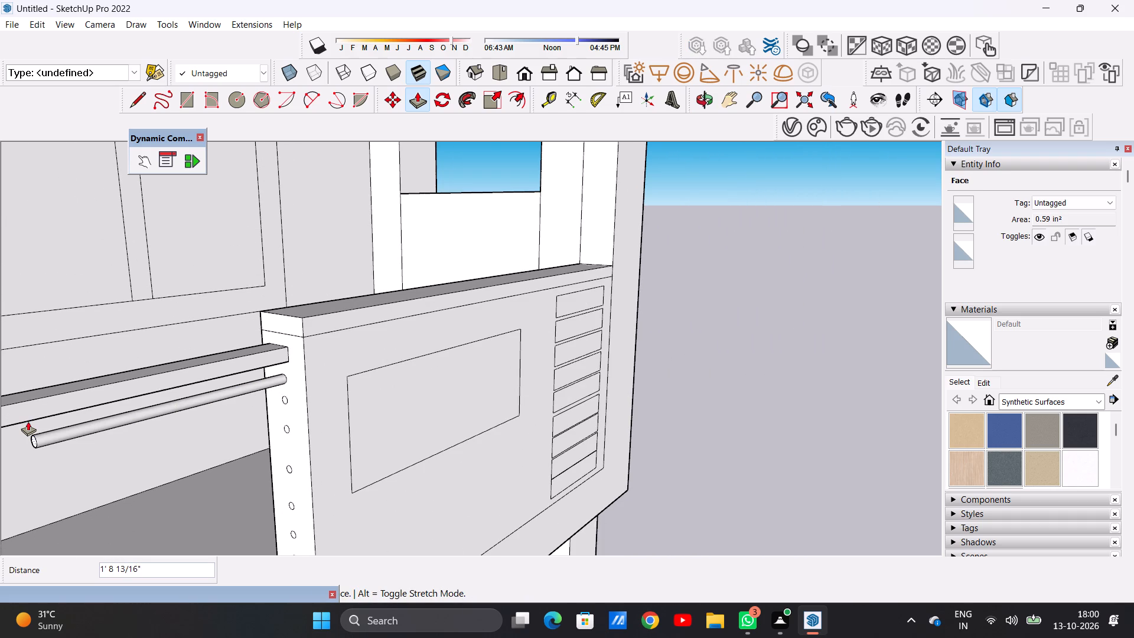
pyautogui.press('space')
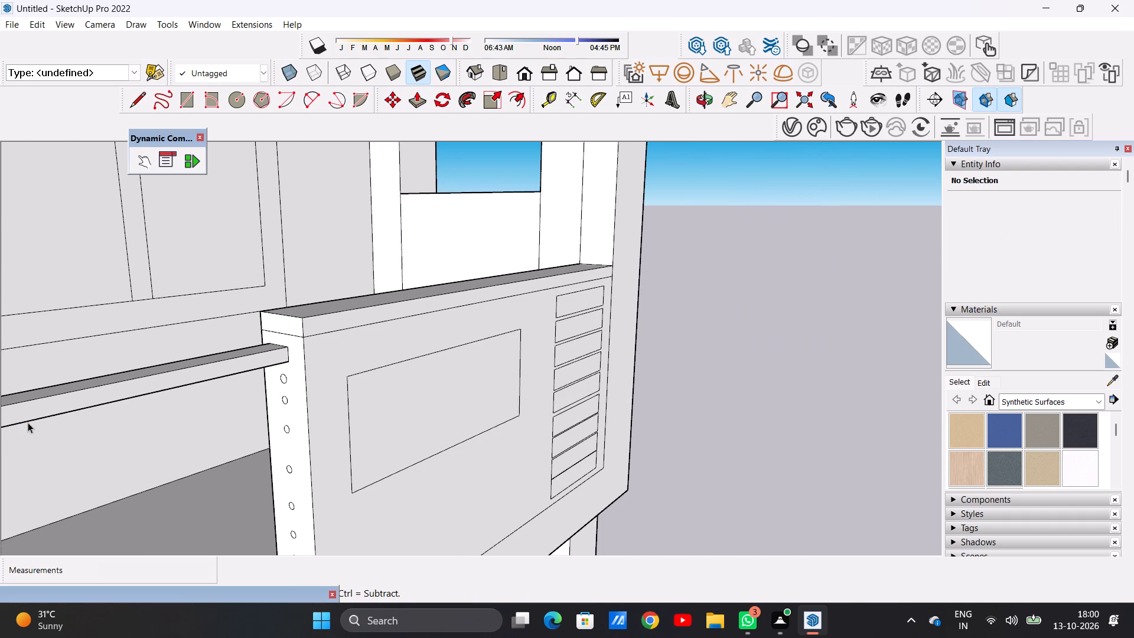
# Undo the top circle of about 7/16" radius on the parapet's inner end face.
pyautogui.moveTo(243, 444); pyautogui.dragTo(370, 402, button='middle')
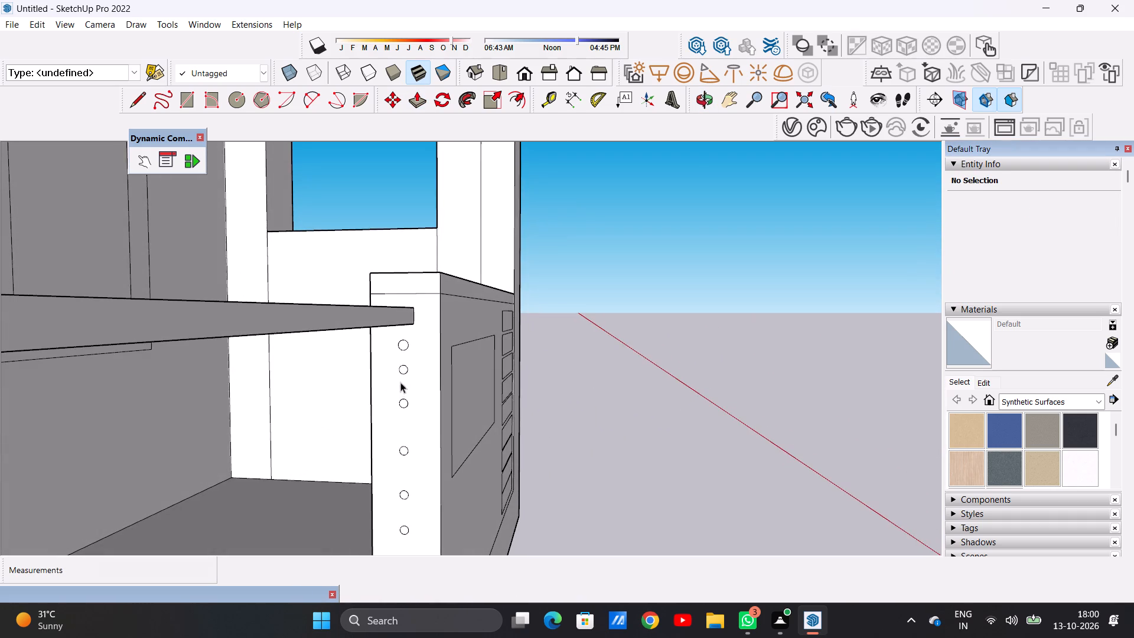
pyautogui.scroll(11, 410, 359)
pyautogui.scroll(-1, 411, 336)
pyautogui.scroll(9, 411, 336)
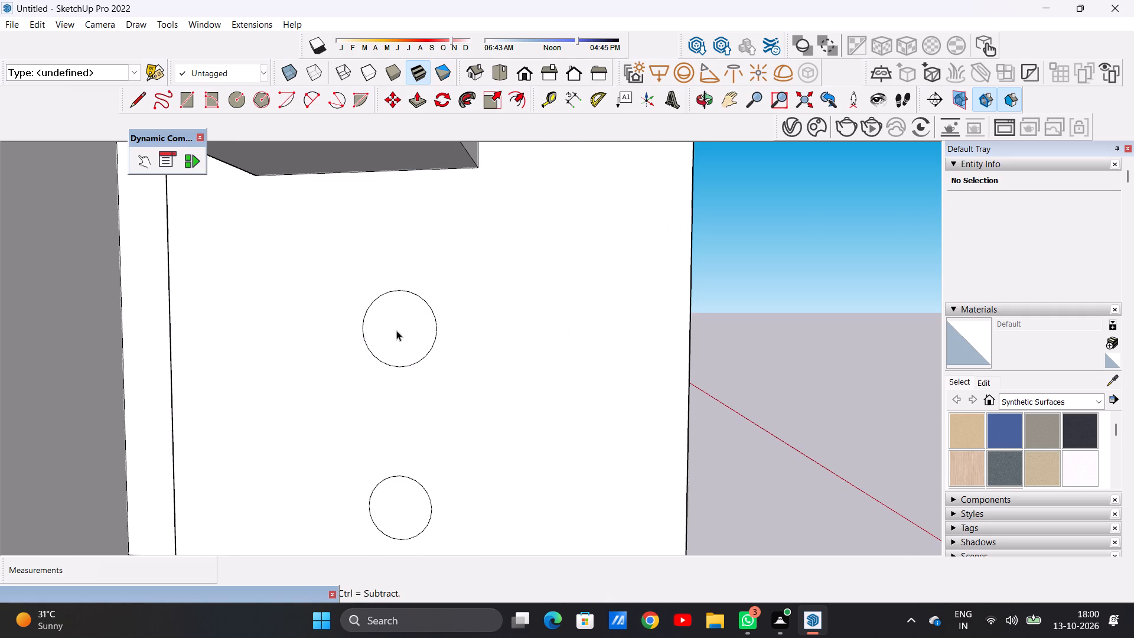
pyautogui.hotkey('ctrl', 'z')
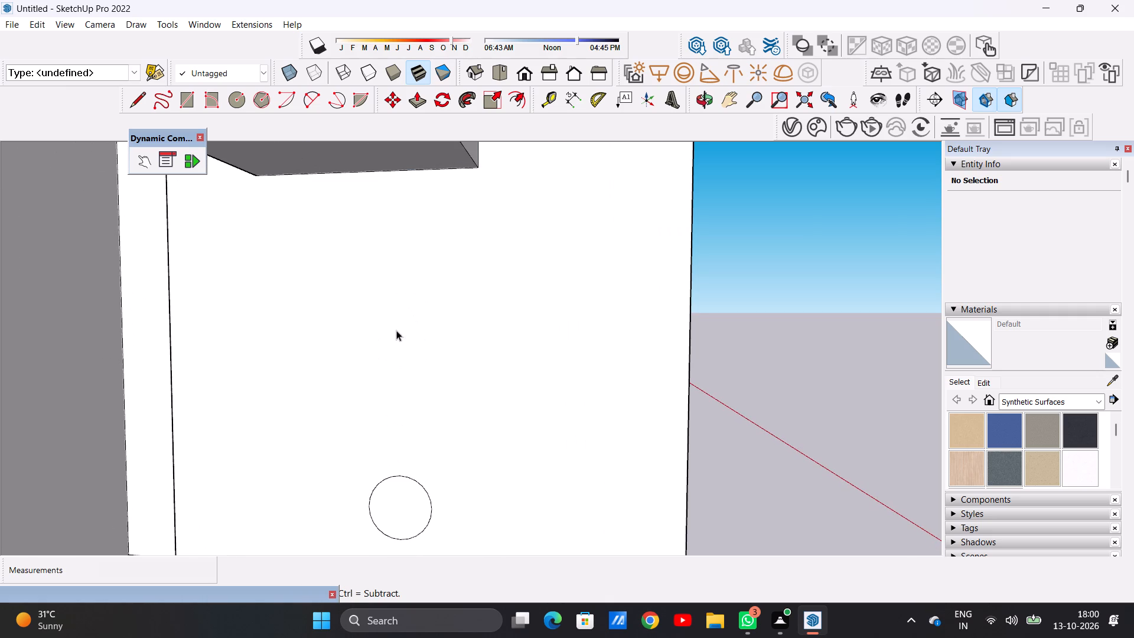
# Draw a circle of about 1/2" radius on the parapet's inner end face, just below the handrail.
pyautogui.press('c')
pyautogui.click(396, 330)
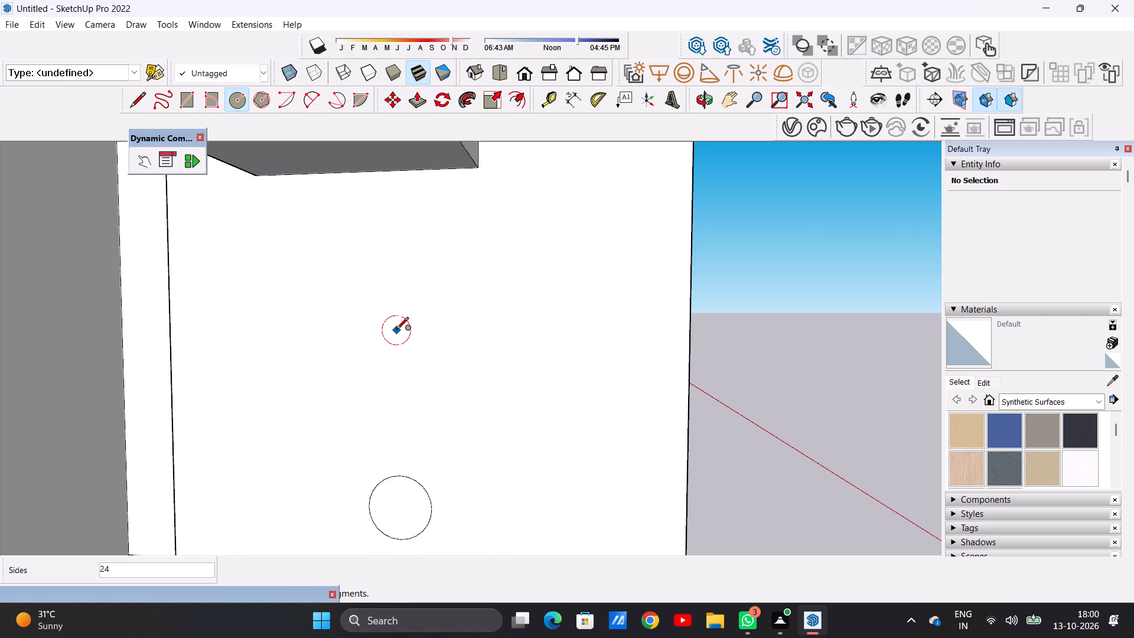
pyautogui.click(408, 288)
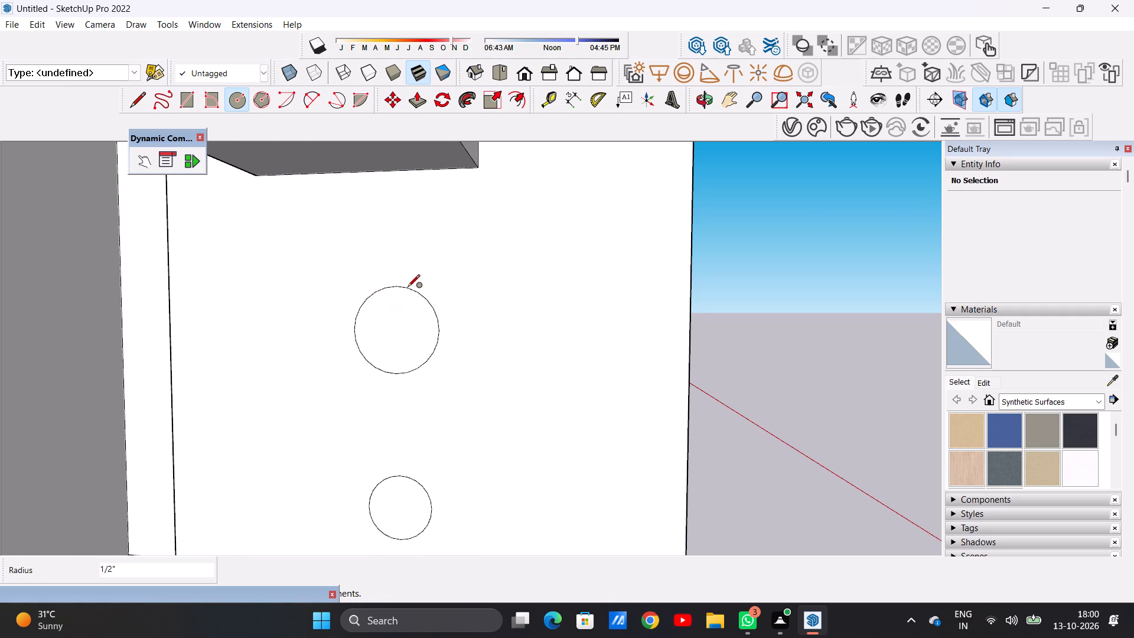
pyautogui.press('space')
# Delete the second circle from the top, with its face, on the parapet's inner end face.
pyautogui.scroll(-18, 426, 396)
pyautogui.scroll(4, 447, 444)
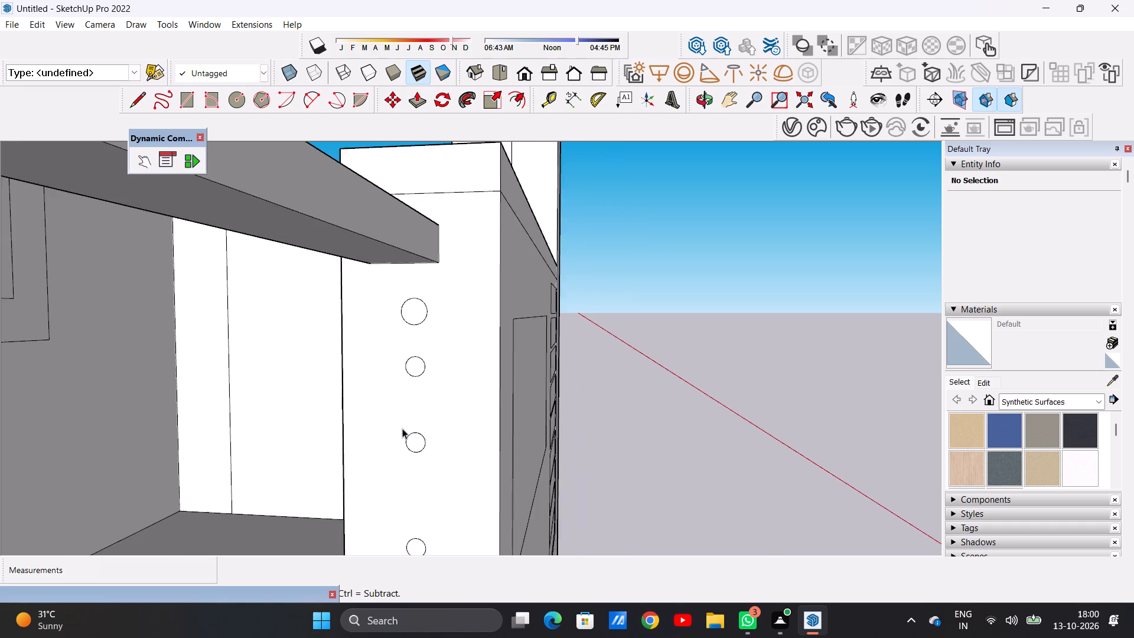
pyautogui.scroll(4, 402, 428)
pyautogui.scroll(-1, 410, 386)
pyautogui.scroll(1, 410, 386)
pyautogui.doubleClick(413, 362)
pyautogui.doubleClick(415, 468)
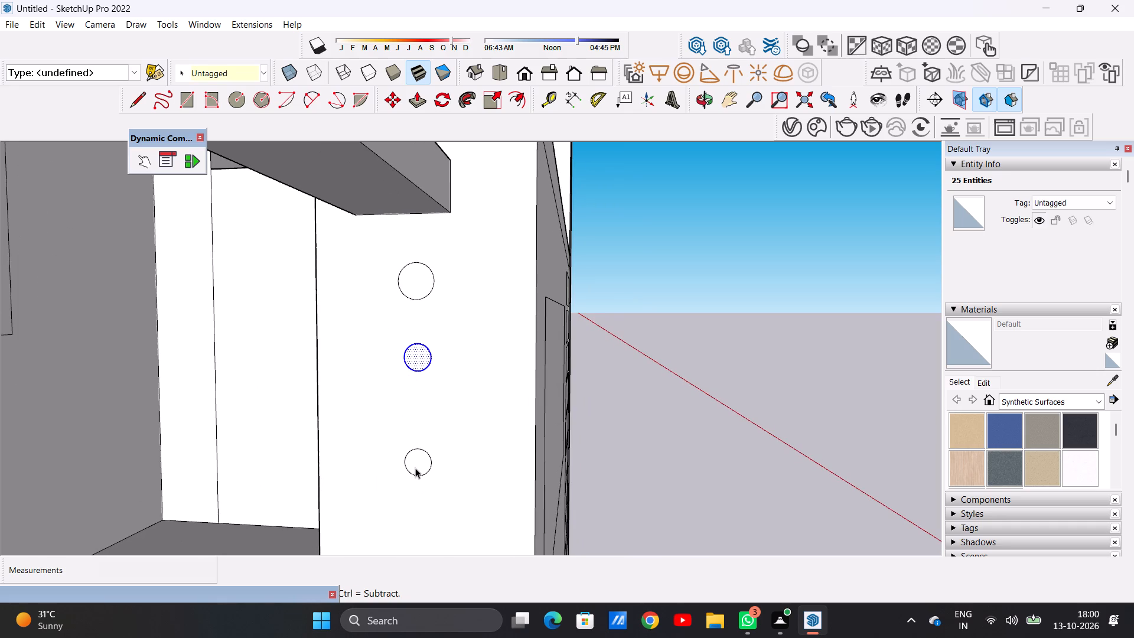
pyautogui.doubleClick(413, 356)
pyautogui.press('Delete')
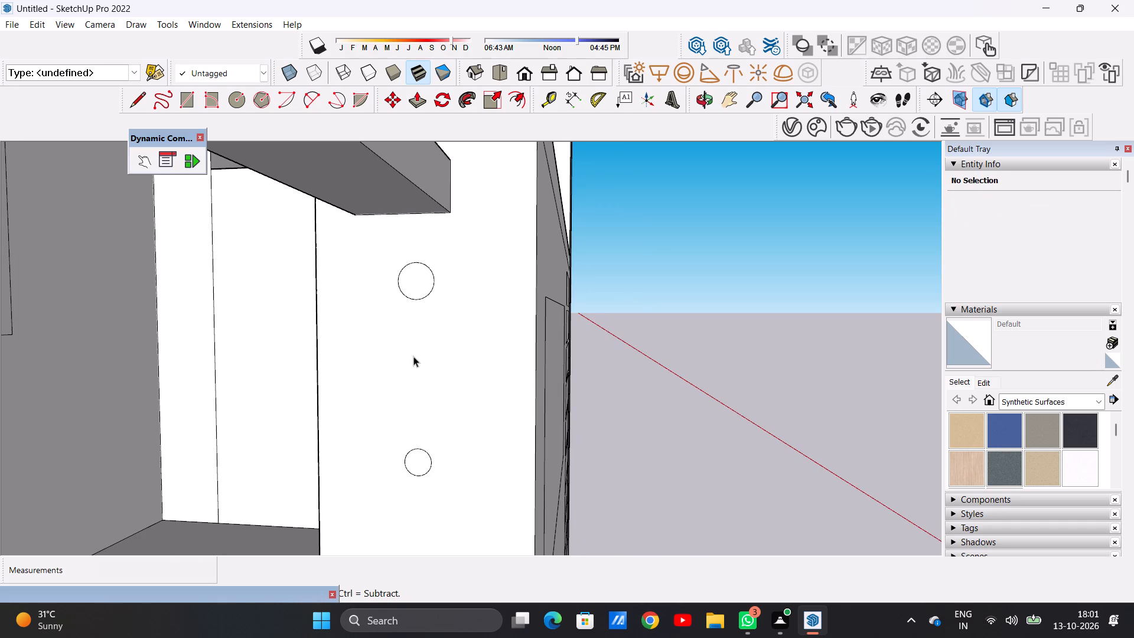
# Erase all the remaining smaller circles below the top one on the parapet's inner end face.
pyautogui.press('e')
pyautogui.scroll(-8, 417, 356)
pyautogui.scroll(2, 428, 413)
pyautogui.scroll(-1, 428, 413)
pyautogui.scroll(5, 428, 413)
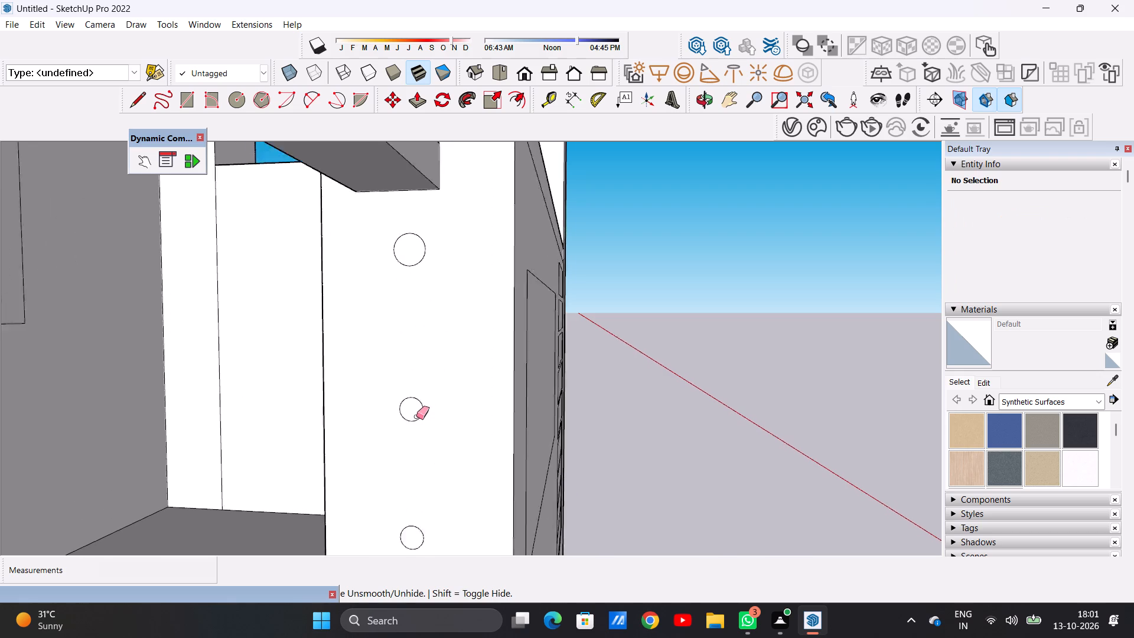
pyautogui.scroll(1, 416, 416)
pyautogui.moveTo(410, 388); pyautogui.dragTo(410, 427)
pyautogui.scroll(-12, 417, 386)
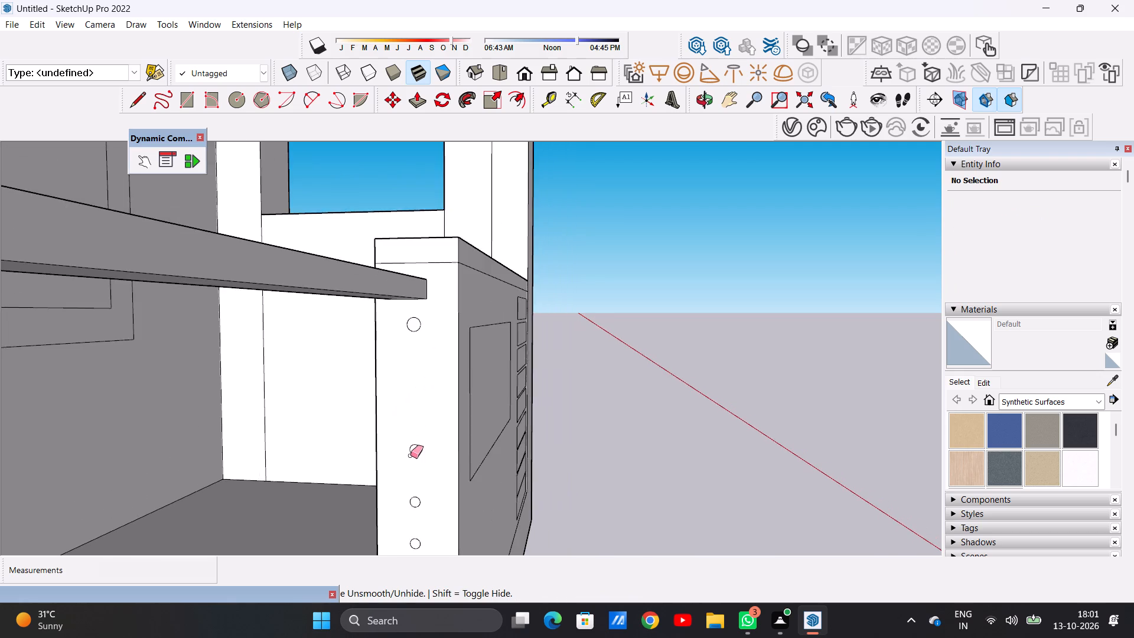
pyautogui.scroll(19, 409, 462)
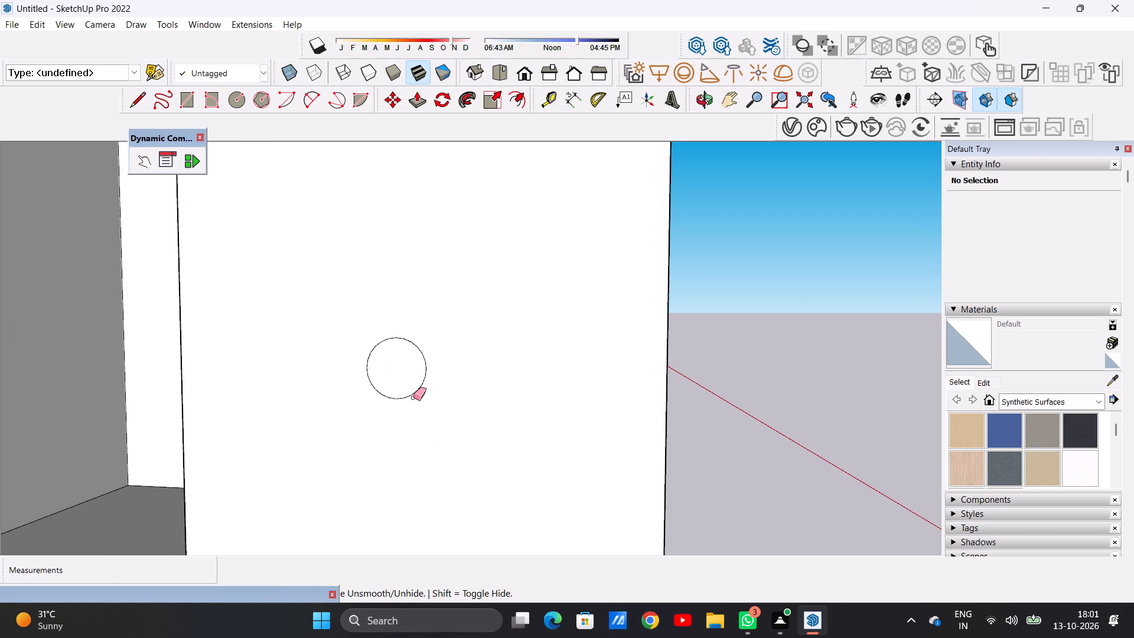
pyautogui.click(410, 394)
pyautogui.scroll(-18, 429, 396)
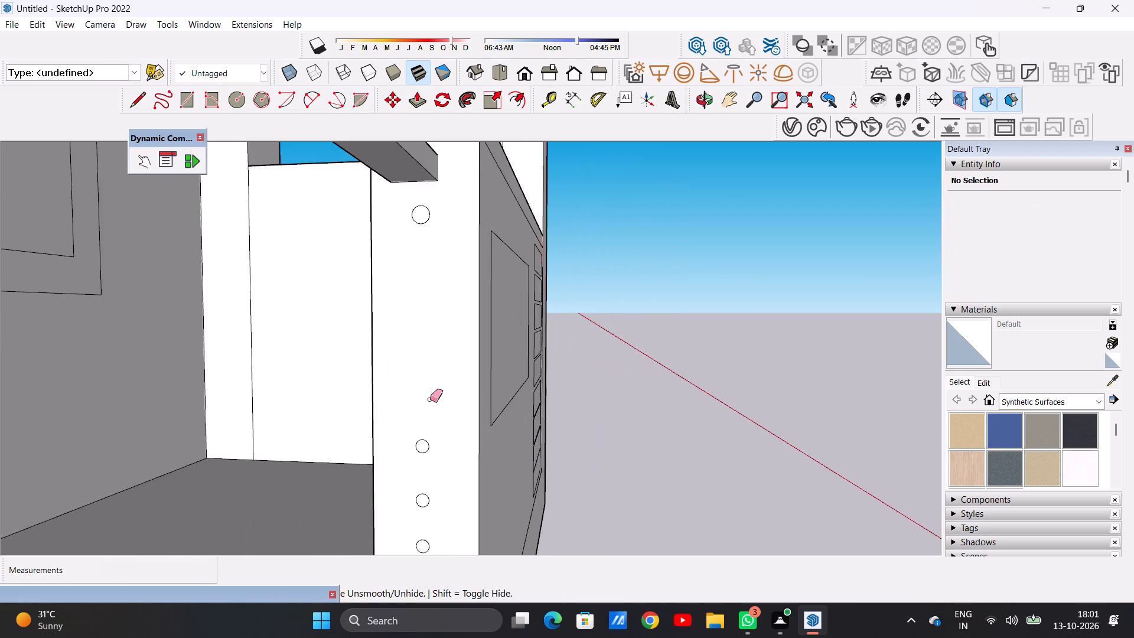
pyautogui.scroll(-5, 430, 399)
pyautogui.scroll(9, 426, 499)
pyautogui.moveTo(429, 440); pyautogui.dragTo(419, 474)
pyautogui.moveTo(424, 383); pyautogui.dragTo(415, 421)
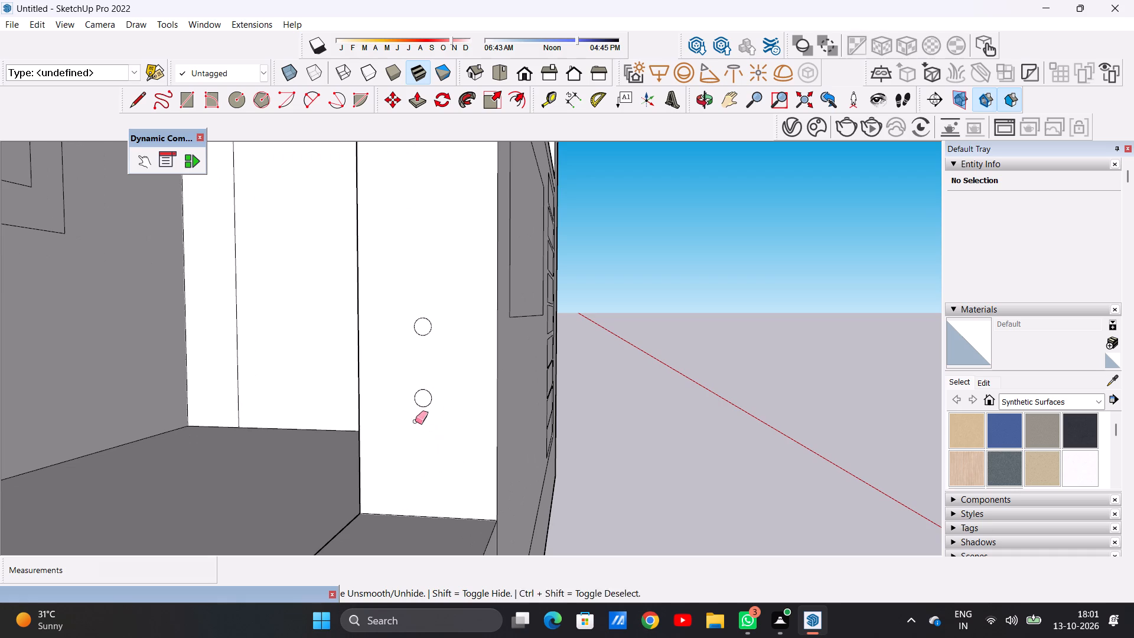
pyautogui.moveTo(415, 421); pyautogui.dragTo(415, 423)
pyautogui.moveTo(429, 304); pyautogui.dragTo(422, 330)
pyautogui.press('space')
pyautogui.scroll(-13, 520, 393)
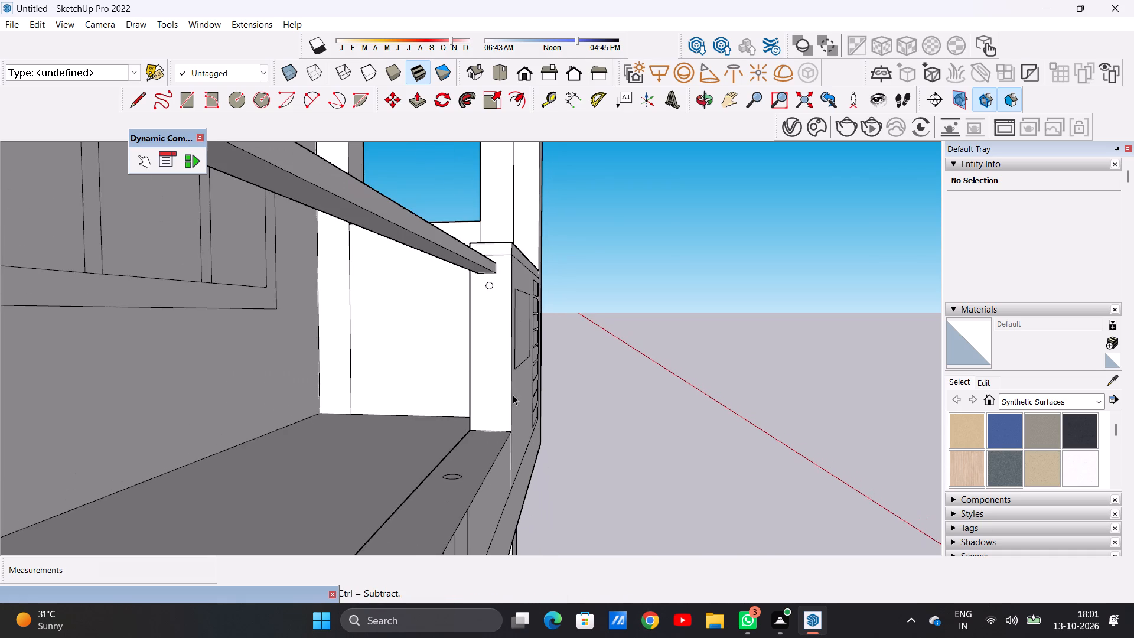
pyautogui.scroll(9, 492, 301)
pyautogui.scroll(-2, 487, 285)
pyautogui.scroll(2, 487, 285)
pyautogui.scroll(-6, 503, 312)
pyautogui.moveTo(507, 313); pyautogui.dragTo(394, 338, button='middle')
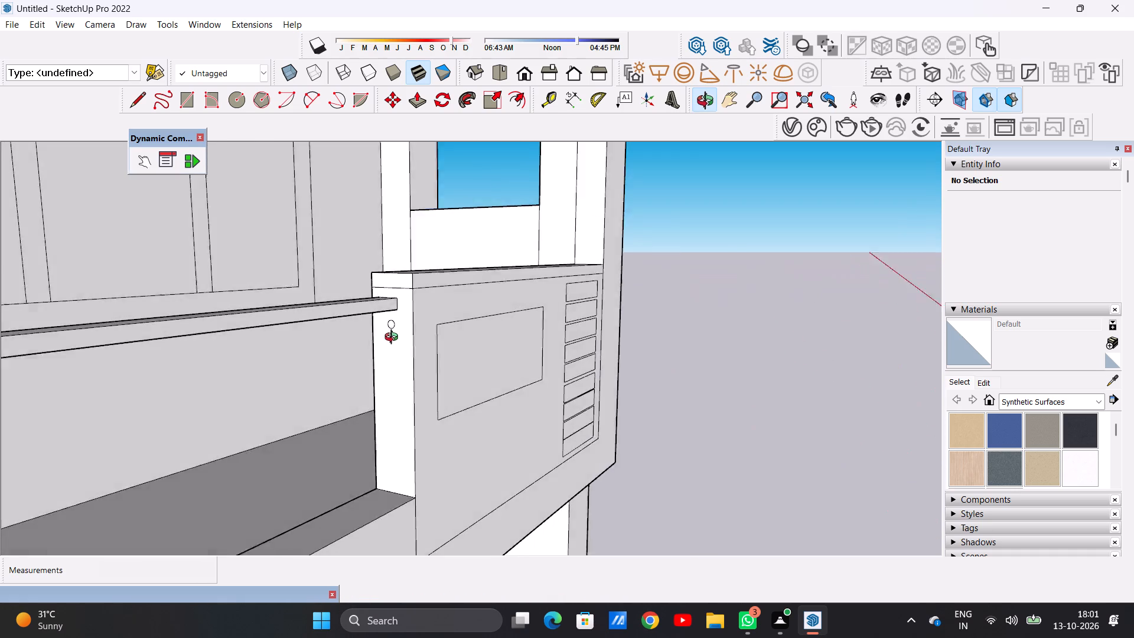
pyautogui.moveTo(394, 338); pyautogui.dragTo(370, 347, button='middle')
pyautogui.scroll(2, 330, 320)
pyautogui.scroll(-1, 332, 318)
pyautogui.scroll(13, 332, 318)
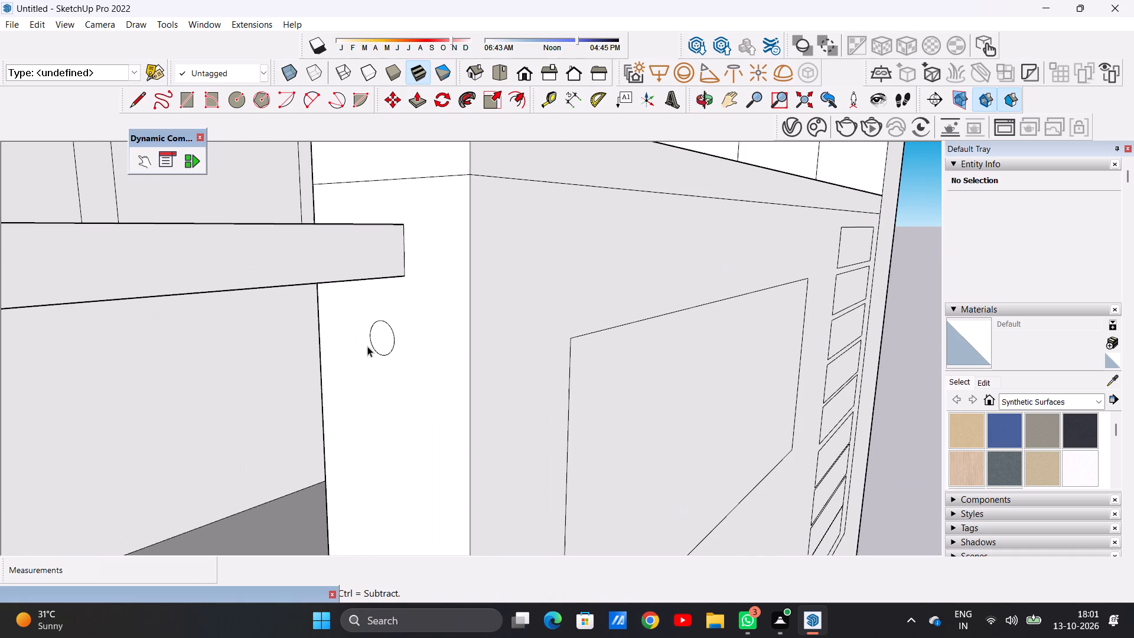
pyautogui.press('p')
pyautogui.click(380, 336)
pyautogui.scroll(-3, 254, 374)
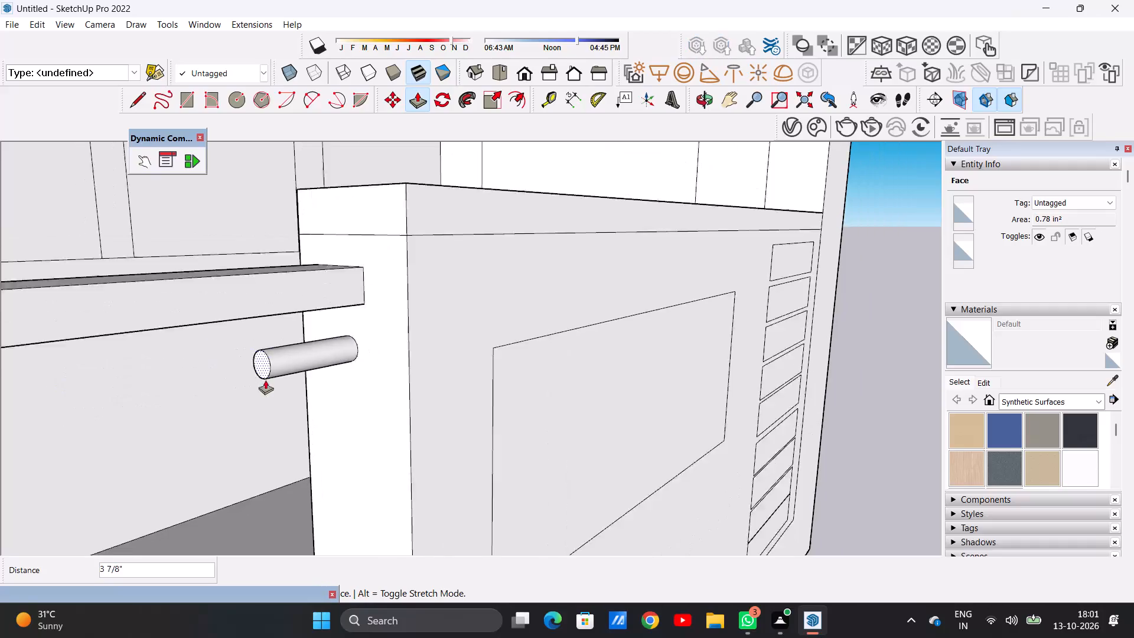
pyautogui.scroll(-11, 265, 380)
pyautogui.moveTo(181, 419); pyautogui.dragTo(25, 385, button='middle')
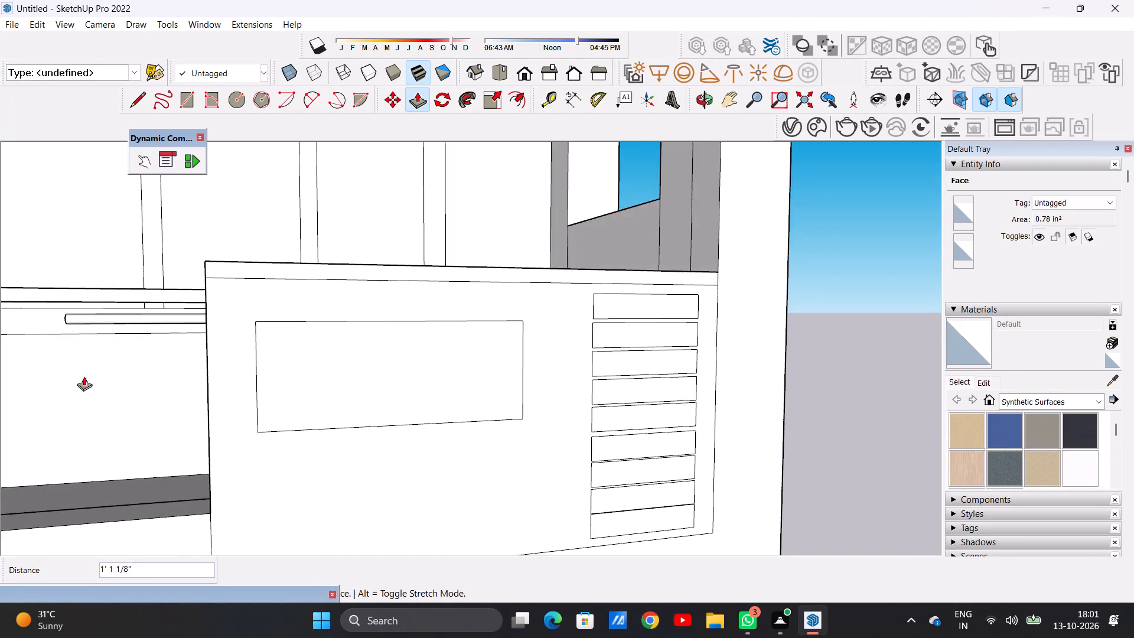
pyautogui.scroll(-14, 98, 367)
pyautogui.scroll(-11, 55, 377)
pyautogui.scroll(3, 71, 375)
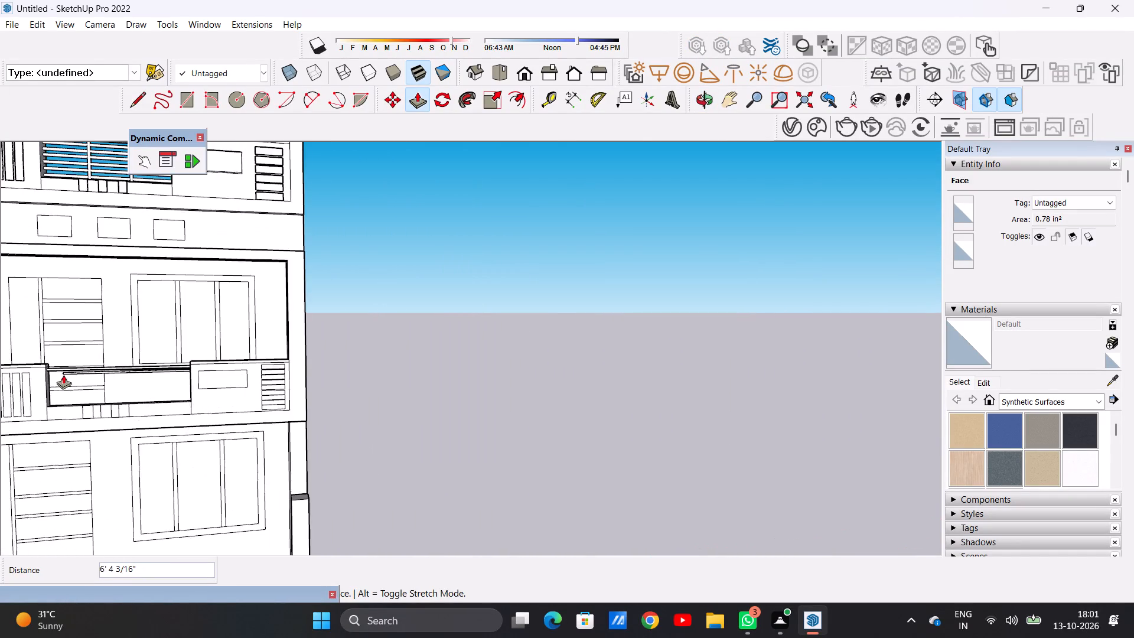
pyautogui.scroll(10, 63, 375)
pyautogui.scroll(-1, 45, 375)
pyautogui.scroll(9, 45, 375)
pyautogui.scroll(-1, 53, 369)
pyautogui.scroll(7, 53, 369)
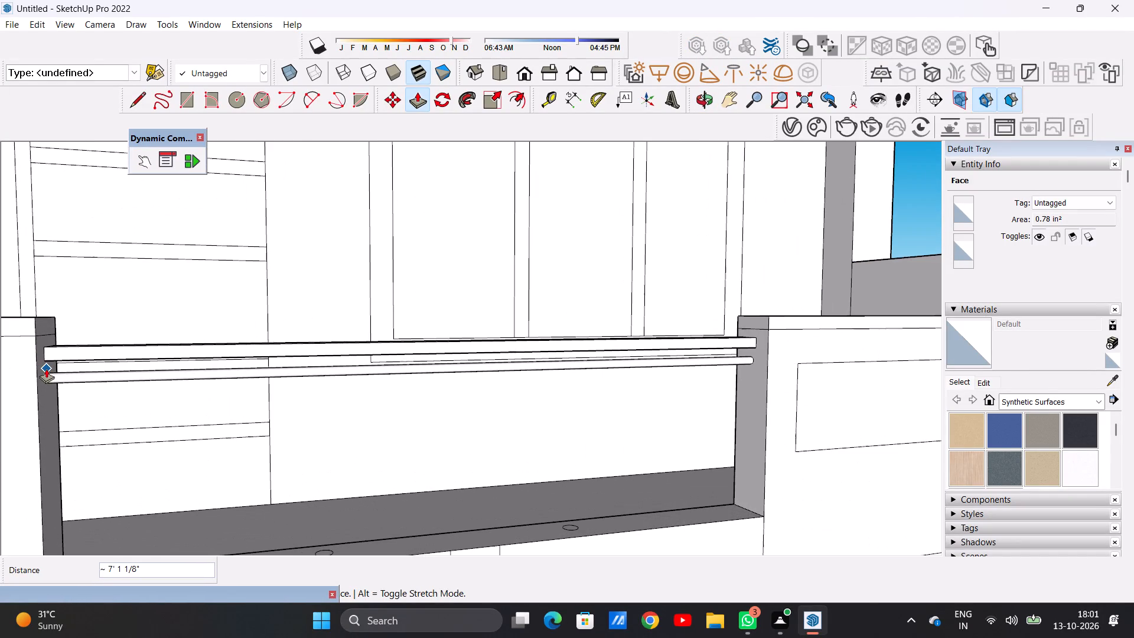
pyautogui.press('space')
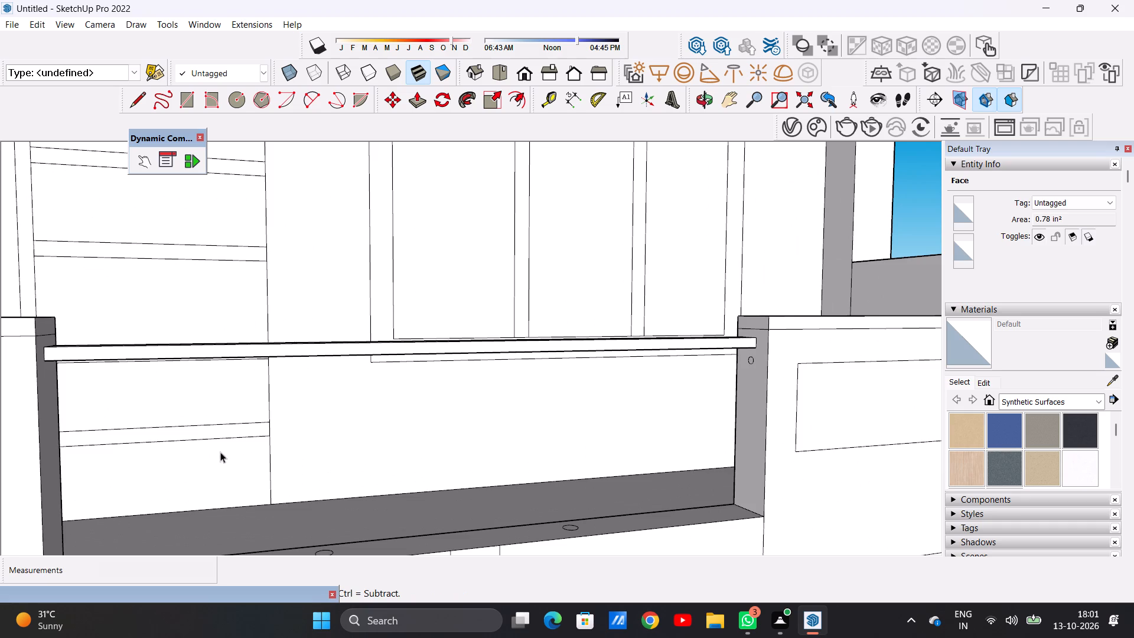
# Replace the circle on the parapet's inner end face with a larger one of about 9/16" radius just below the handrail.
pyautogui.scroll(-7, 379, 377)
pyautogui.moveTo(421, 410); pyautogui.dragTo(673, 437, button='middle')
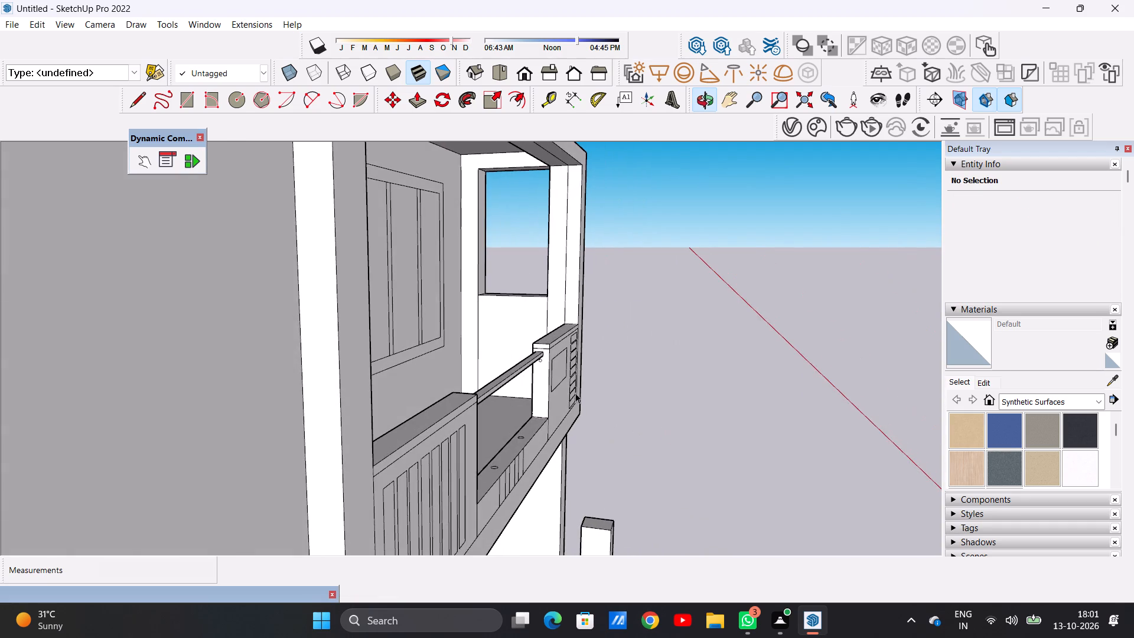
pyautogui.scroll(18, 527, 364)
pyautogui.moveTo(539, 372); pyautogui.dragTo(585, 356, button='middle')
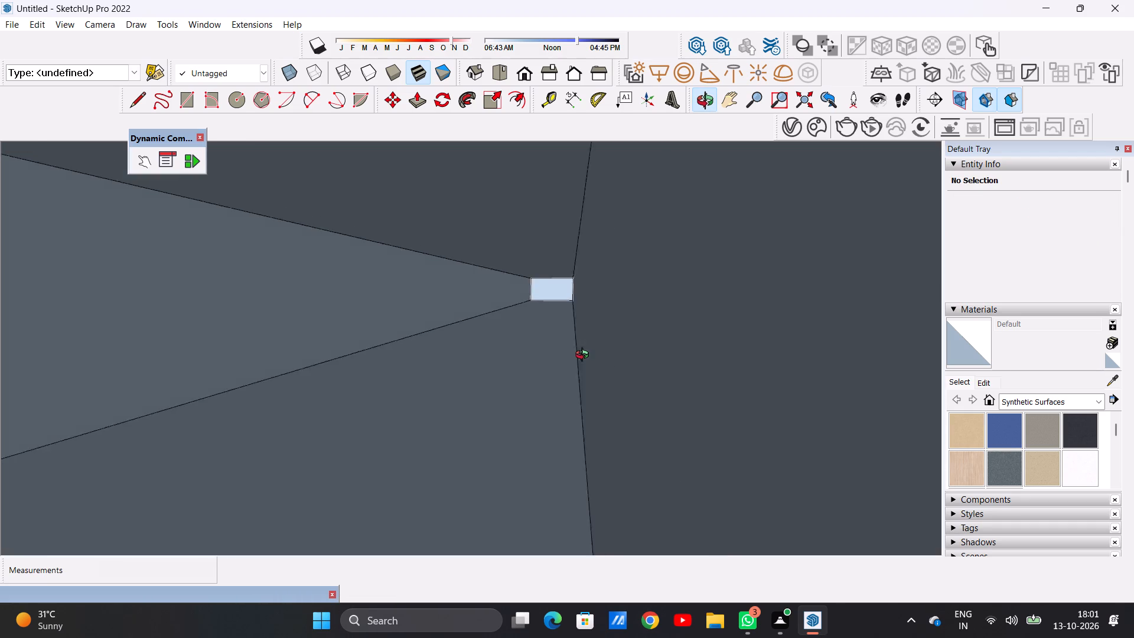
pyautogui.moveTo(585, 356); pyautogui.dragTo(481, 362, button='middle')
pyautogui.scroll(15, 526, 321)
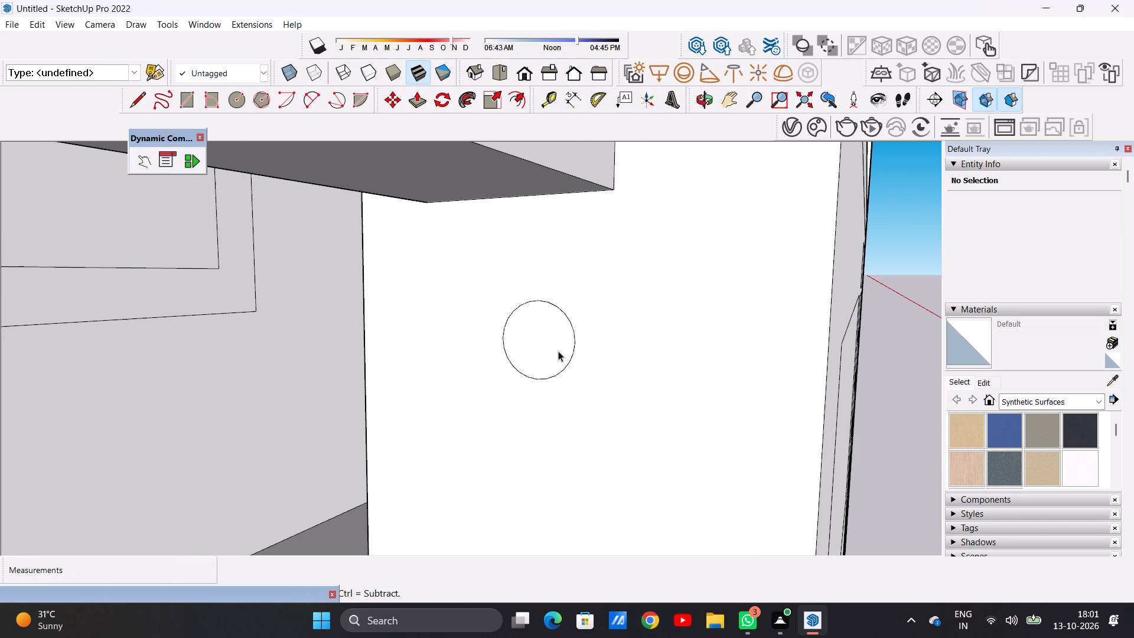
pyautogui.doubleClick(553, 352)
pyautogui.press('Delete')
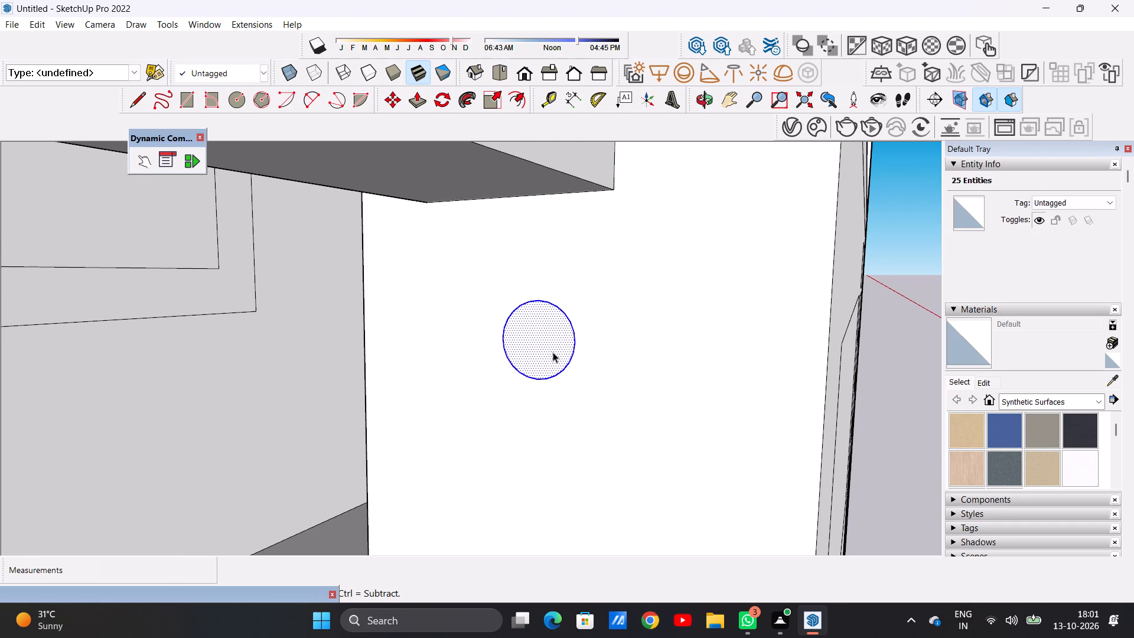
pyautogui.press('c')
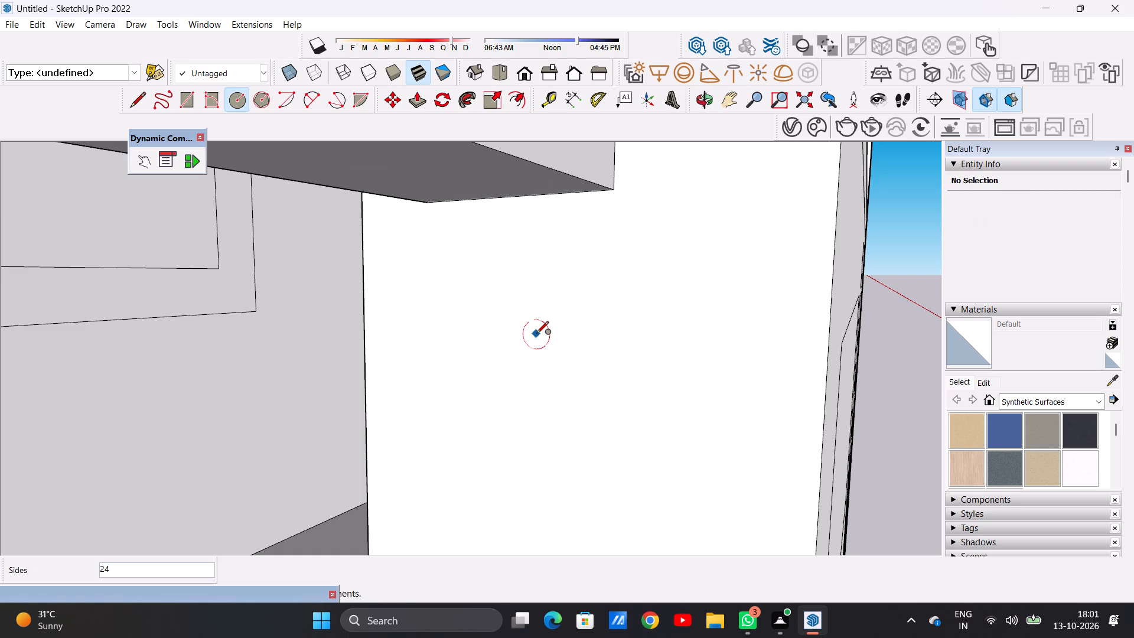
pyautogui.click(536, 334)
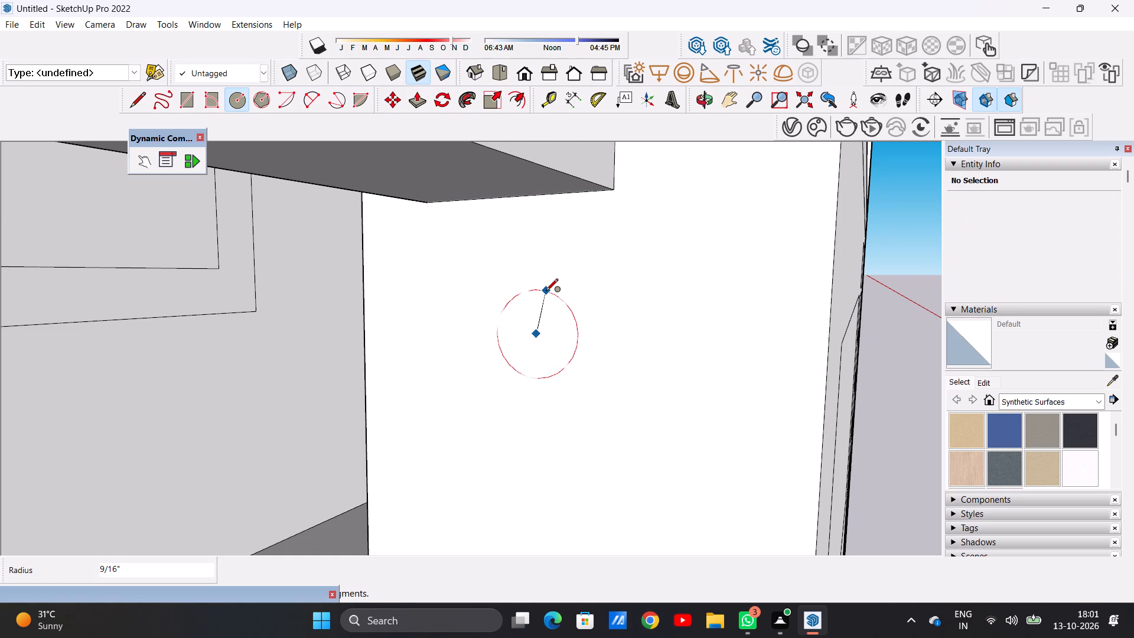
pyautogui.click(547, 287)
pyautogui.press('space')
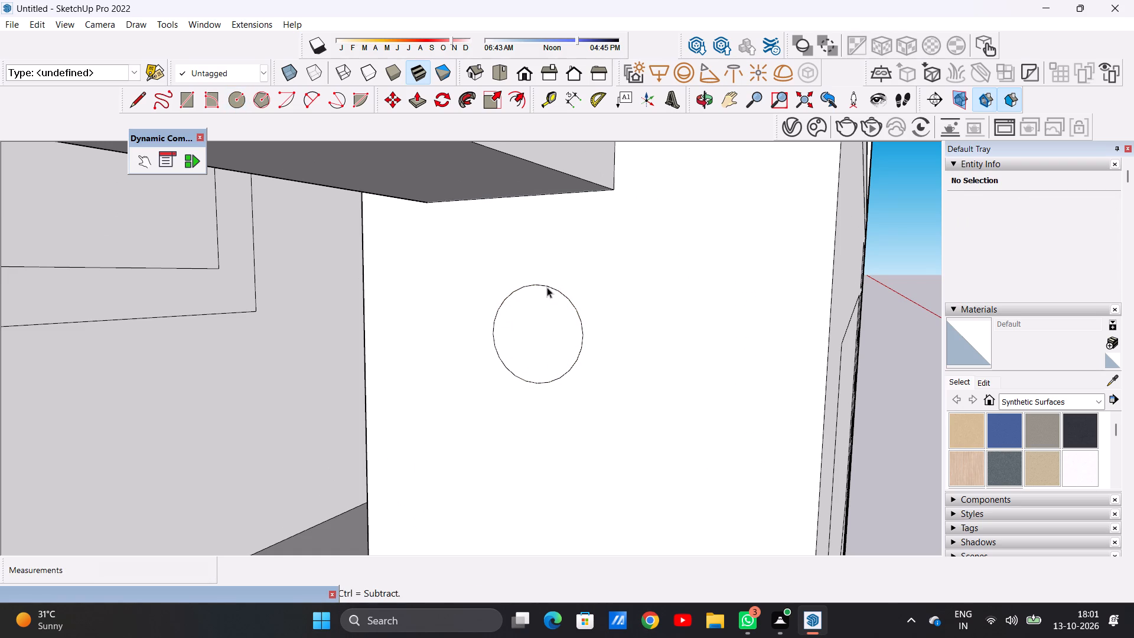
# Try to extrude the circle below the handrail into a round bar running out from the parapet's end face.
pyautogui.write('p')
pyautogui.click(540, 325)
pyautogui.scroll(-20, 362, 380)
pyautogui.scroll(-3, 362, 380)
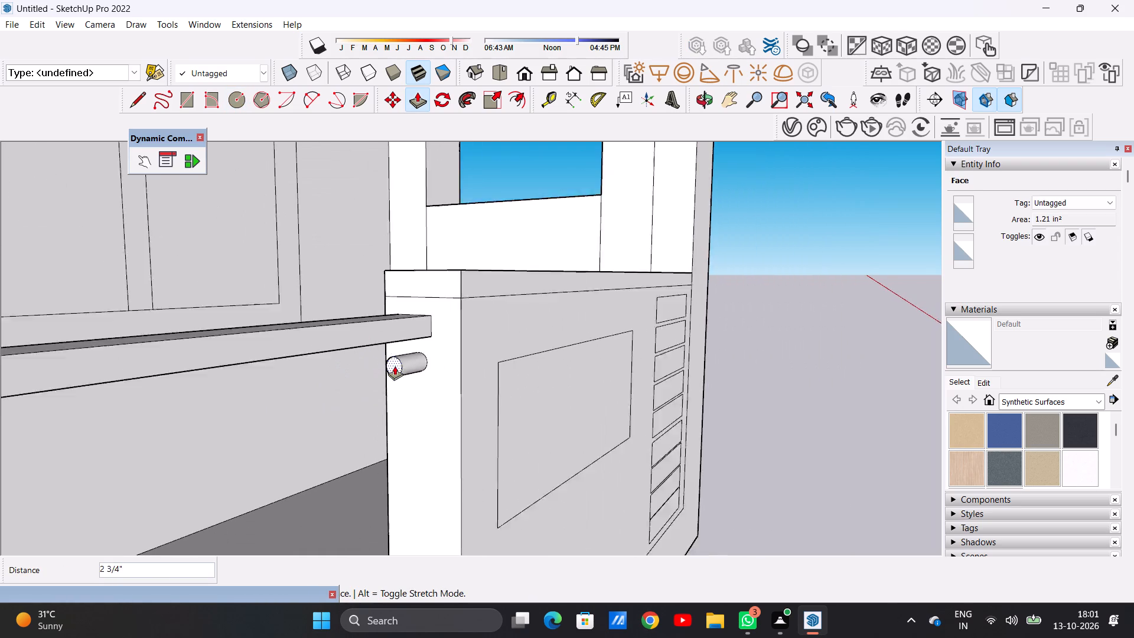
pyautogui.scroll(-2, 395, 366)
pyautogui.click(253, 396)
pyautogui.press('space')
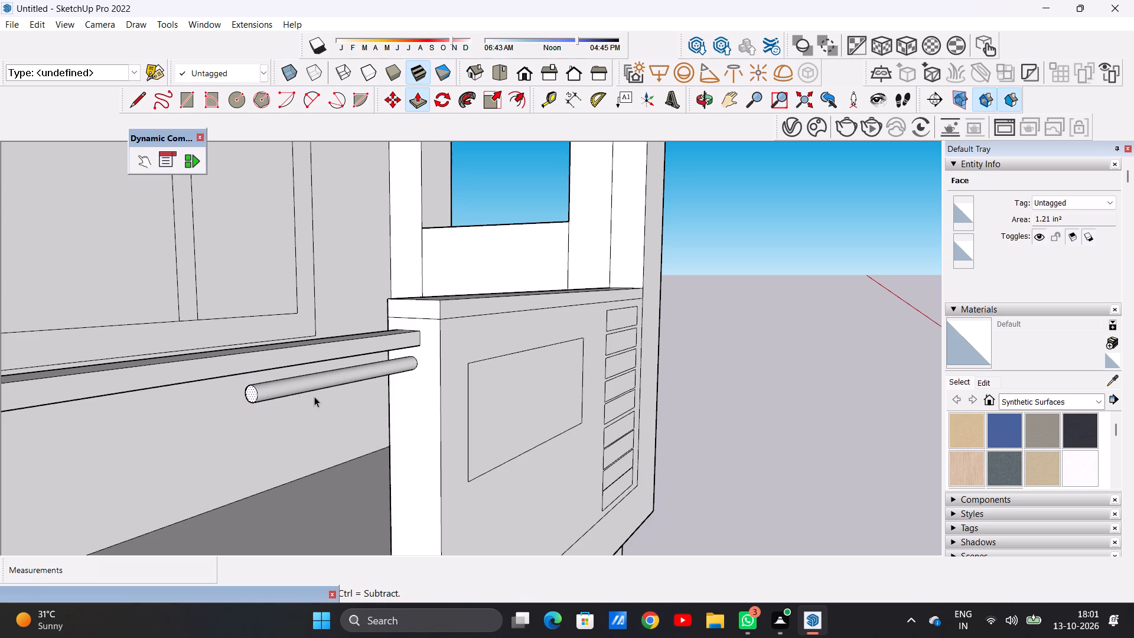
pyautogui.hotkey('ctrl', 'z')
# Copy the circle and its face about 1' 6 5/8" straight down to near the bottom of the parapet's inner end face.
pyautogui.moveTo(416, 399); pyautogui.dragTo(435, 388, button='middle')
pyautogui.scroll(-10, 435, 375)
pyautogui.scroll(6, 436, 487)
pyautogui.scroll(9, 439, 294)
pyautogui.scroll(-1, 441, 287)
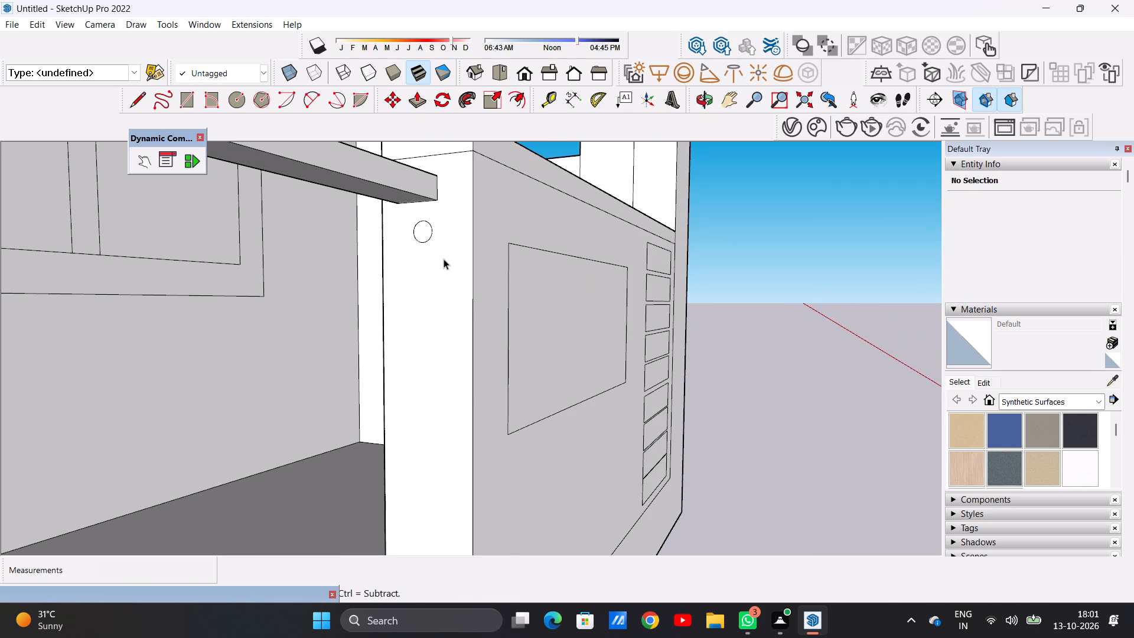
pyautogui.doubleClick(425, 226)
pyautogui.press('m')
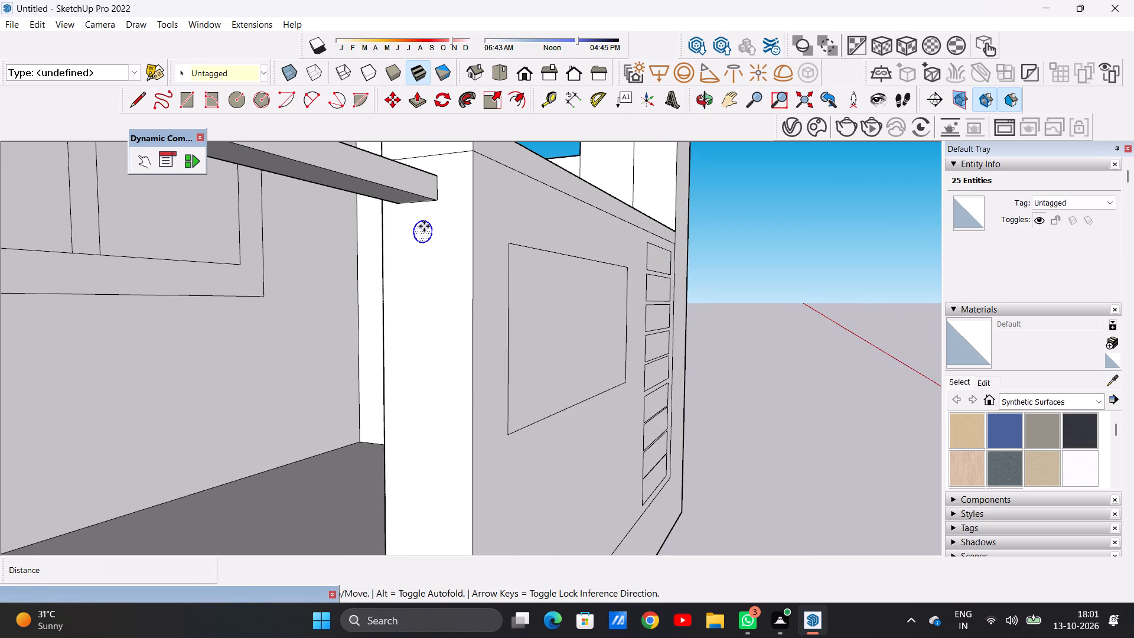
pyautogui.click(426, 237)
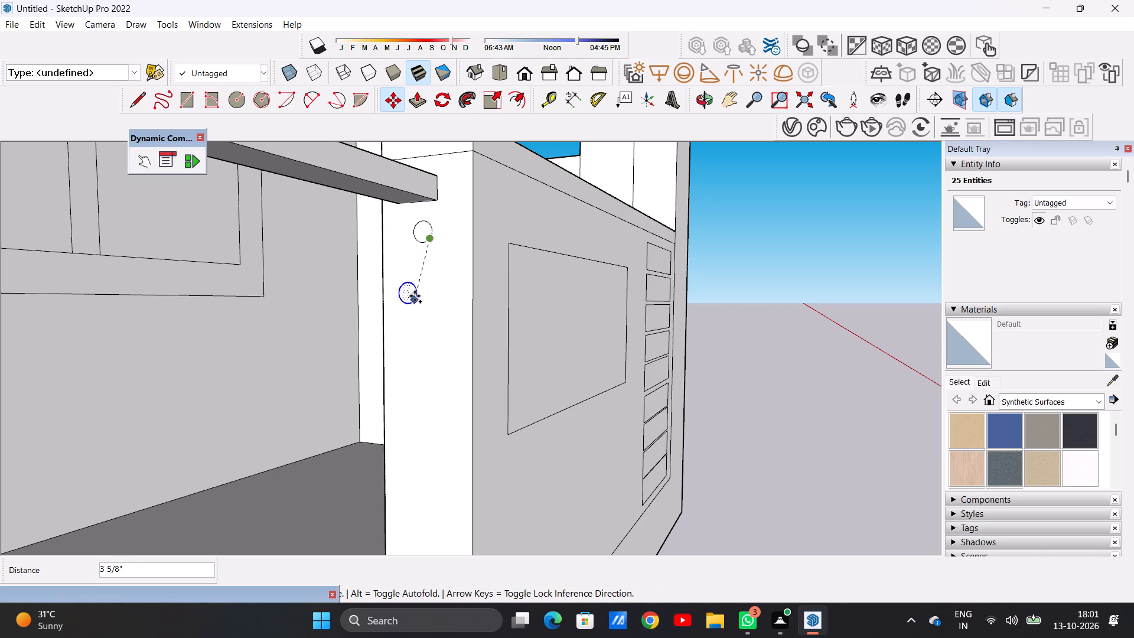
pyautogui.scroll(-10, 421, 289)
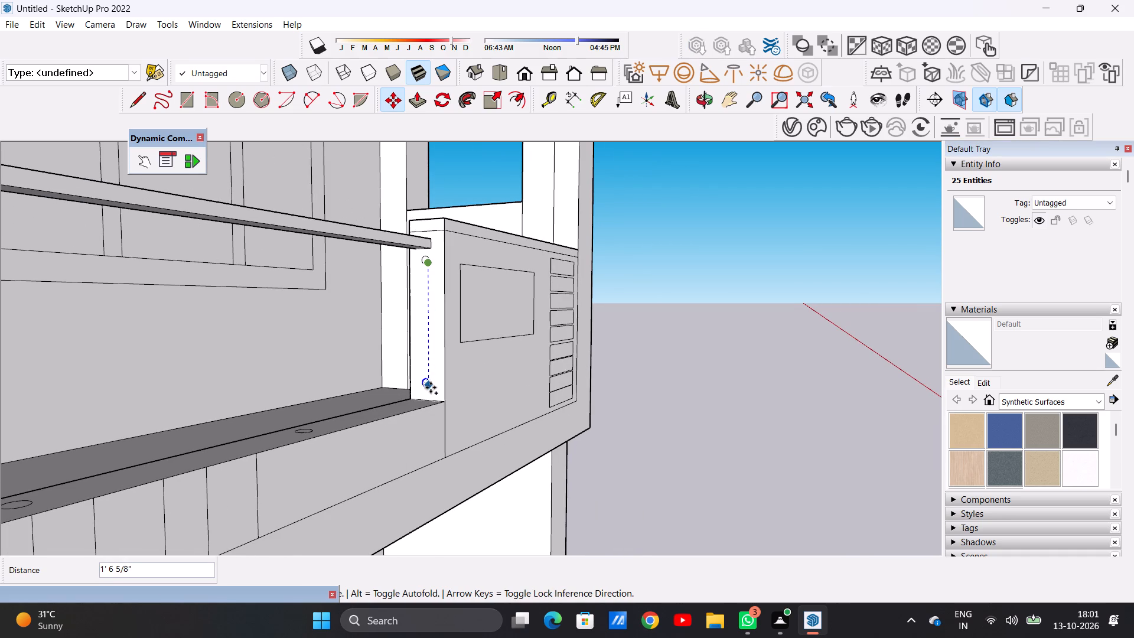
pyautogui.click(431, 388)
# Copy the bottom circle about 1' 2 7/8" straight up to just beneath the top circle.
pyautogui.click(431, 388)
pyautogui.click(433, 288)
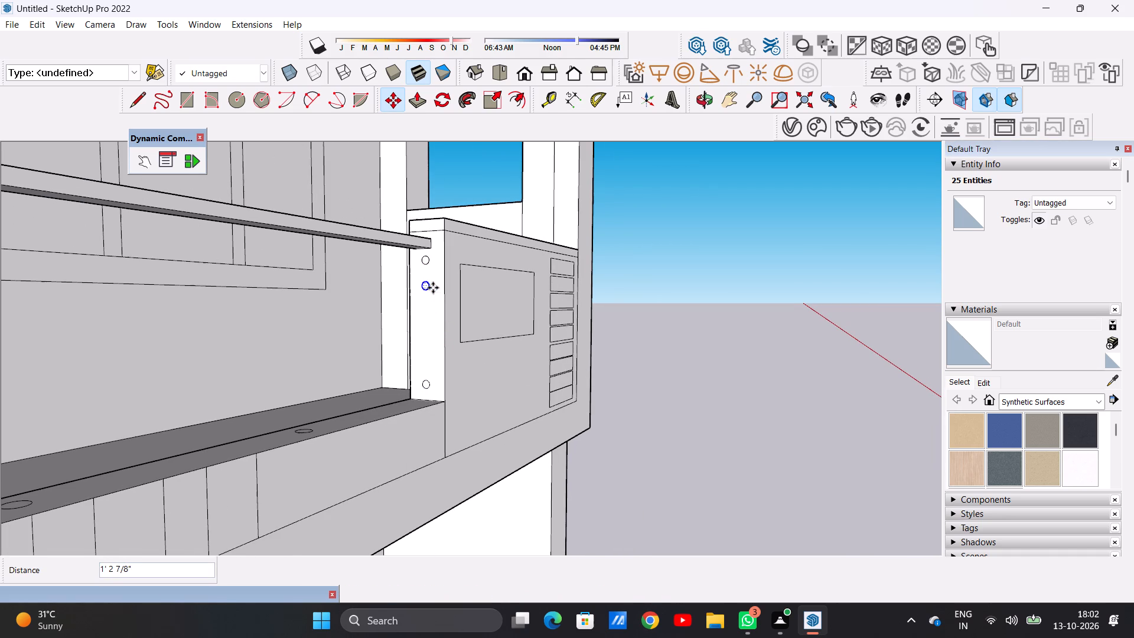
# Copy the second circle about 11 11/16" down the parapet's inner end face, and fill the gap with two more copies about 3 13/16" apart.
pyautogui.click(432, 288)
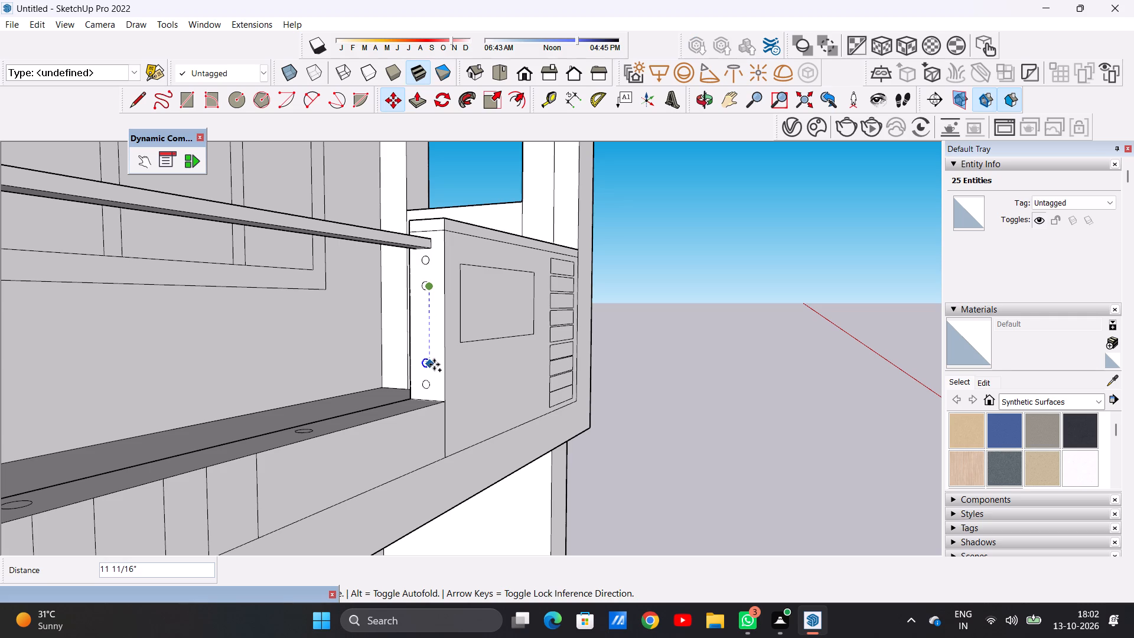
pyautogui.click(434, 364)
pyautogui.click(434, 364)
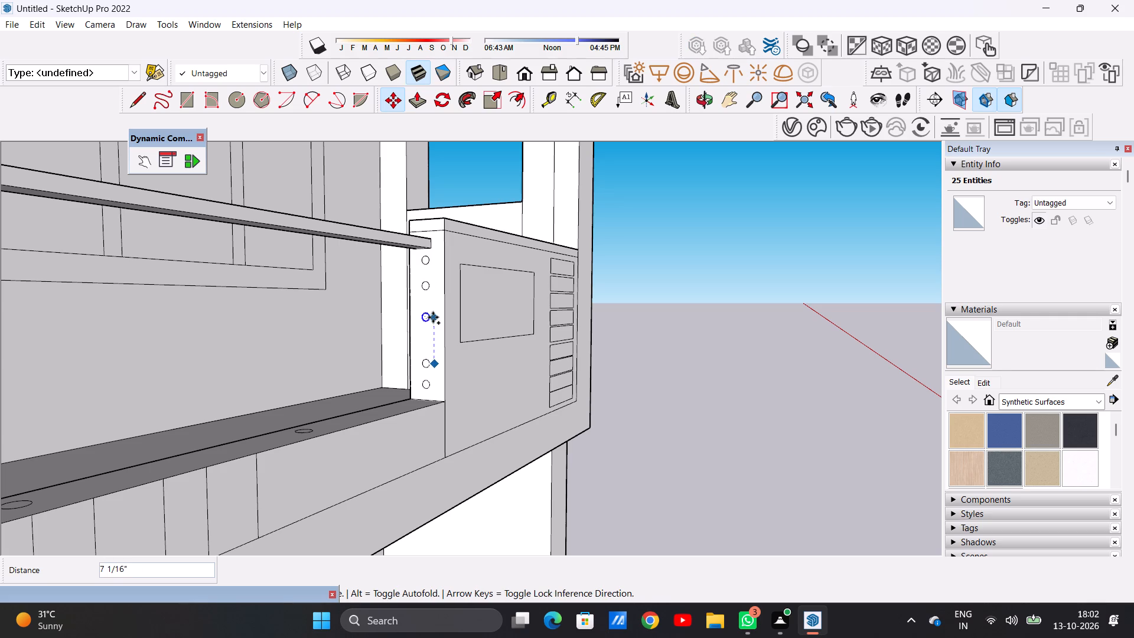
pyautogui.click(433, 313)
pyautogui.click(433, 313)
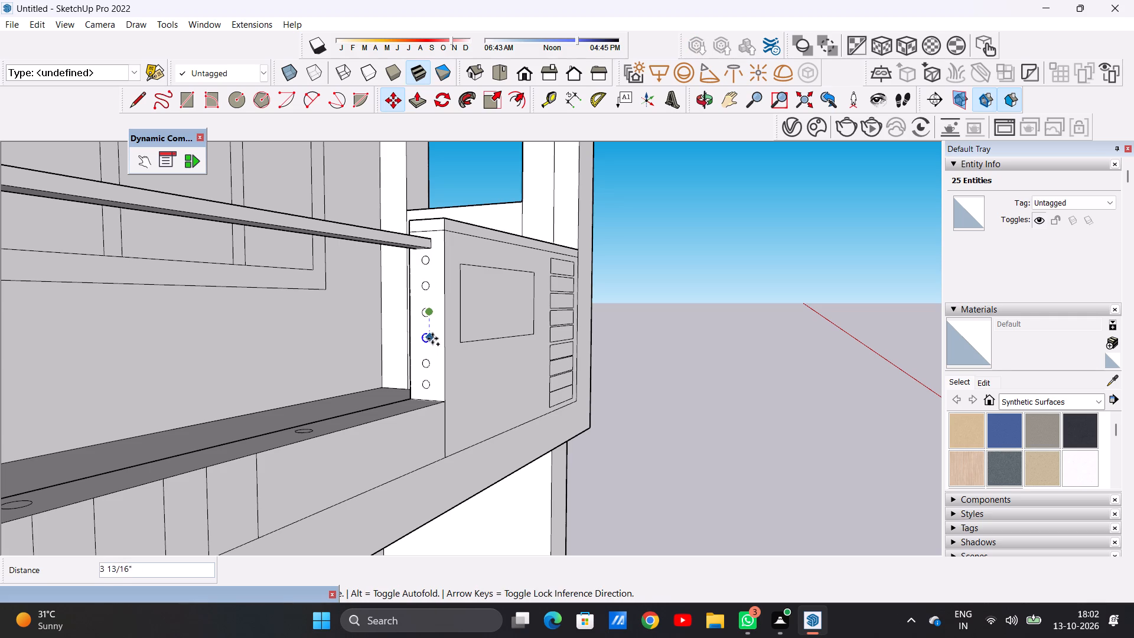
pyautogui.click(432, 339)
pyautogui.press('space')
pyautogui.click(793, 297)
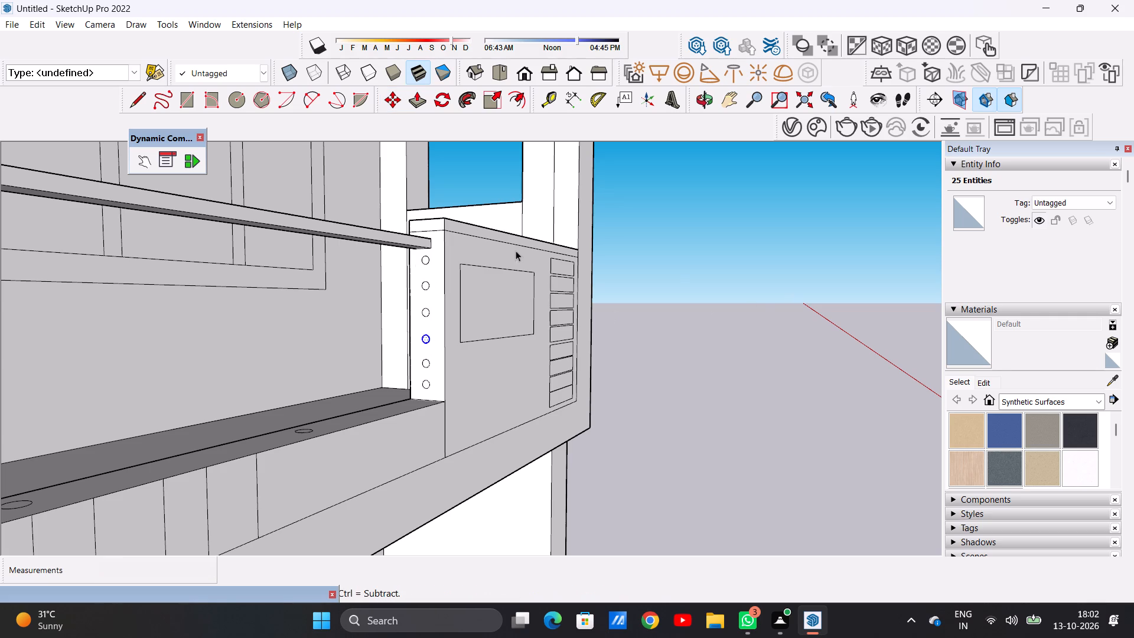
# Extrude the top circle below the handrail about 7' 1 1/8" into a round bar reaching the opposite parapet's end face.
pyautogui.scroll(9, 420, 258)
pyautogui.press('p')
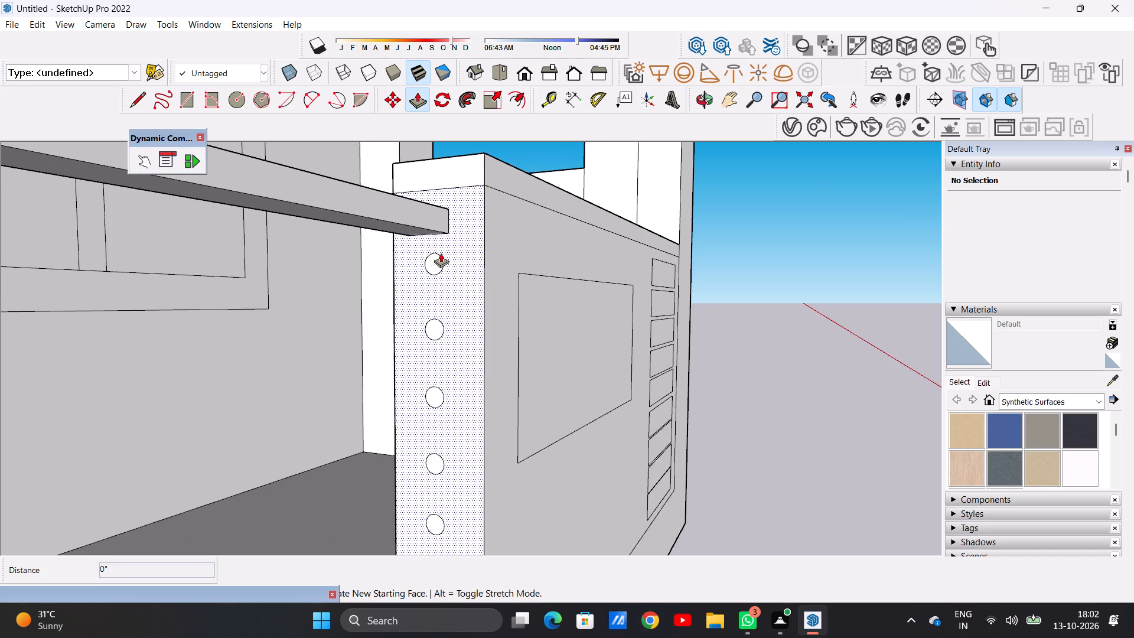
pyautogui.scroll(4, 433, 264)
pyautogui.click(432, 265)
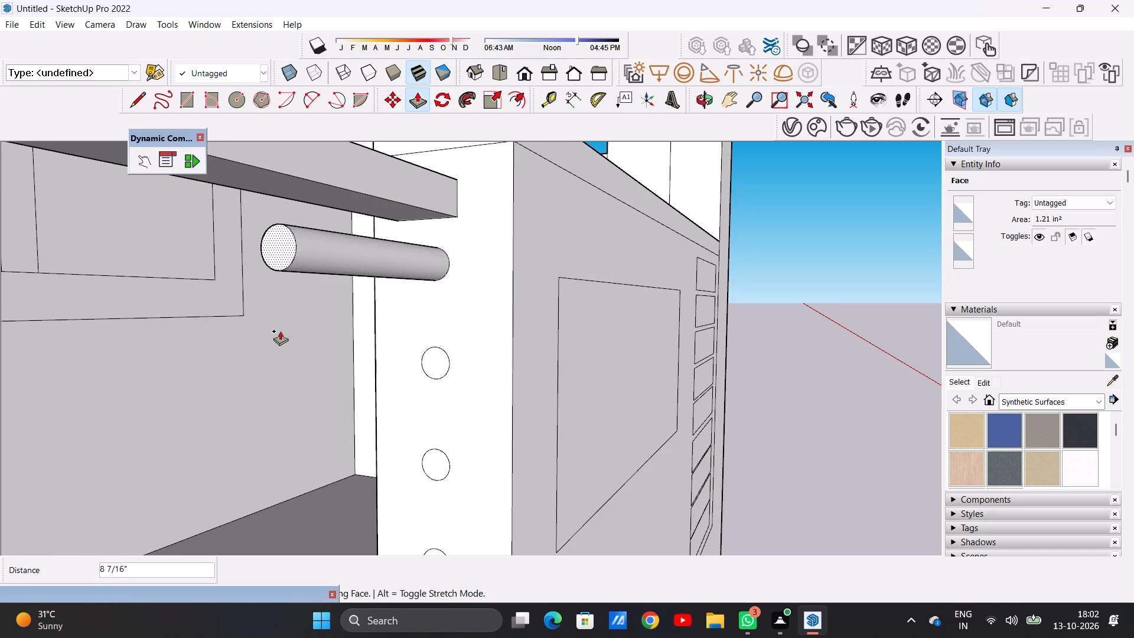
pyautogui.scroll(-17, 295, 327)
pyautogui.moveTo(183, 352); pyautogui.dragTo(0, 305, button='middle')
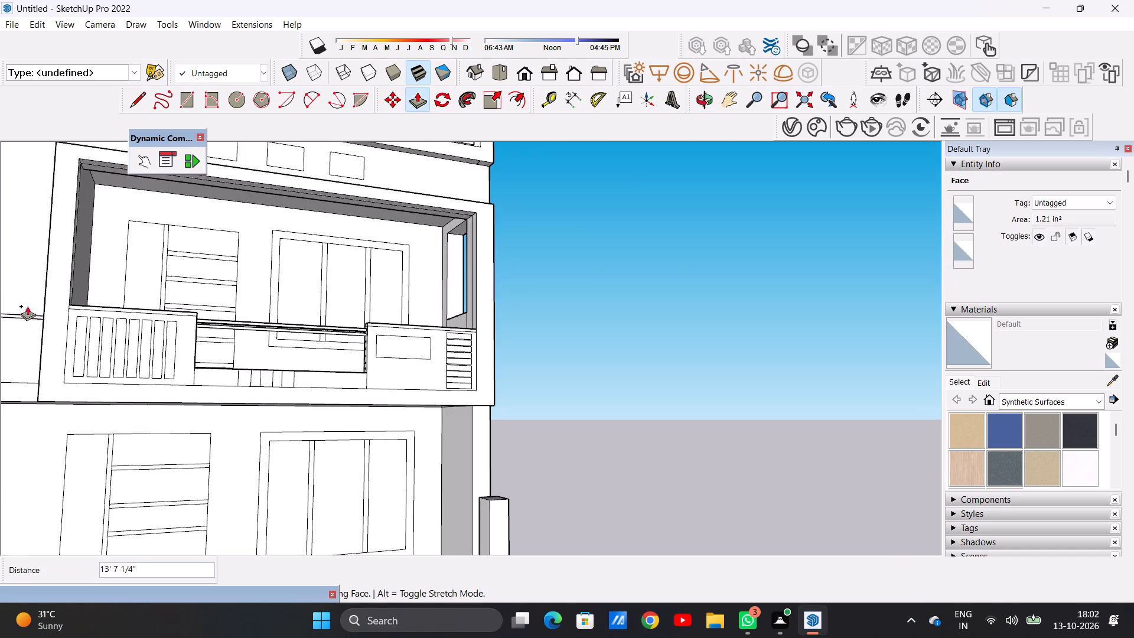
pyautogui.scroll(5, 179, 301)
pyautogui.moveTo(276, 365); pyautogui.dragTo(219, 422, button='middle')
pyautogui.scroll(3, 221, 366)
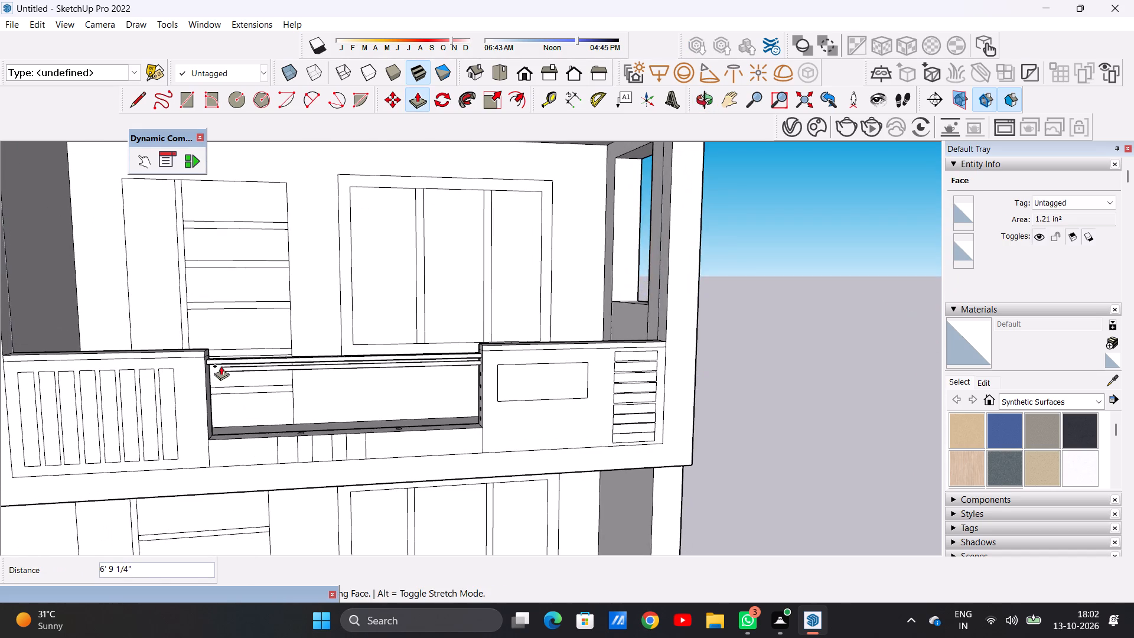
pyautogui.scroll(18, 221, 366)
pyautogui.scroll(-12, 174, 368)
pyautogui.scroll(5, 151, 371)
pyautogui.click(148, 354)
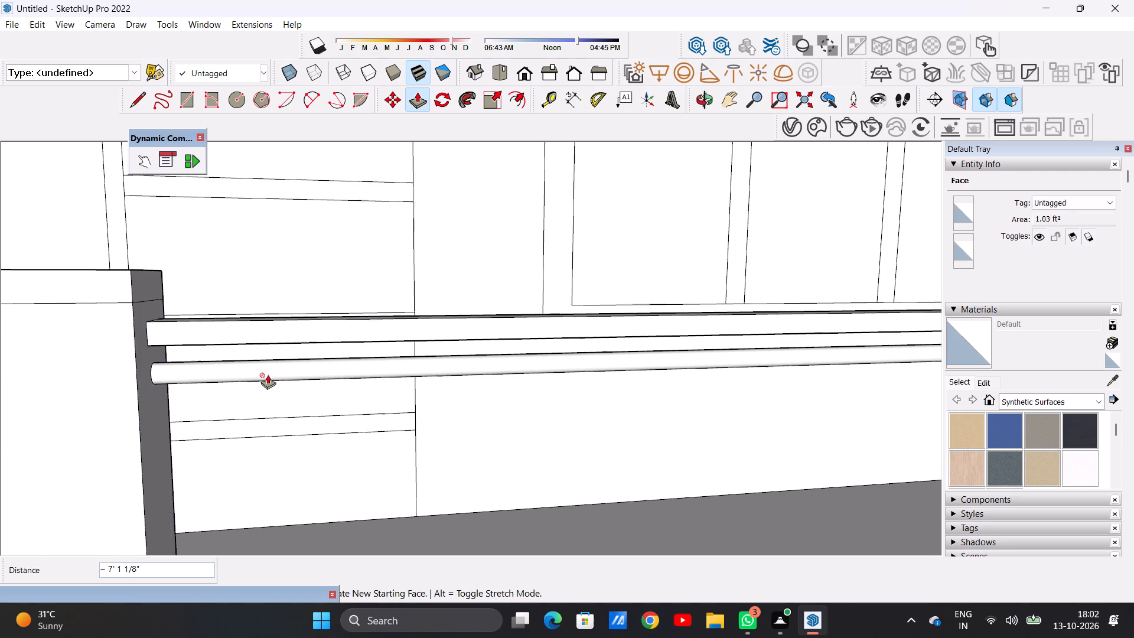
# Extrude the second circle from the top about 7' 1 1/8" across the opening to the opposite parapet's end face.
pyautogui.scroll(-11, 268, 375)
pyautogui.moveTo(642, 438); pyautogui.dragTo(764, 471, button='middle')
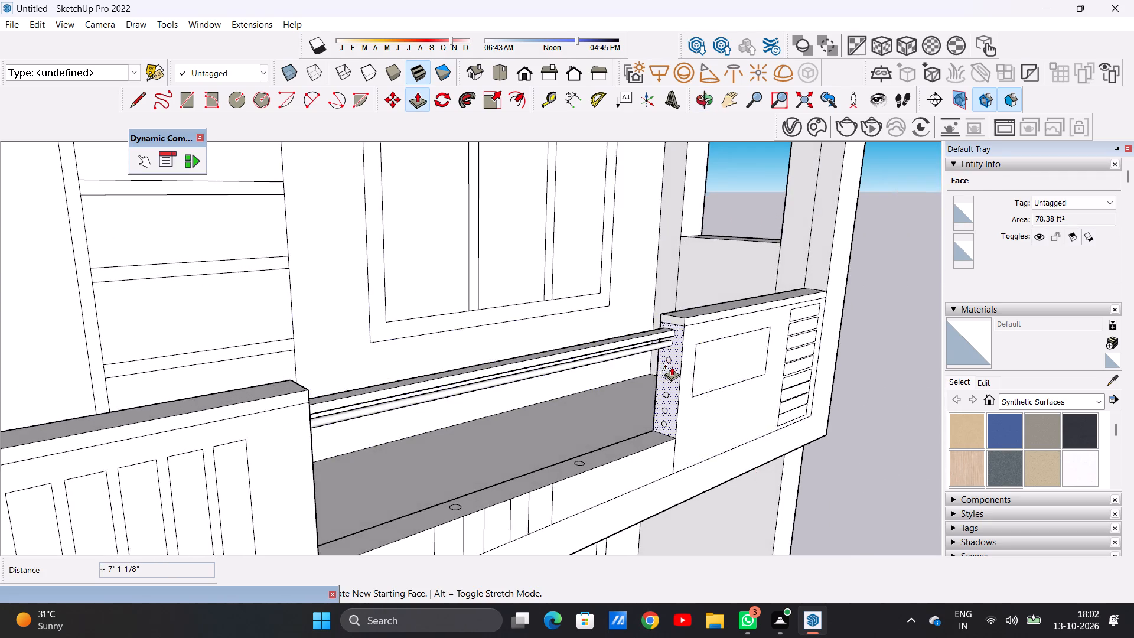
pyautogui.scroll(9, 667, 364)
pyautogui.scroll(-1, 667, 364)
pyautogui.scroll(7, 667, 364)
pyautogui.scroll(-1, 667, 364)
pyautogui.scroll(8, 667, 363)
pyautogui.click(684, 322)
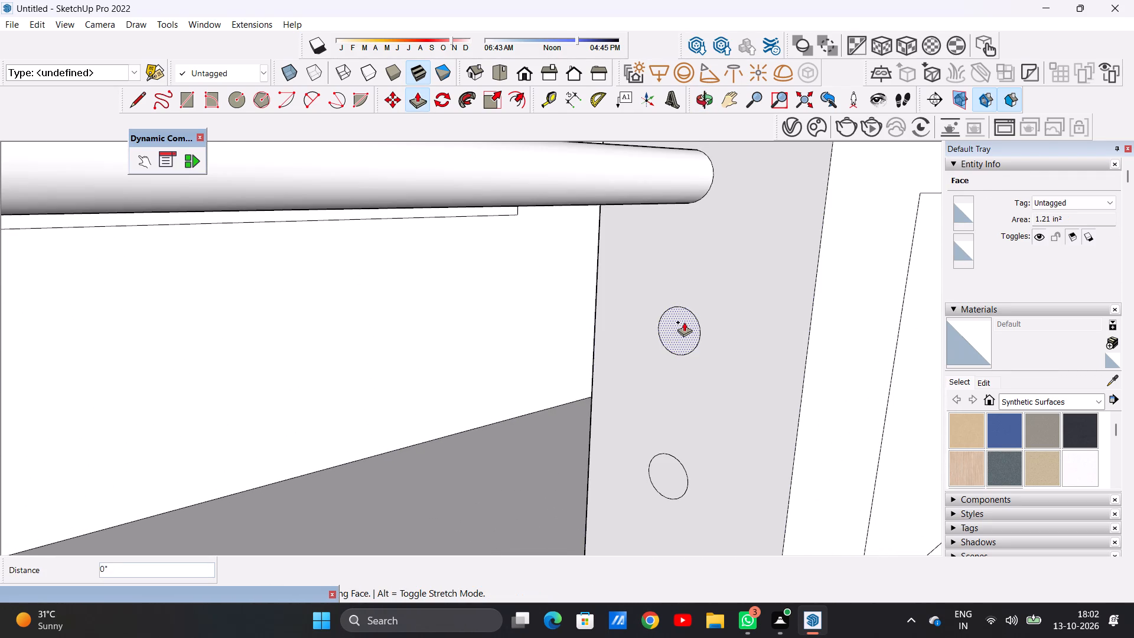
pyautogui.scroll(-20, 428, 392)
pyautogui.scroll(-11, 428, 392)
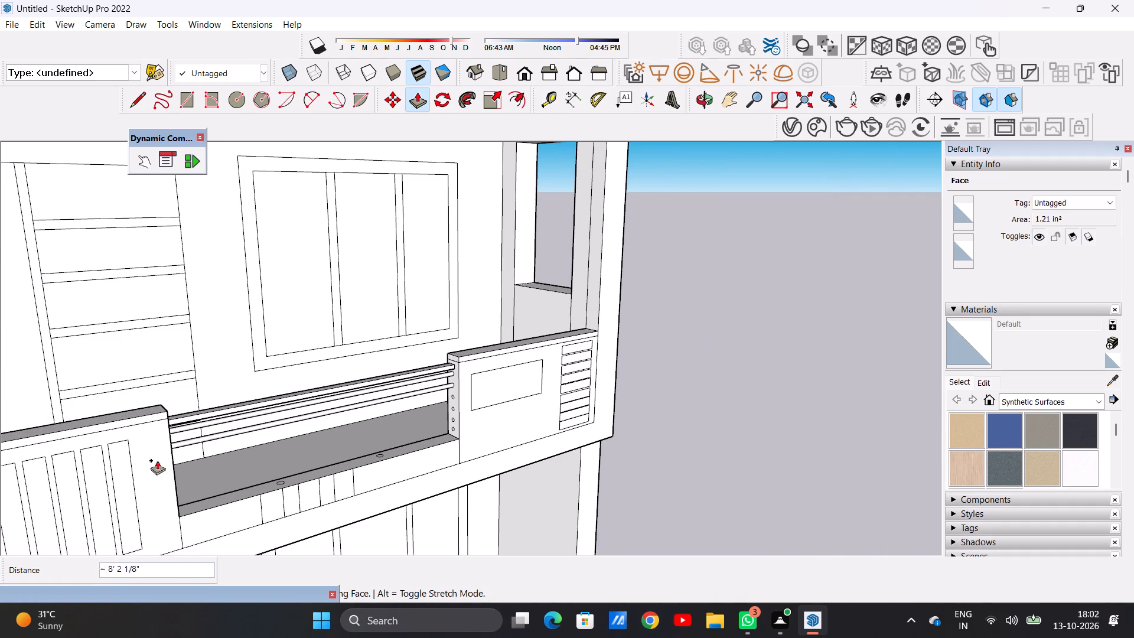
pyautogui.moveTo(123, 436); pyautogui.dragTo(0, 414, button='middle')
pyautogui.scroll(14, 175, 400)
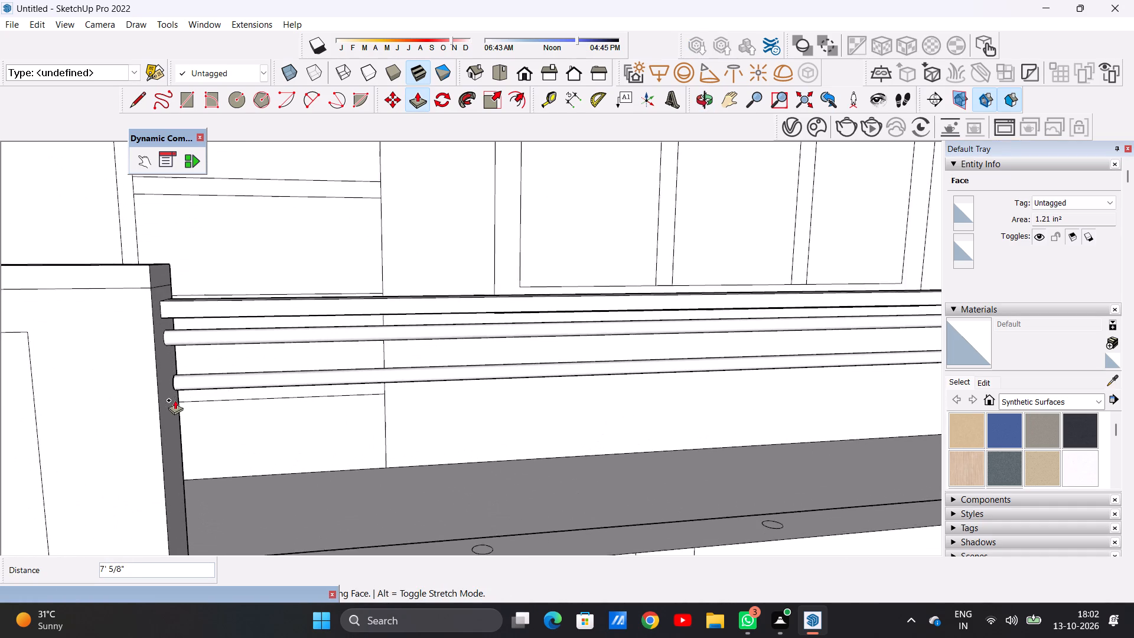
pyautogui.click(162, 360)
# Extrude the third circle from the top about 7' 1 1/8" across to the opposite parapet's end face.
pyautogui.scroll(-9, 228, 372)
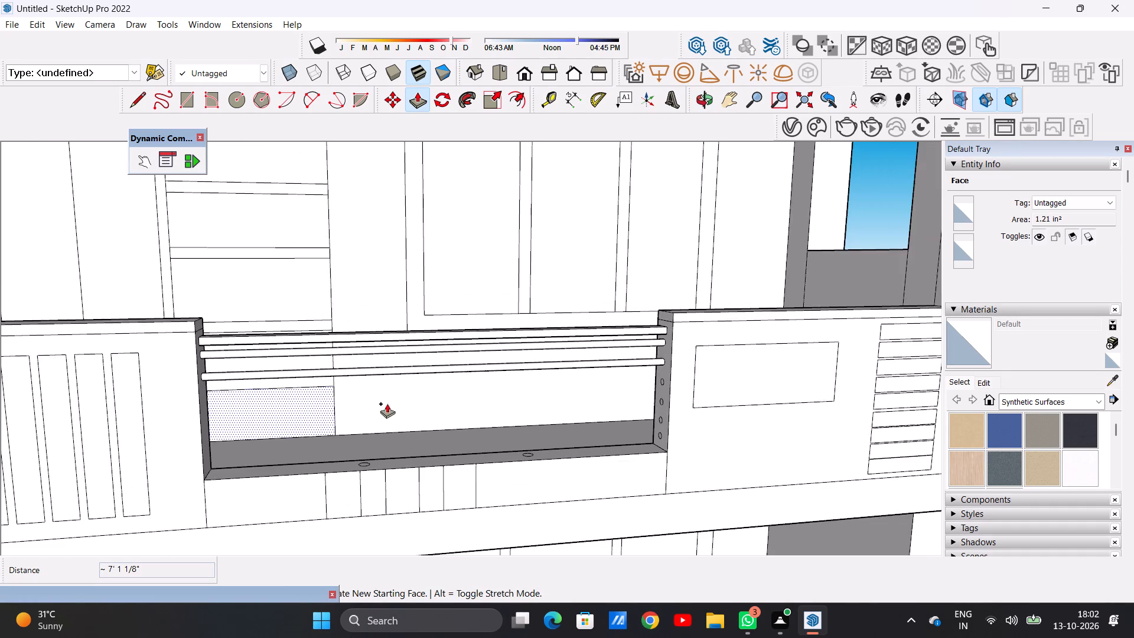
pyautogui.moveTo(392, 408); pyautogui.dragTo(579, 433, button='middle')
pyautogui.scroll(13, 628, 340)
pyautogui.scroll(-1, 612, 351)
pyautogui.scroll(4, 612, 351)
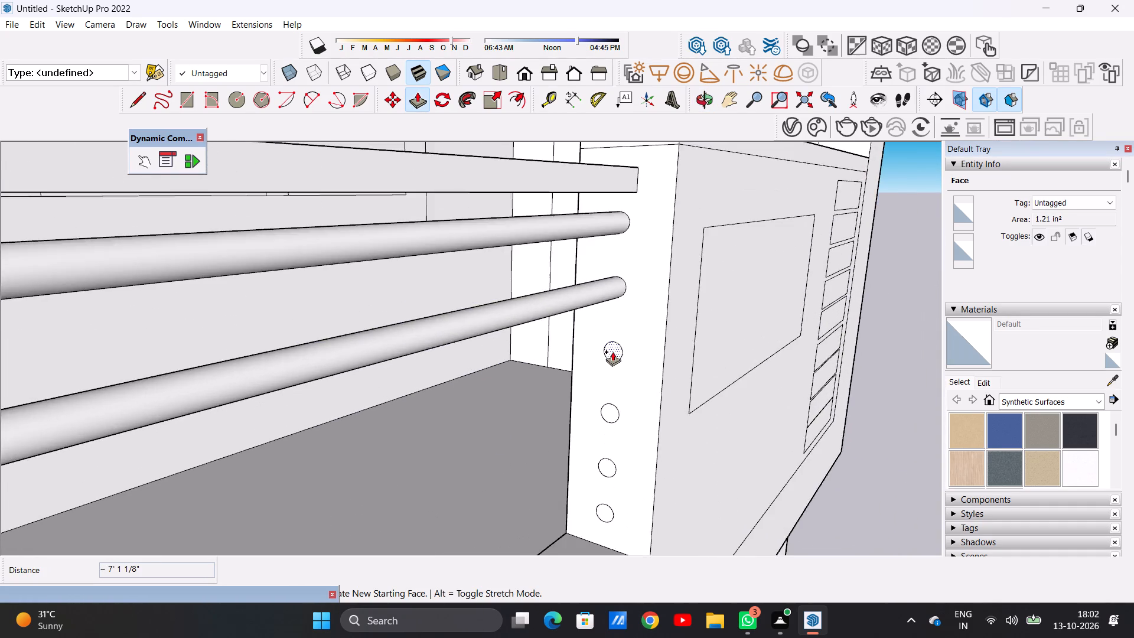
pyautogui.scroll(3, 612, 351)
pyautogui.click(615, 339)
pyautogui.scroll(-20, 418, 429)
pyautogui.scroll(-1, 418, 429)
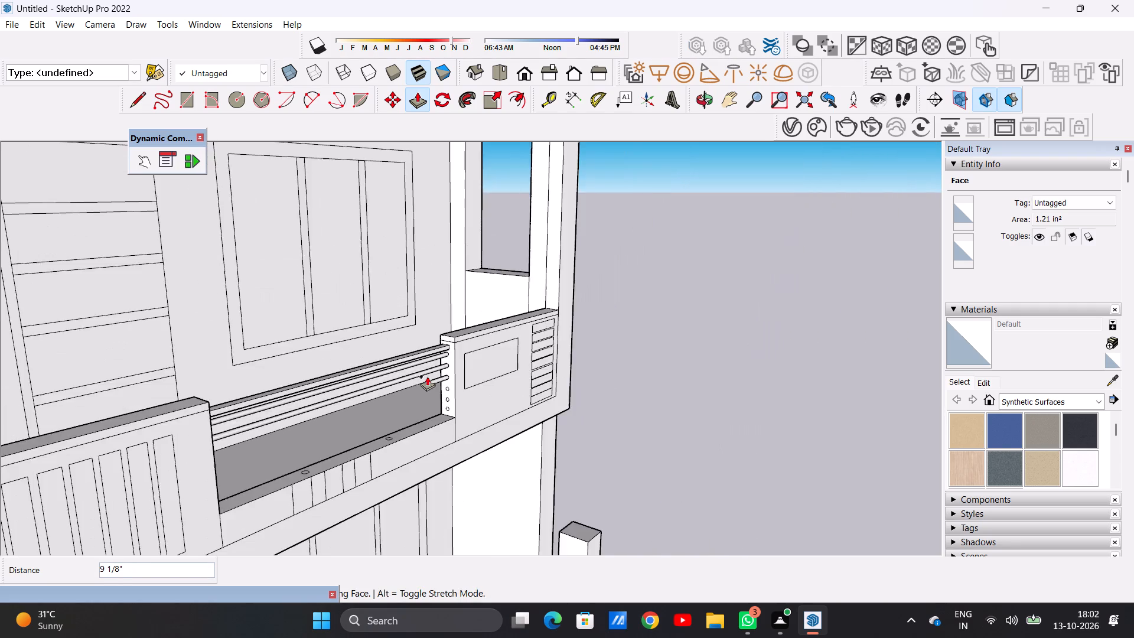
pyautogui.moveTo(389, 416); pyautogui.dragTo(82, 415, button='middle')
pyautogui.scroll(7, 281, 372)
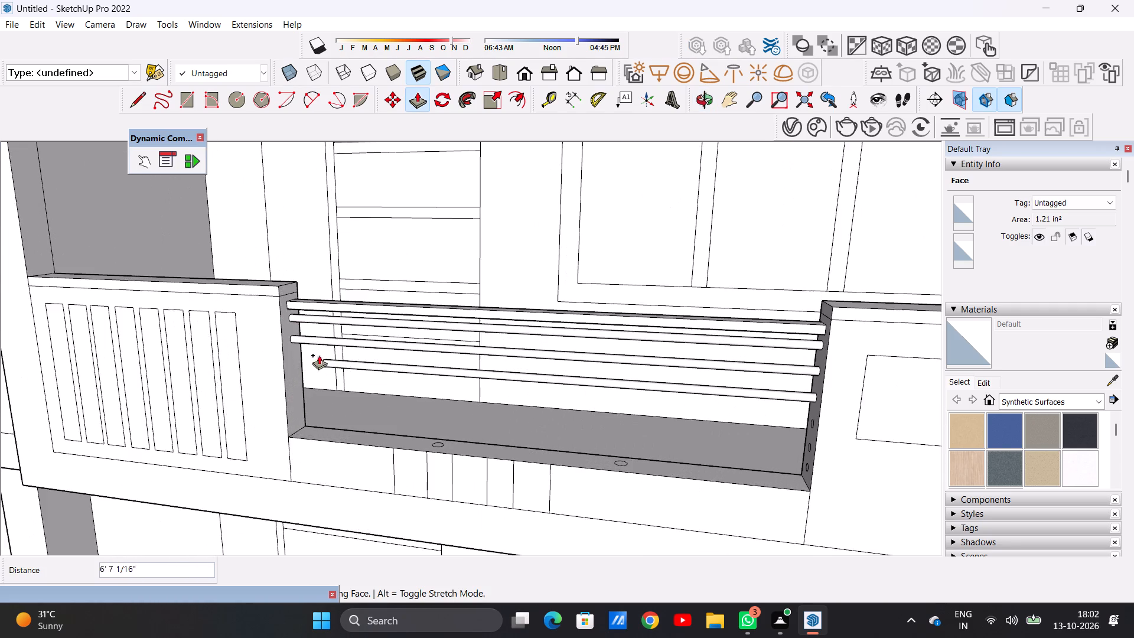
pyautogui.scroll(2, 319, 355)
pyautogui.scroll(-1, 301, 358)
pyautogui.scroll(1, 301, 358)
pyautogui.click(291, 347)
# Extrude the fourth circle from the top about 7' 1 1/8" into a bar meeting the opposite parapet's end face.
pyautogui.scroll(-3, 337, 375)
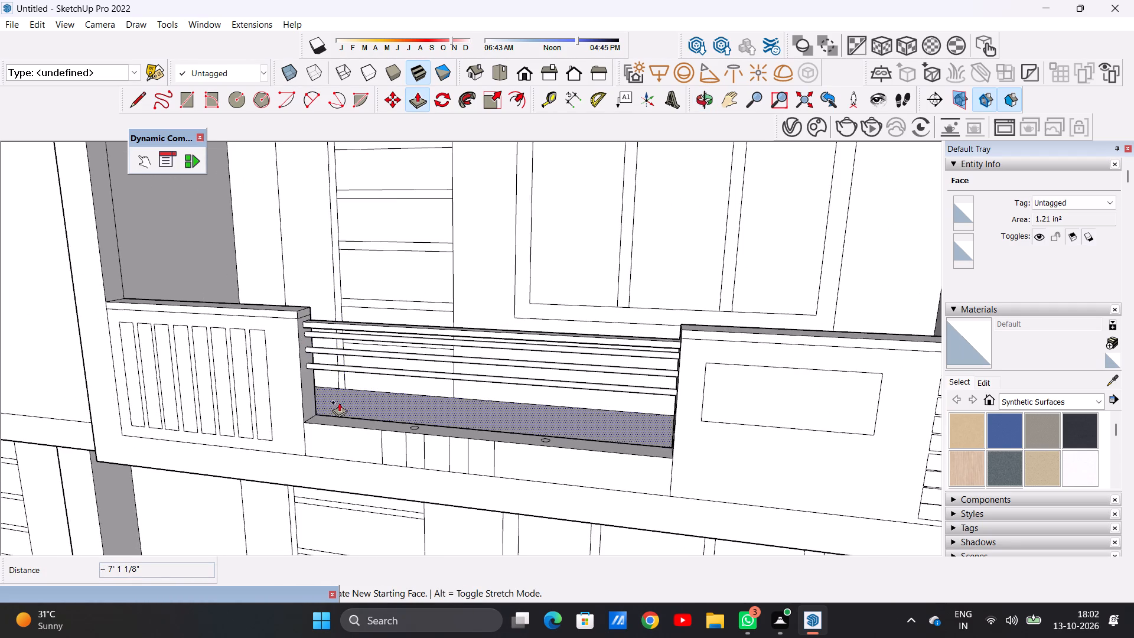
pyautogui.moveTo(338, 406); pyautogui.dragTo(584, 432, button='middle')
pyautogui.scroll(13, 648, 356)
pyautogui.scroll(-1, 648, 356)
pyautogui.scroll(5, 648, 356)
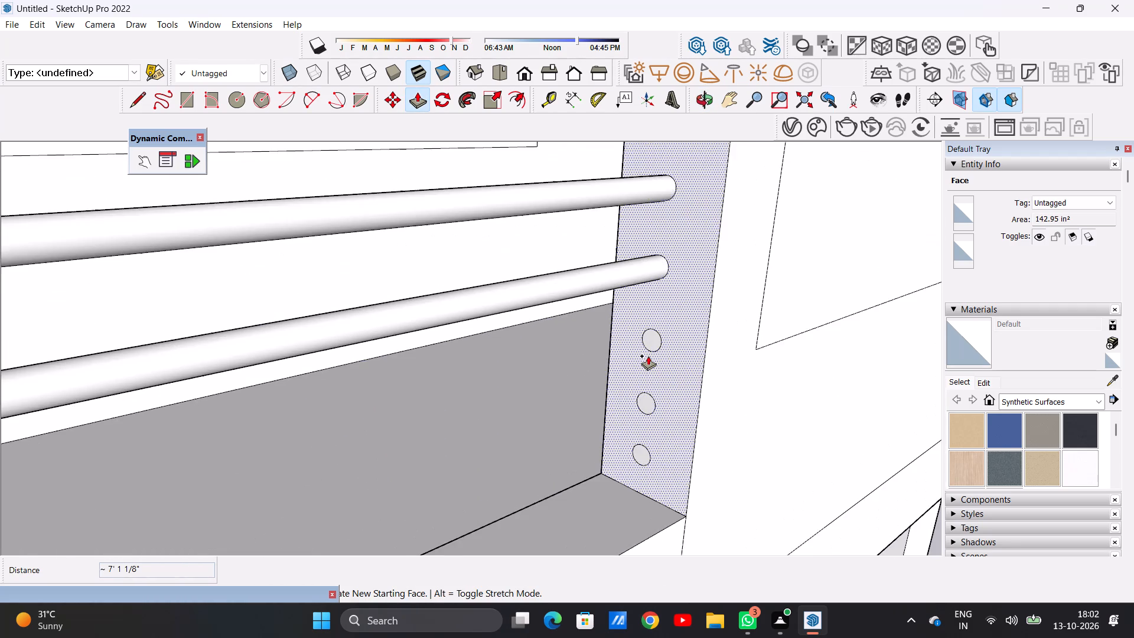
pyautogui.scroll(-1, 648, 356)
pyautogui.scroll(1, 648, 356)
pyautogui.click(651, 330)
pyautogui.scroll(-11, 448, 454)
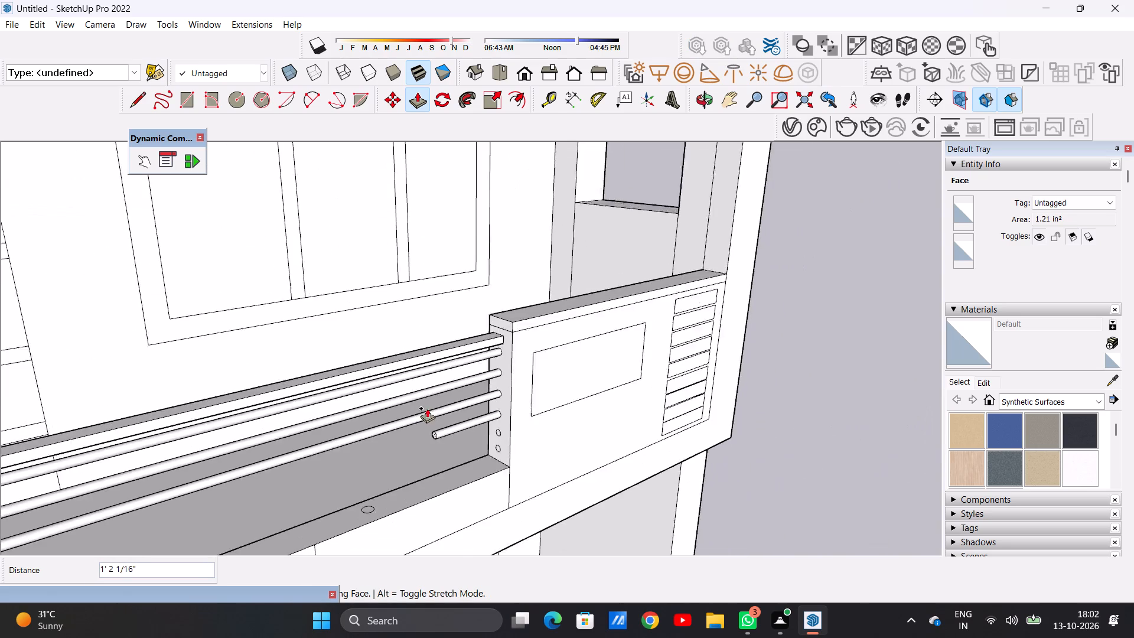
pyautogui.scroll(-3, 427, 408)
pyautogui.moveTo(330, 460); pyautogui.dragTo(153, 457, button='middle')
pyautogui.scroll(8, 171, 424)
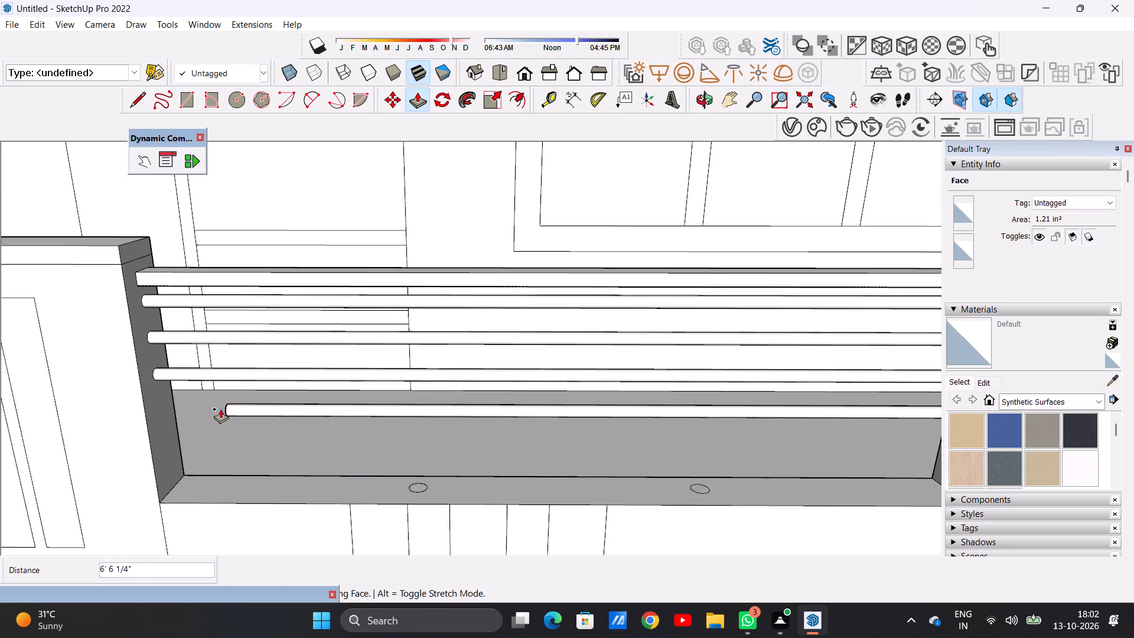
pyautogui.scroll(5, 220, 409)
pyautogui.click(139, 388)
# Extrude the lowest circle just above the ledge about 7' 1 1/8" across to the opposite parapet's end face.
pyautogui.scroll(-4, 163, 392)
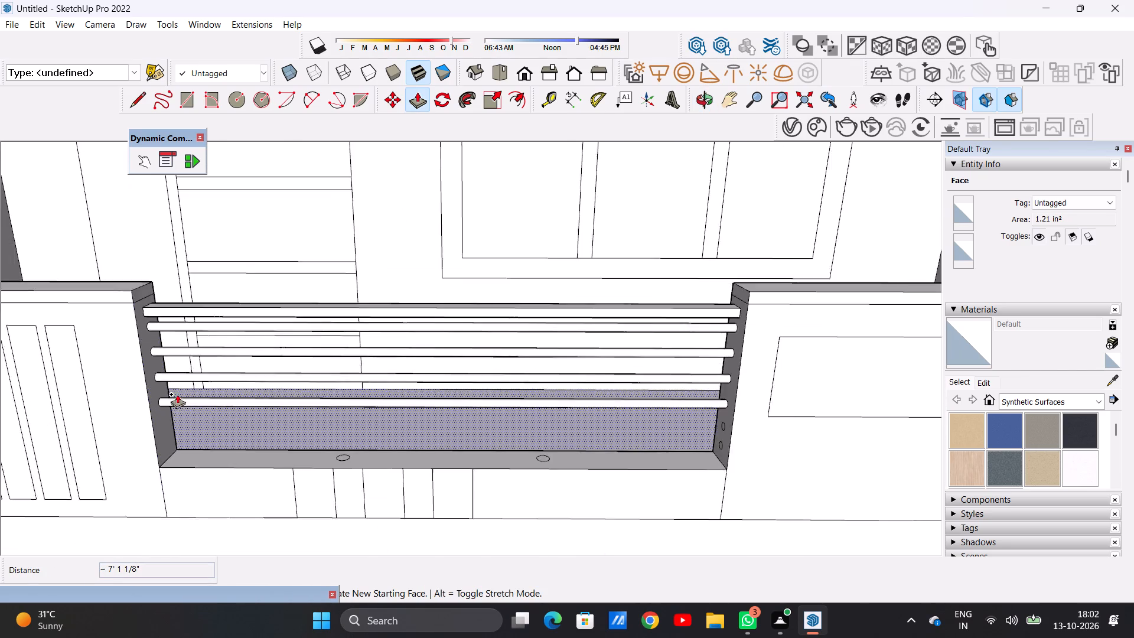
pyautogui.scroll(-6, 177, 394)
pyautogui.moveTo(422, 454); pyautogui.dragTo(603, 452, button='middle')
pyautogui.scroll(4, 542, 398)
pyautogui.scroll(-1, 542, 398)
pyautogui.scroll(4, 542, 398)
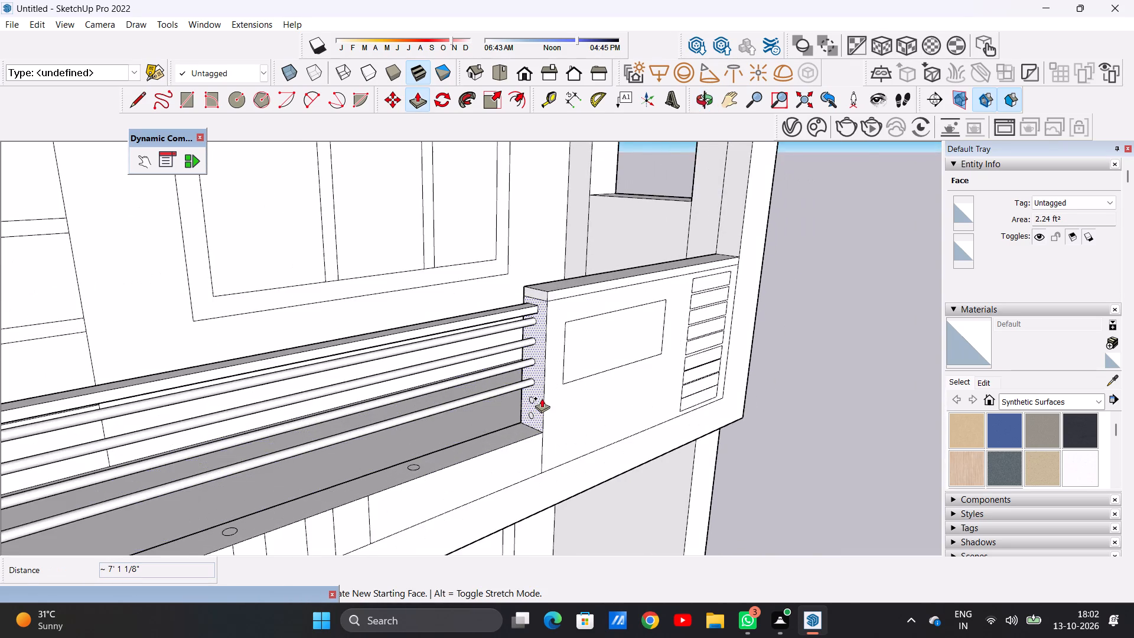
pyautogui.scroll(17, 542, 398)
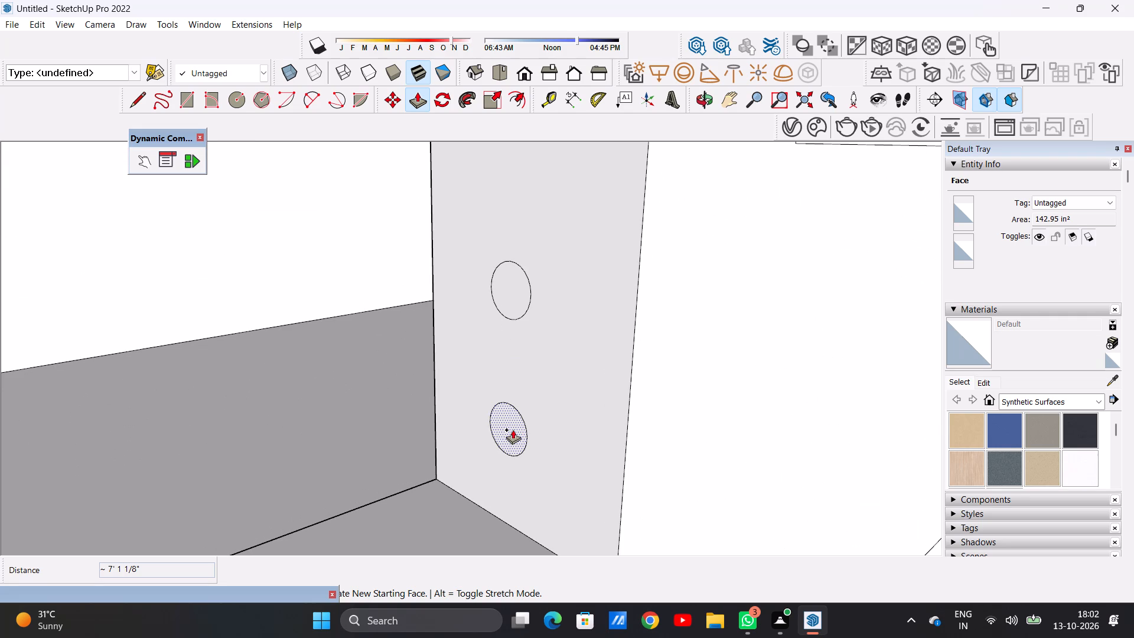
pyautogui.click(513, 429)
pyautogui.scroll(-19, 317, 451)
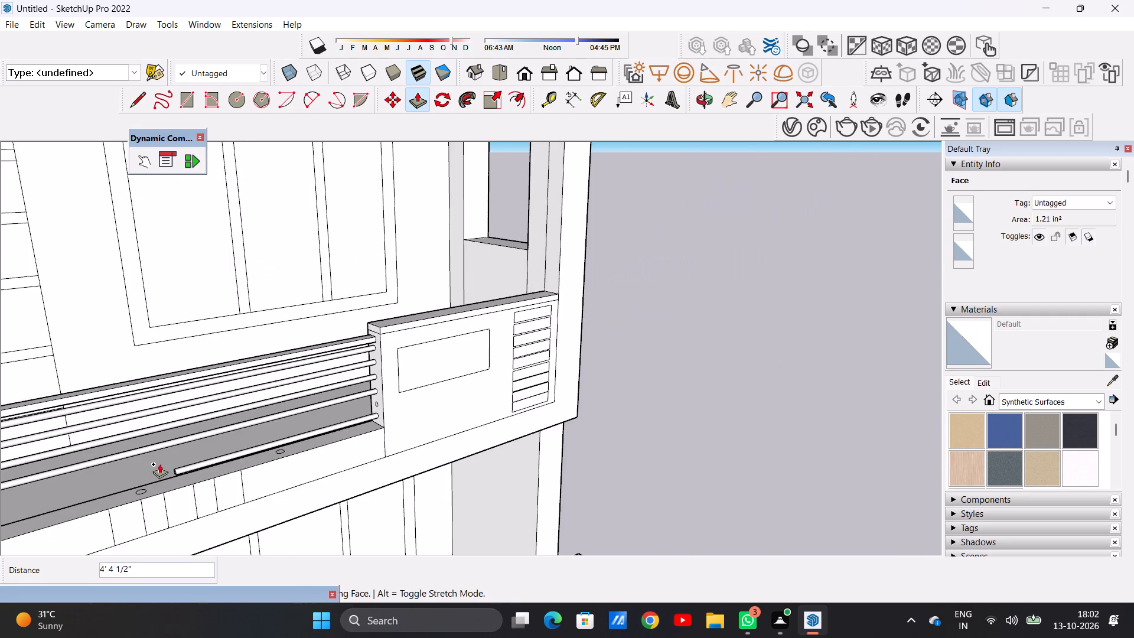
pyautogui.moveTo(159, 464); pyautogui.dragTo(0, 464, button='middle')
pyautogui.scroll(-7, 52, 431)
pyautogui.scroll(13, 81, 417)
pyautogui.scroll(-1, 67, 411)
pyautogui.scroll(2, 67, 411)
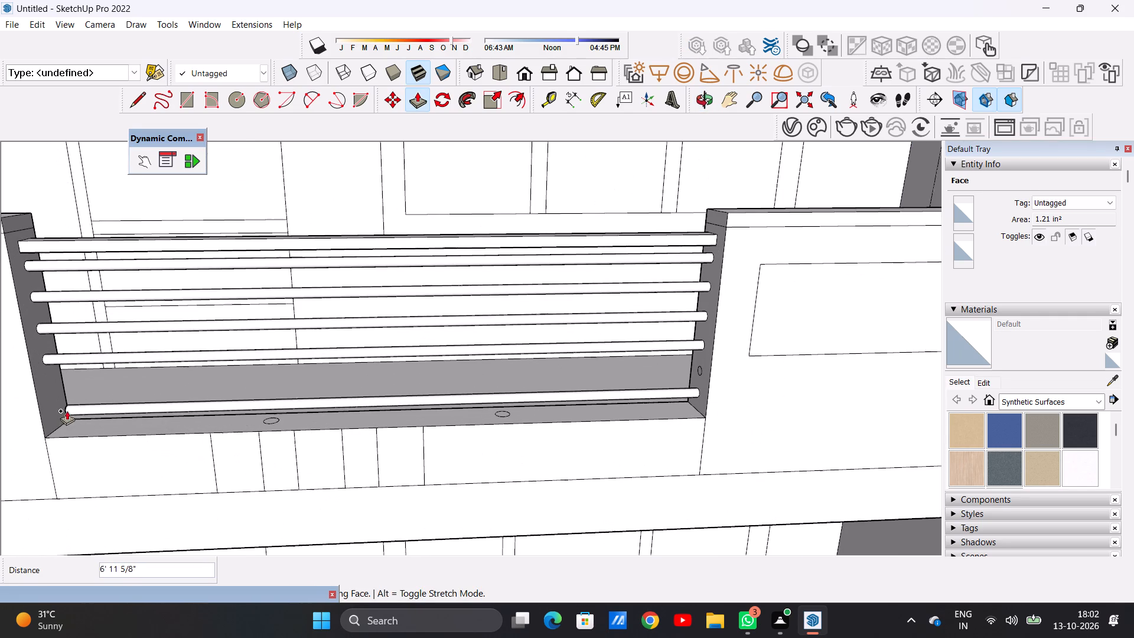
pyautogui.click(51, 388)
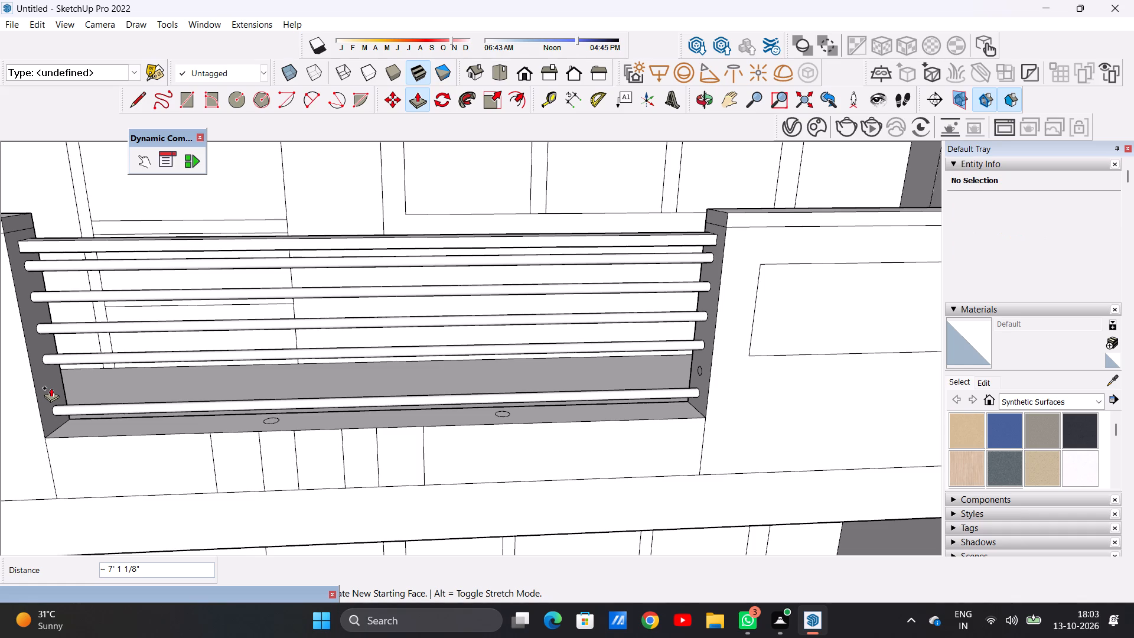
# Extrude the remaining circle, second from the bottom, about 7' 1 1/8" across to the opposite parapet's end face.
pyautogui.scroll(-1, 51, 388)
pyautogui.moveTo(178, 373); pyautogui.dragTo(449, 327, button='middle')
pyautogui.scroll(2, 575, 363)
pyautogui.scroll(-1, 568, 360)
pyautogui.scroll(16, 565, 359)
pyautogui.click(552, 340)
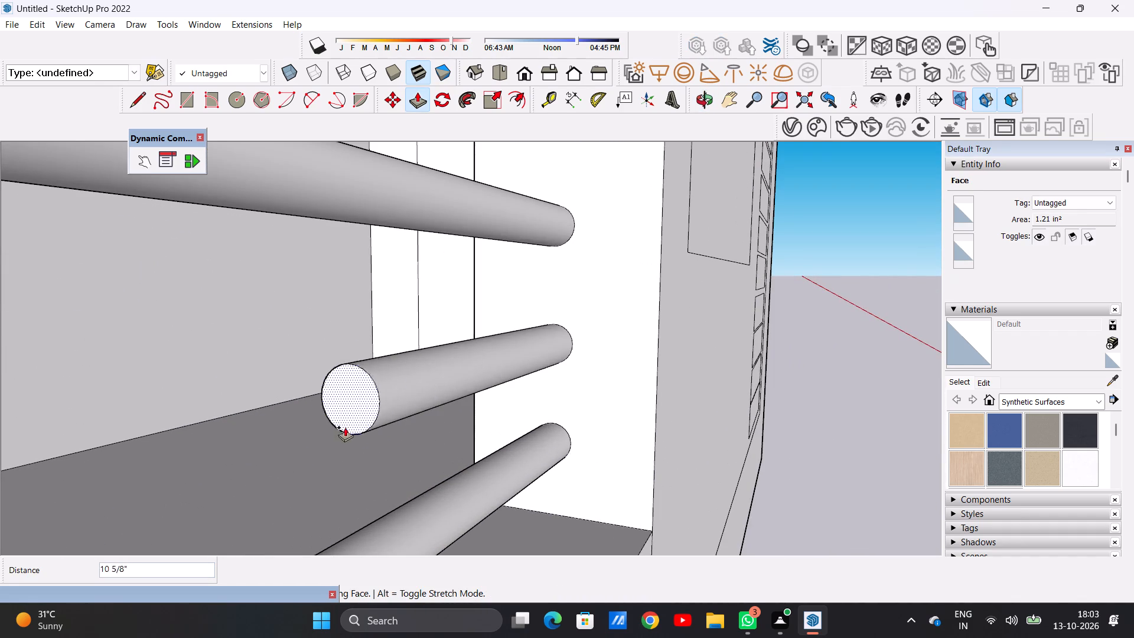
pyautogui.scroll(-16, 385, 411)
pyautogui.moveTo(215, 445); pyautogui.dragTo(66, 458, button='middle')
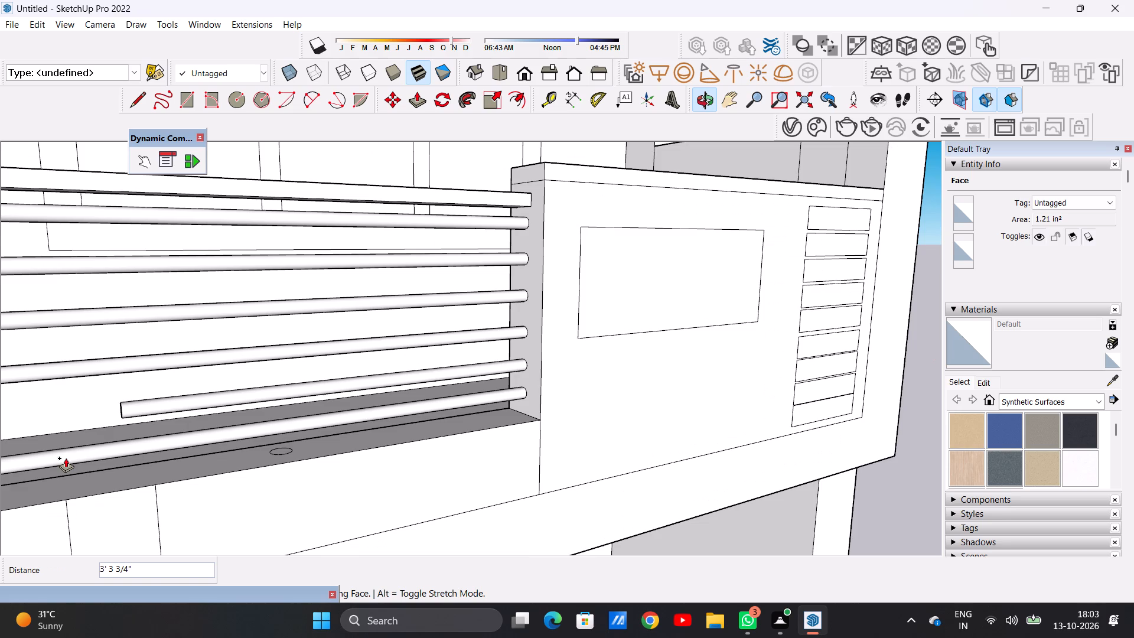
pyautogui.scroll(-11, 128, 391)
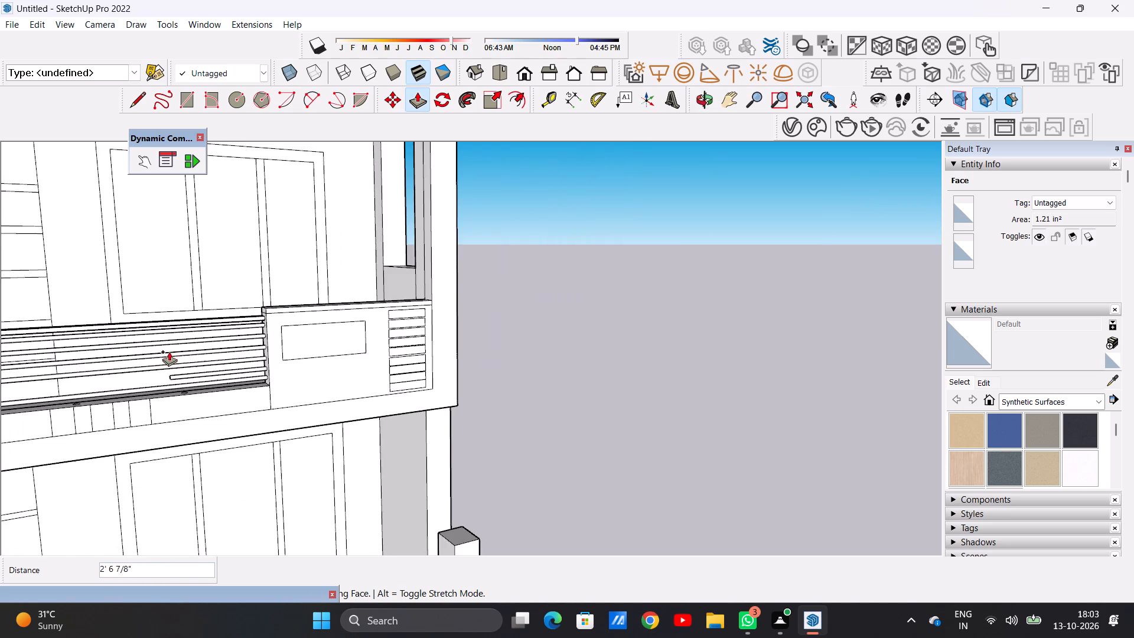
pyautogui.moveTo(174, 356); pyautogui.dragTo(82, 367, button='middle')
pyautogui.scroll(-4, 88, 369)
pyautogui.scroll(13, 69, 364)
pyautogui.scroll(-1, 76, 366)
pyautogui.scroll(4, 76, 366)
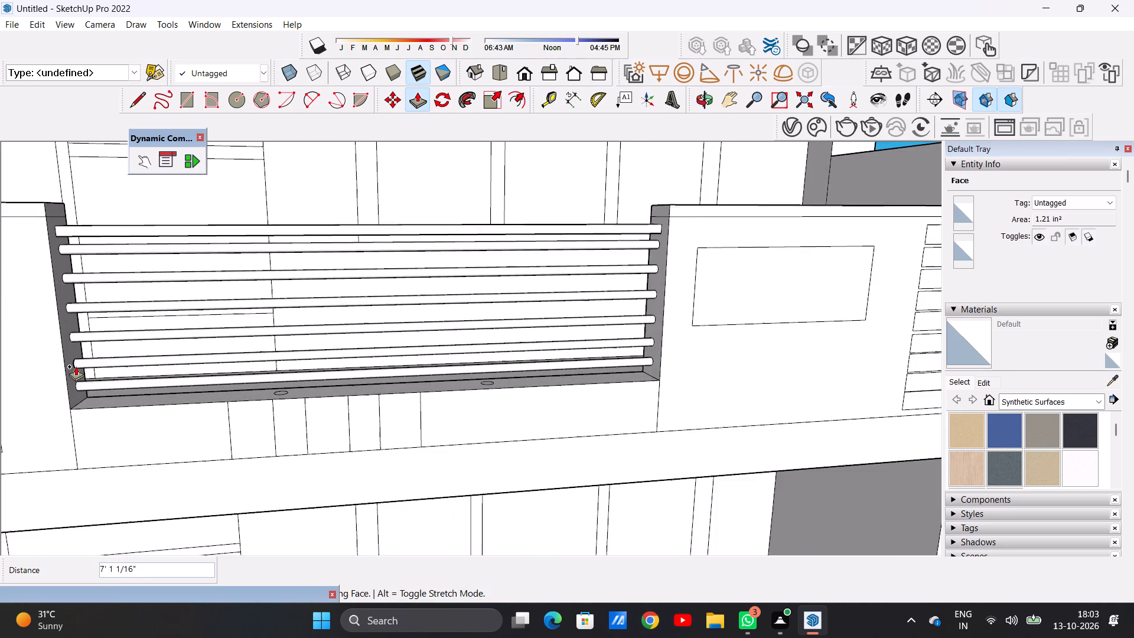
pyautogui.scroll(5, 76, 366)
pyautogui.click(64, 342)
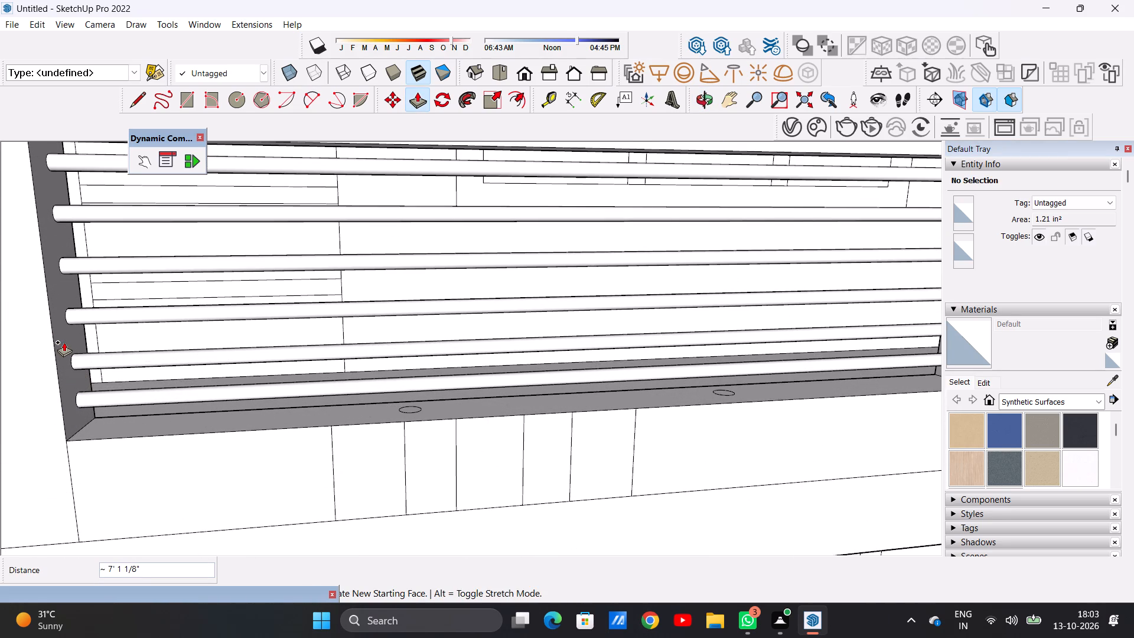
pyautogui.press('space')
# Extrude the ledge circle nearest the slatted parapet upward 1' 10 15/16" into a round post meeting the handrail's underside.
pyautogui.scroll(-11, 335, 393)
pyautogui.moveTo(382, 381); pyautogui.dragTo(354, 438, button='middle')
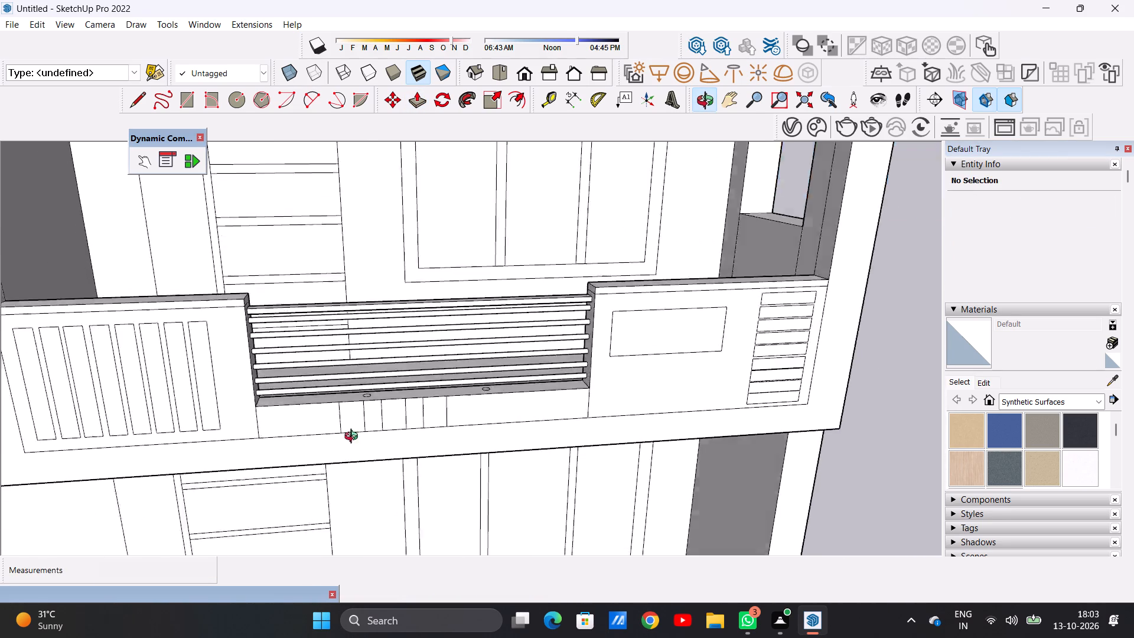
pyautogui.moveTo(354, 438); pyautogui.dragTo(341, 490, button='middle')
pyautogui.scroll(10, 369, 385)
pyautogui.scroll(-1, 364, 383)
pyautogui.scroll(10, 364, 383)
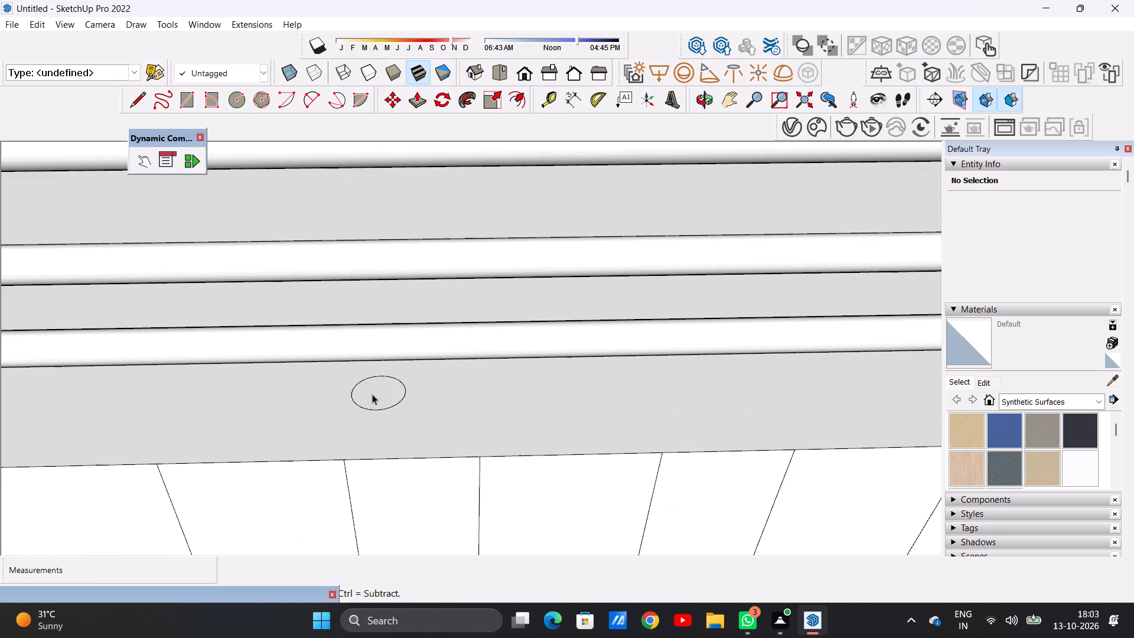
pyautogui.press('p')
pyautogui.click(383, 380)
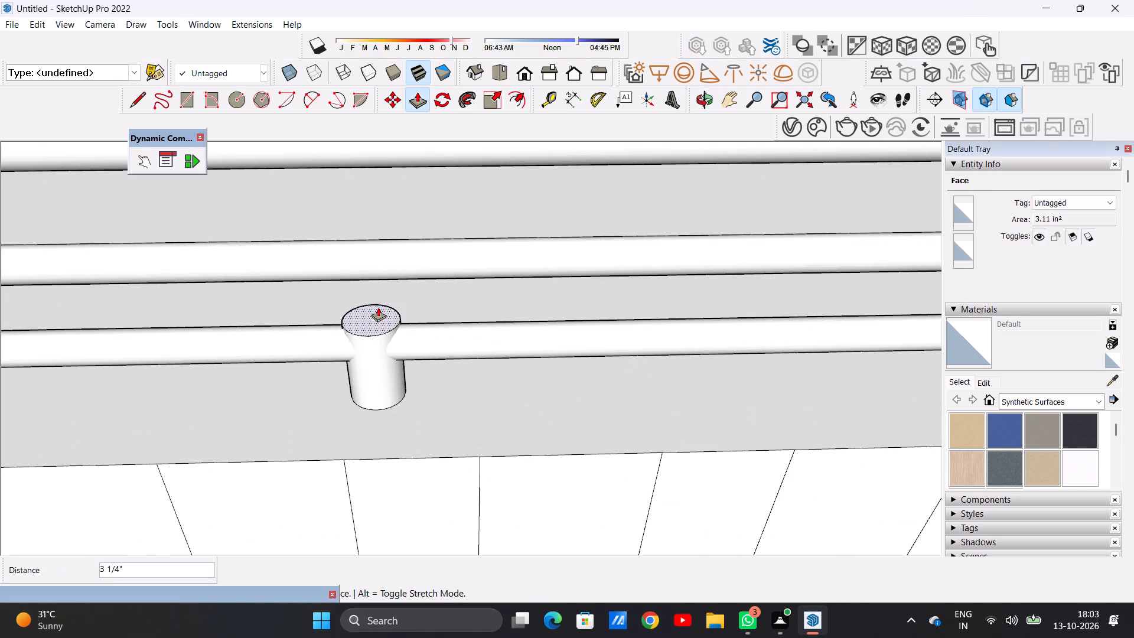
pyautogui.scroll(-9, 373, 276)
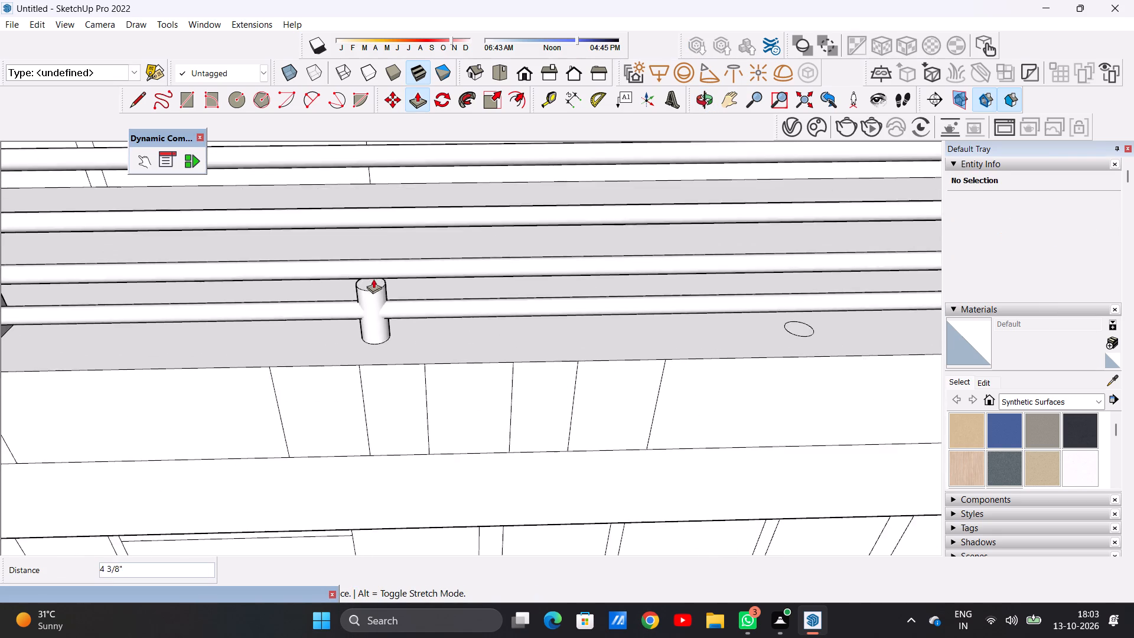
pyautogui.scroll(-14, 373, 279)
pyautogui.scroll(6, 376, 247)
pyautogui.moveTo(376, 246); pyautogui.dragTo(366, 198, button='middle')
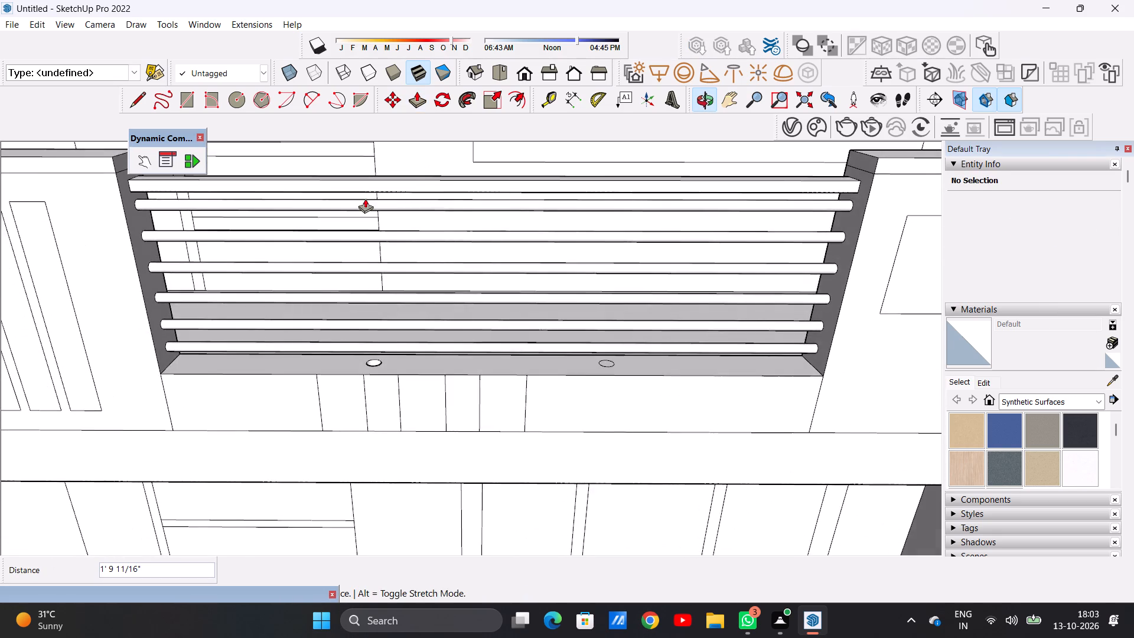
pyautogui.scroll(9, 365, 198)
pyautogui.scroll(-8, 370, 256)
pyautogui.moveTo(370, 264); pyautogui.dragTo(365, 219, button='middle')
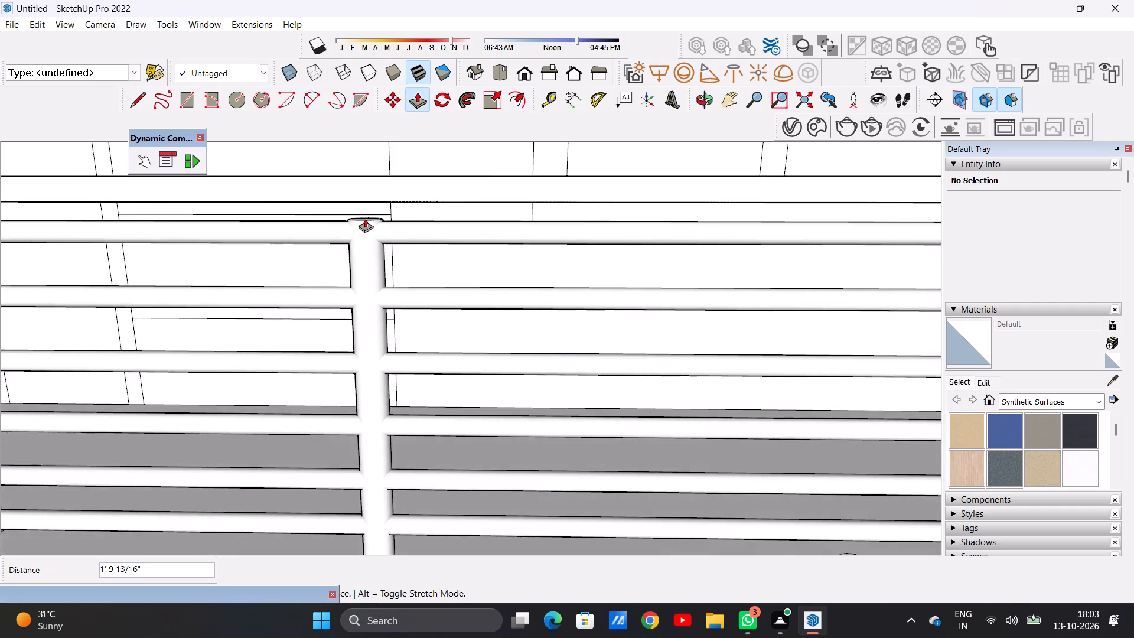
pyautogui.scroll(4, 365, 218)
pyautogui.click(382, 189)
# Extrude the other ledge circle upward about 1' 10 13/16" into a second round post reaching the handrail.
pyautogui.scroll(-2, 355, 313)
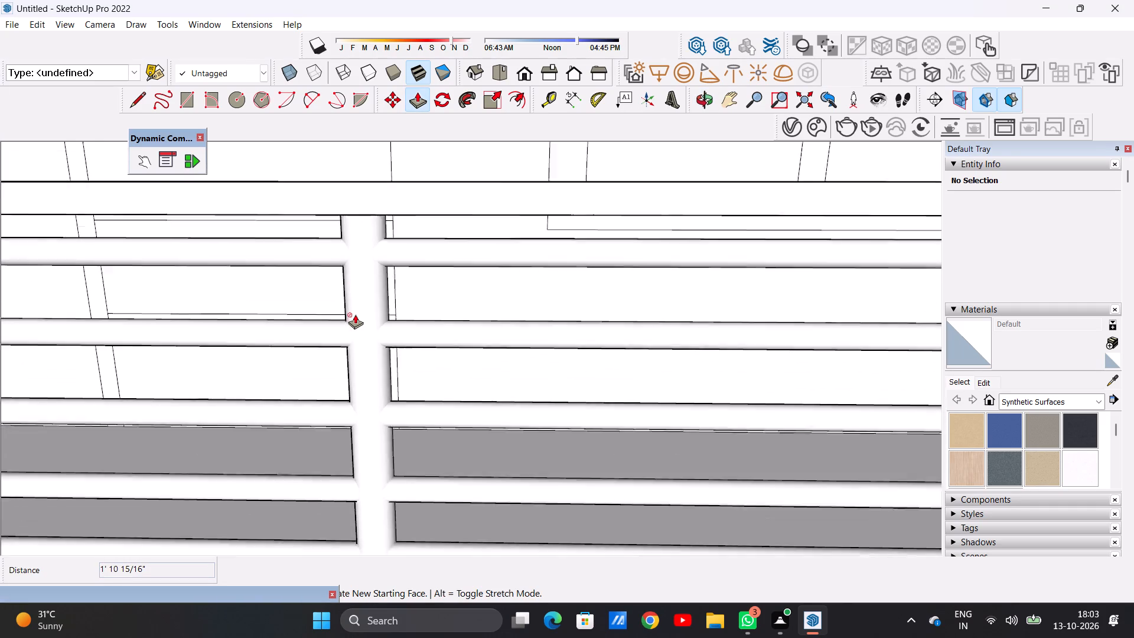
pyautogui.scroll(-13, 355, 314)
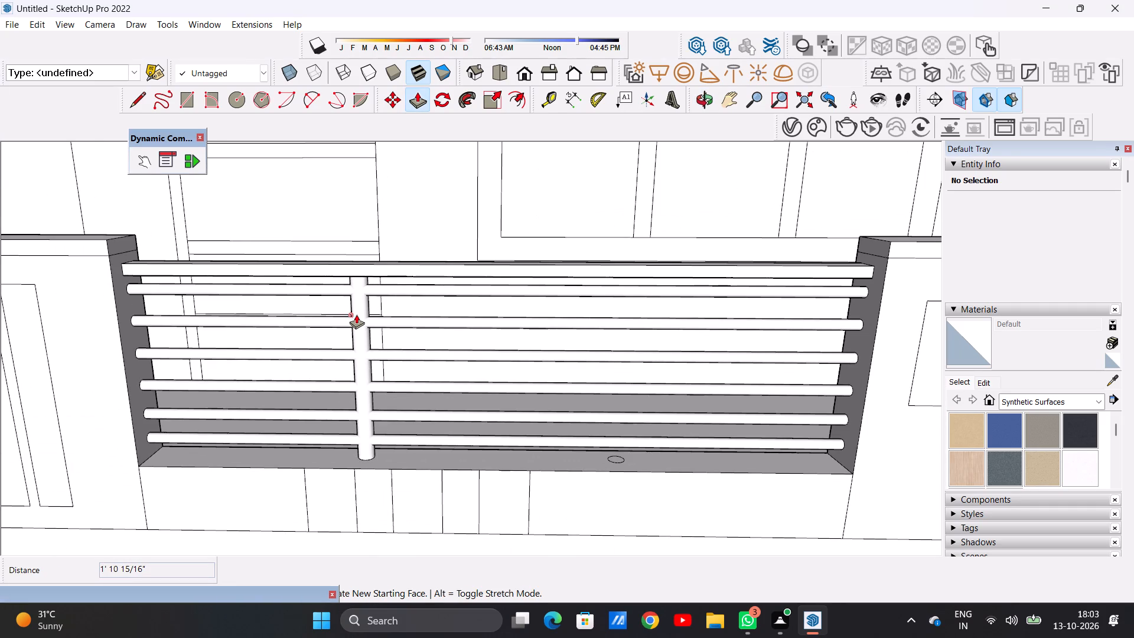
pyautogui.scroll(-20, 354, 314)
pyautogui.scroll(-4, 354, 314)
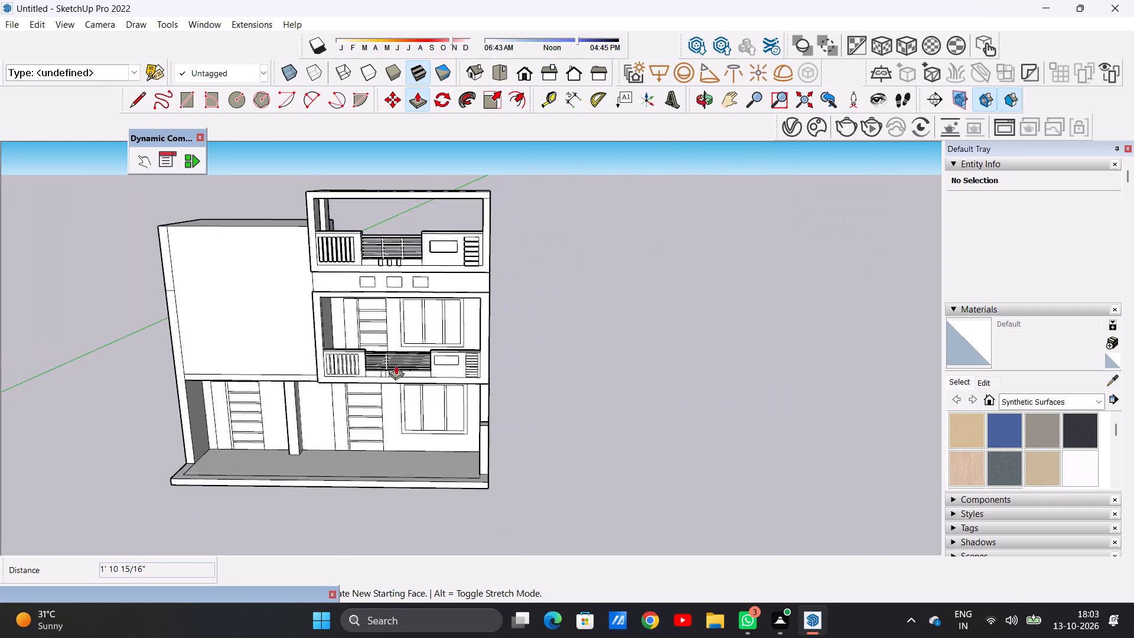
pyautogui.scroll(-1, 402, 361)
pyautogui.scroll(13, 403, 360)
pyautogui.moveTo(409, 363); pyautogui.dragTo(428, 441, button='middle')
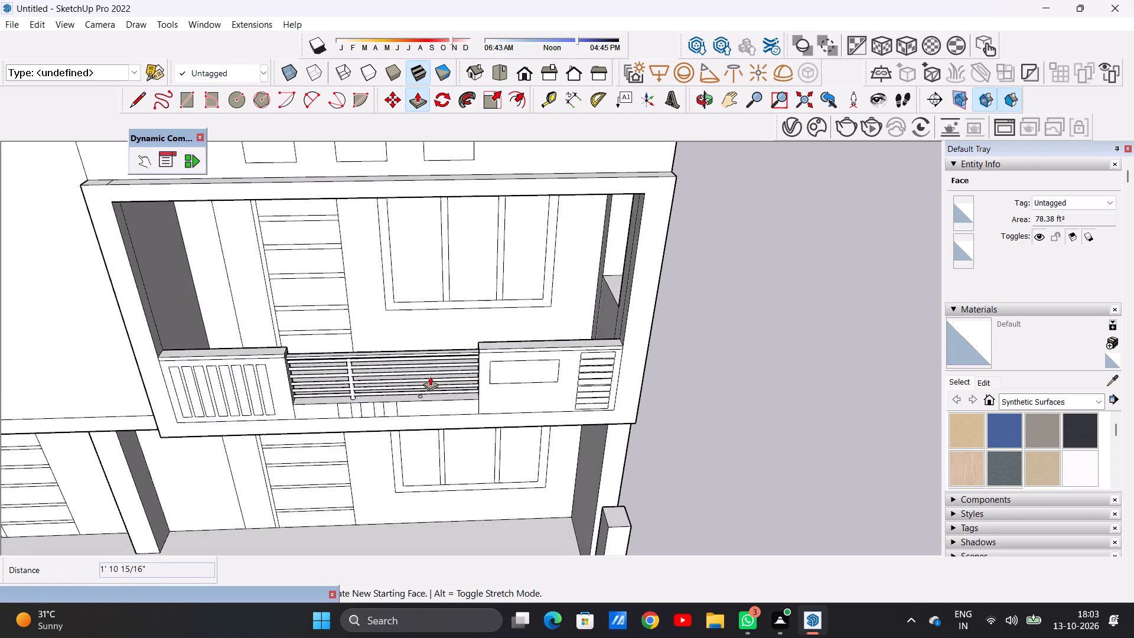
pyautogui.scroll(20, 430, 376)
pyautogui.scroll(5, 430, 376)
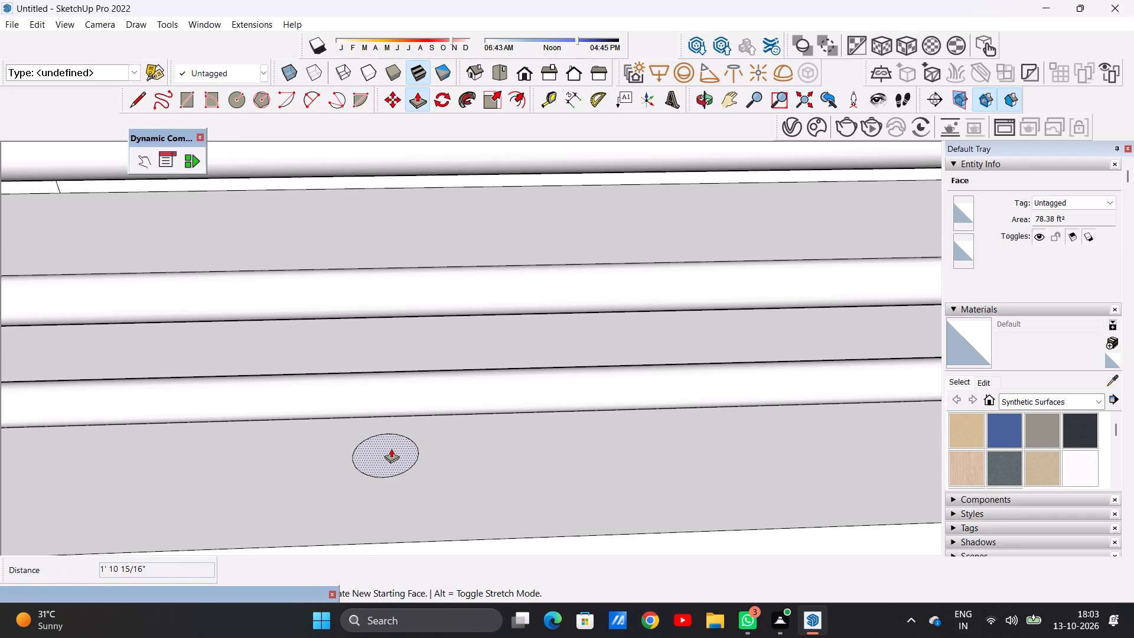
pyautogui.click(391, 448)
pyautogui.scroll(-17, 392, 352)
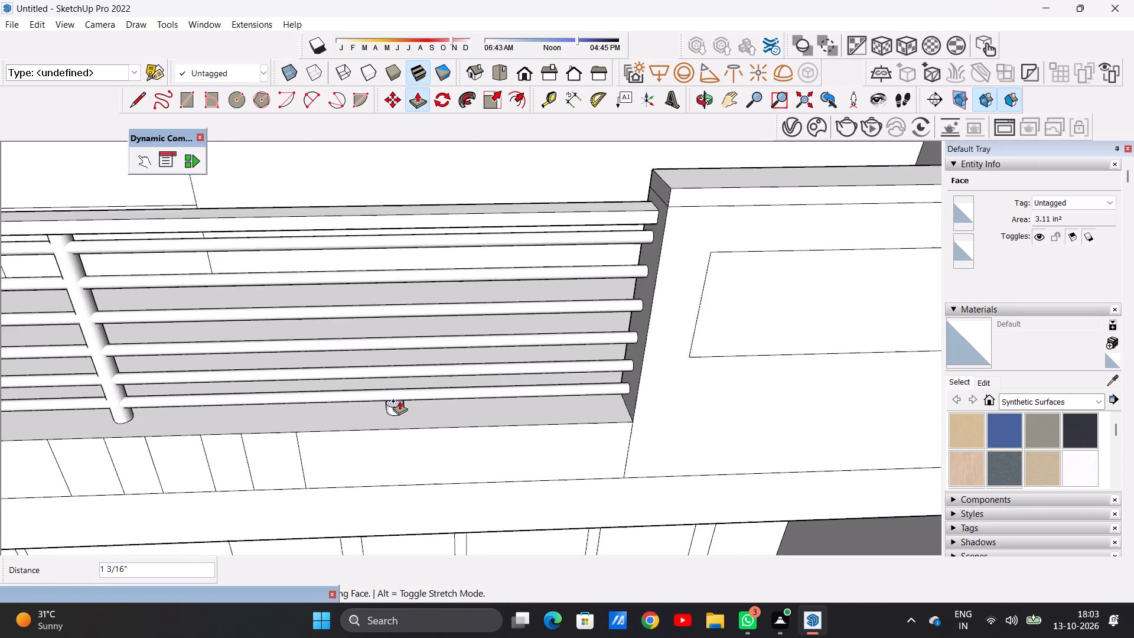
pyautogui.click(395, 258)
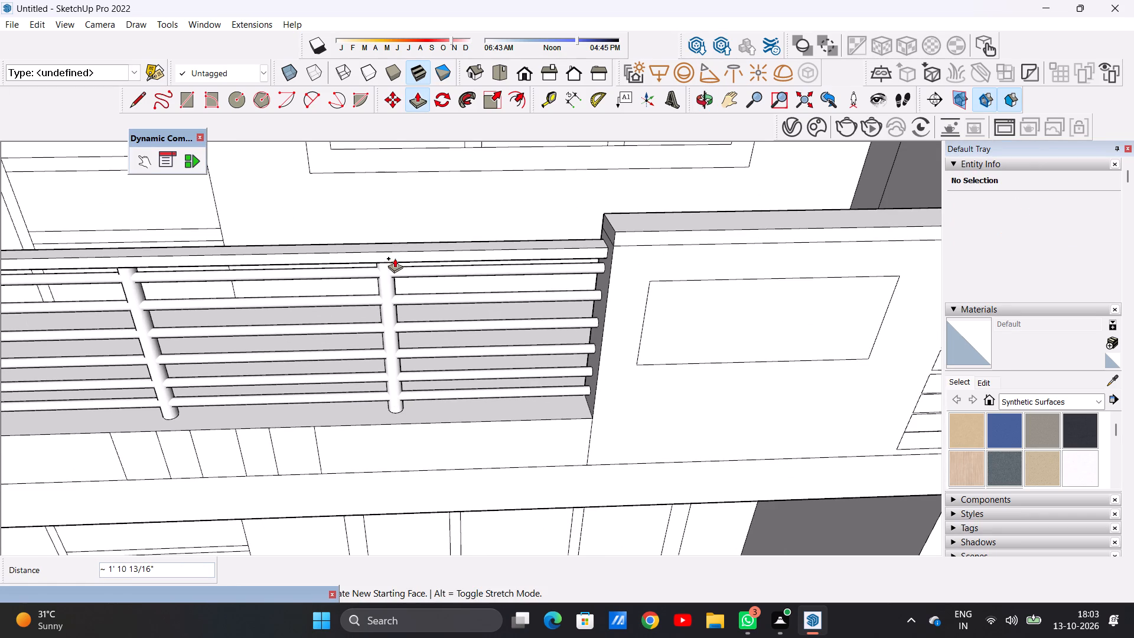
pyautogui.press('space')
# Extrude the three small rectangles on the wall face below the railing ledge outward 1 7/8" each.
pyautogui.scroll(-12, 390, 414)
pyautogui.moveTo(386, 442); pyautogui.dragTo(365, 330, button='middle')
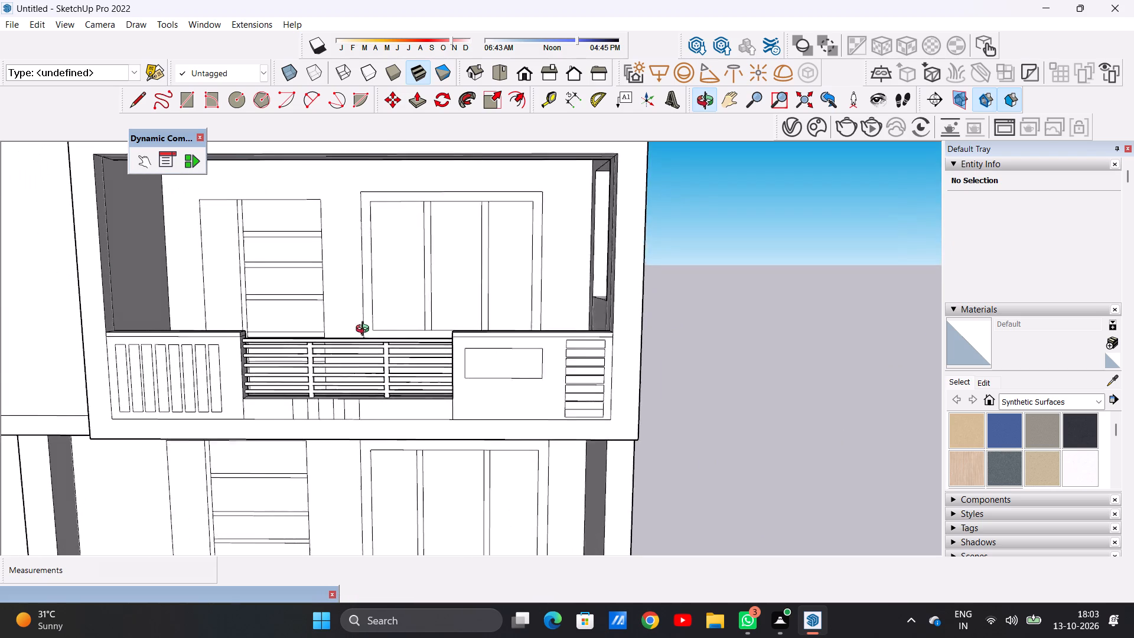
pyautogui.moveTo(365, 330); pyautogui.dragTo(357, 346, button='middle')
pyautogui.scroll(-3, 369, 432)
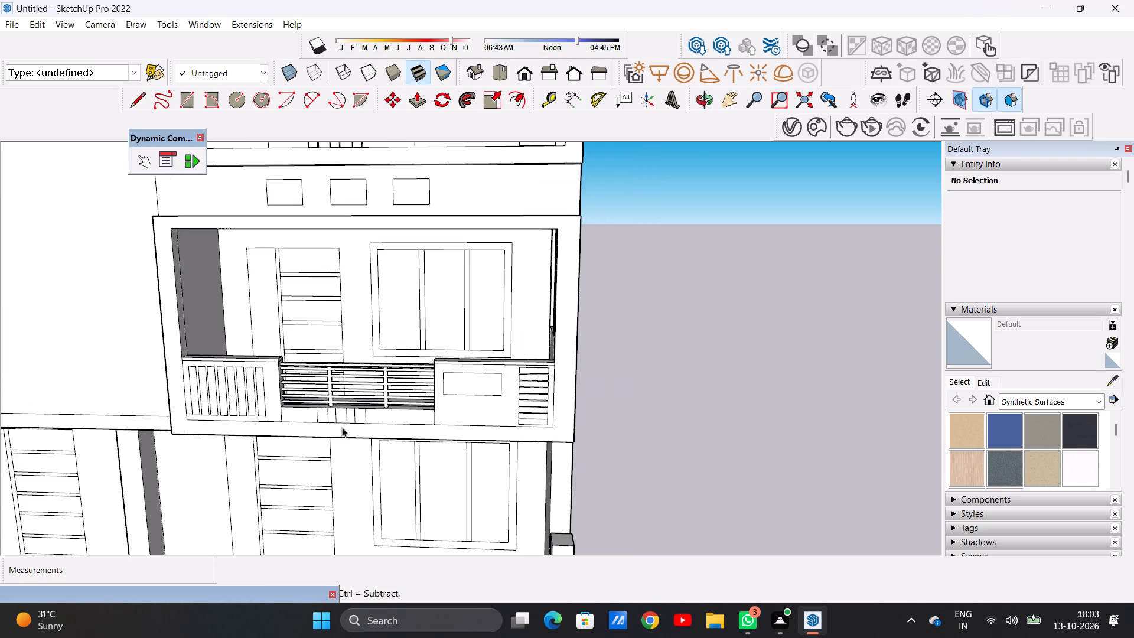
pyautogui.scroll(12, 337, 421)
pyautogui.scroll(-1, 326, 402)
pyautogui.scroll(1, 326, 402)
pyautogui.moveTo(304, 418); pyautogui.dragTo(206, 444, button='middle')
pyautogui.scroll(3, 306, 383)
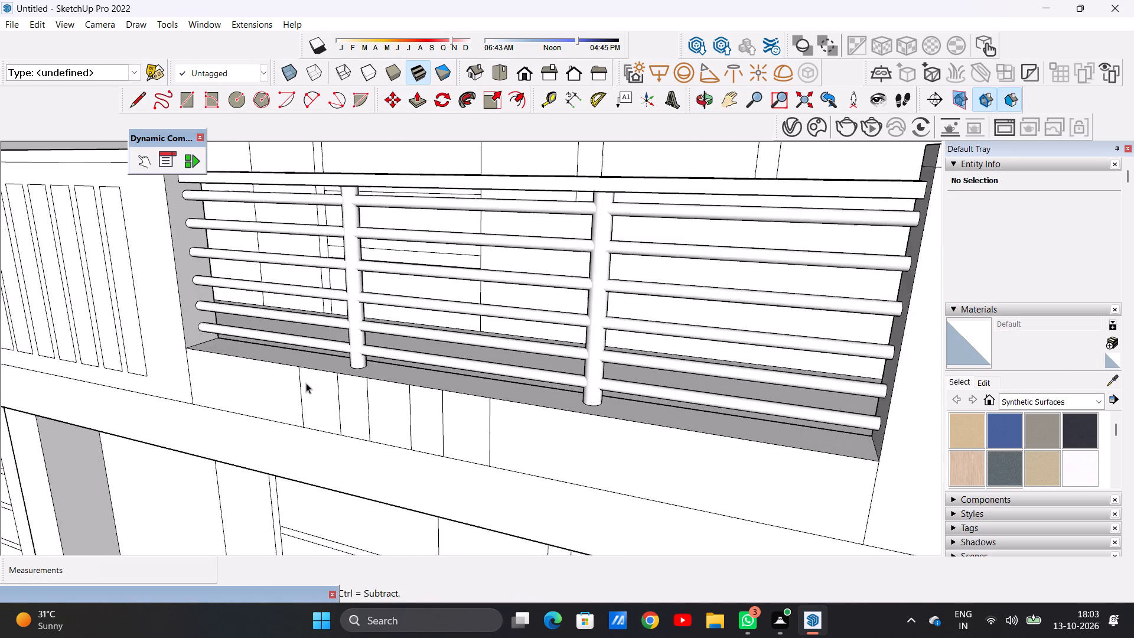
pyautogui.scroll(5, 306, 383)
pyautogui.press('p')
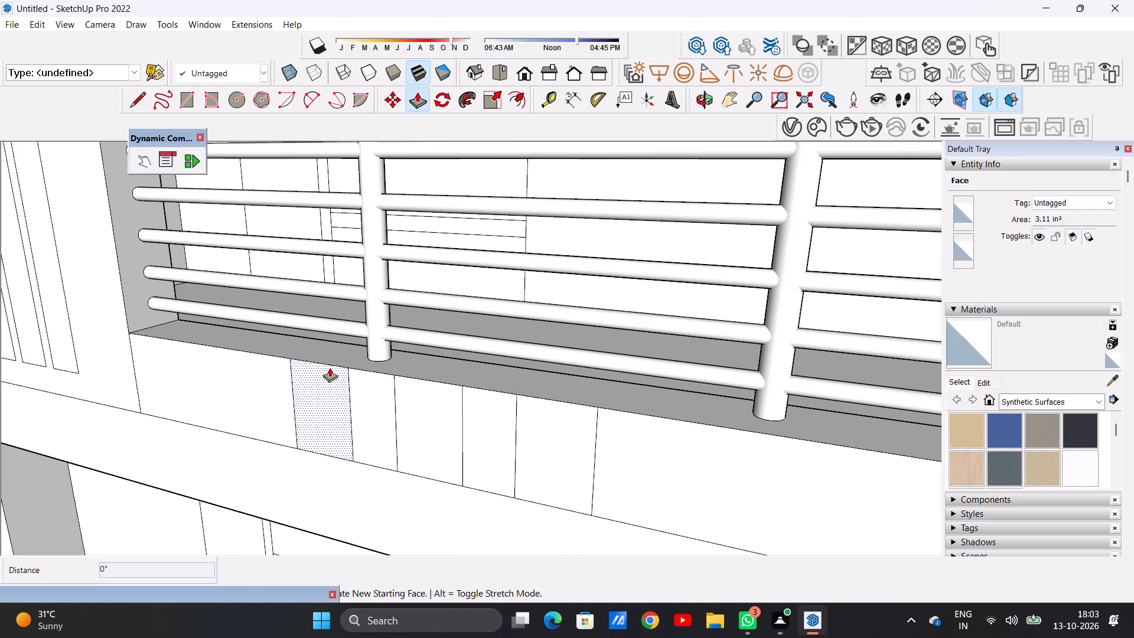
pyautogui.click(330, 367)
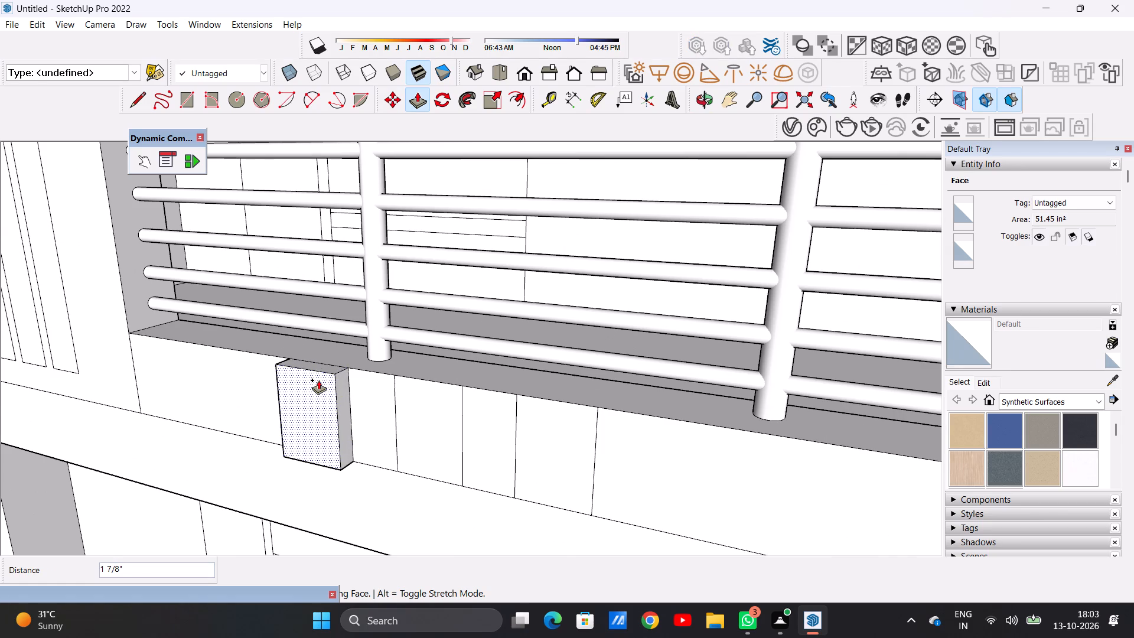
pyautogui.click(318, 380)
pyautogui.click(401, 386)
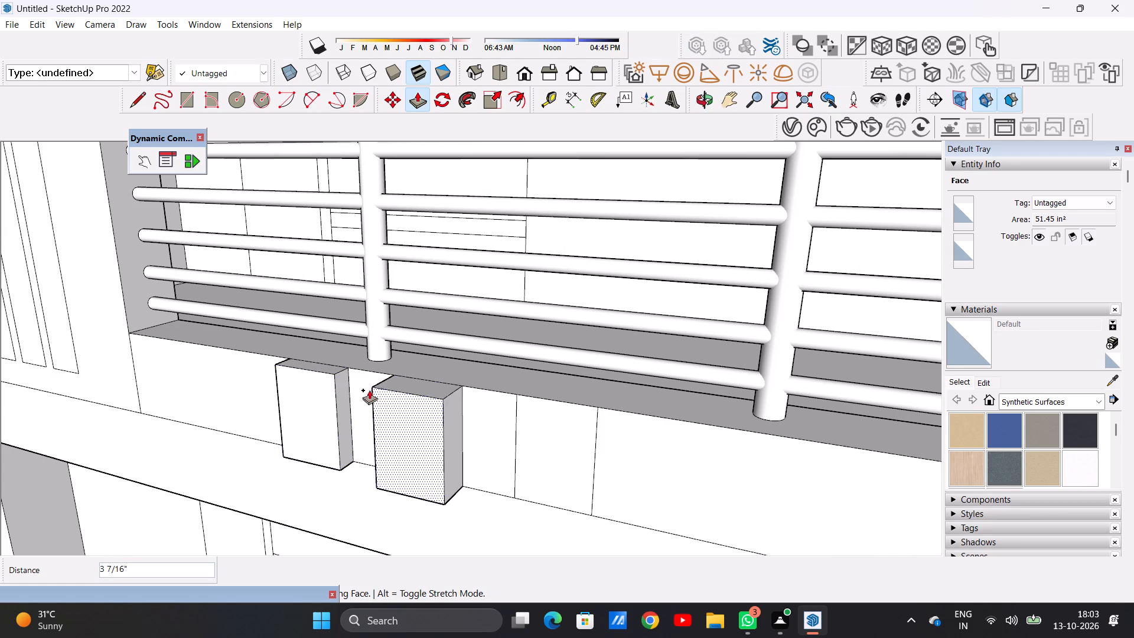
pyautogui.click(338, 377)
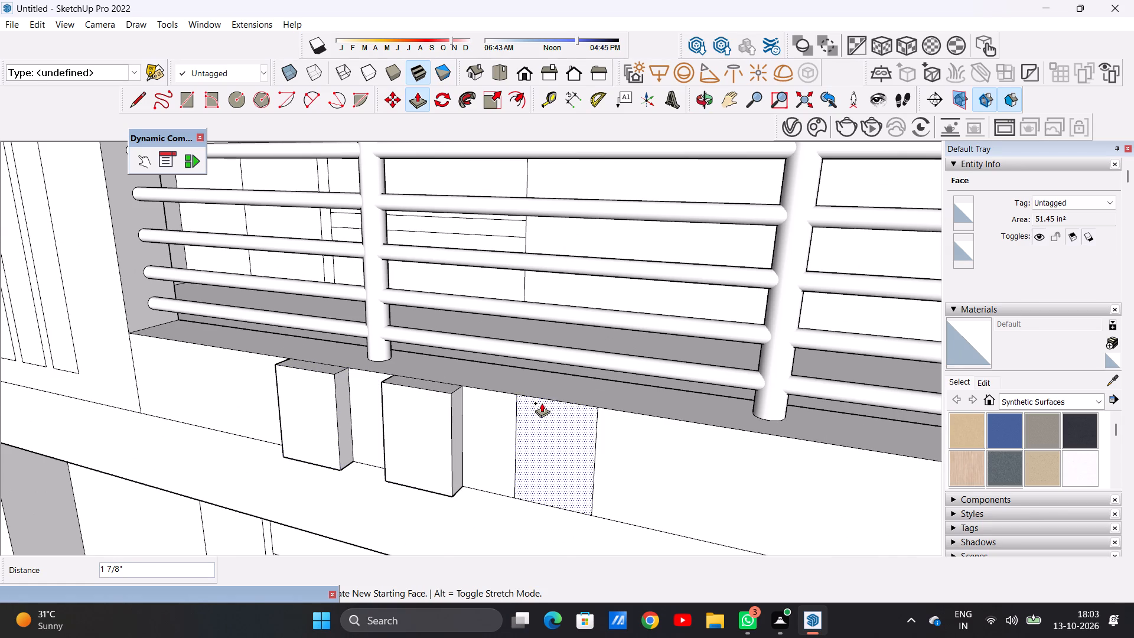
pyautogui.click(542, 403)
pyautogui.click(453, 397)
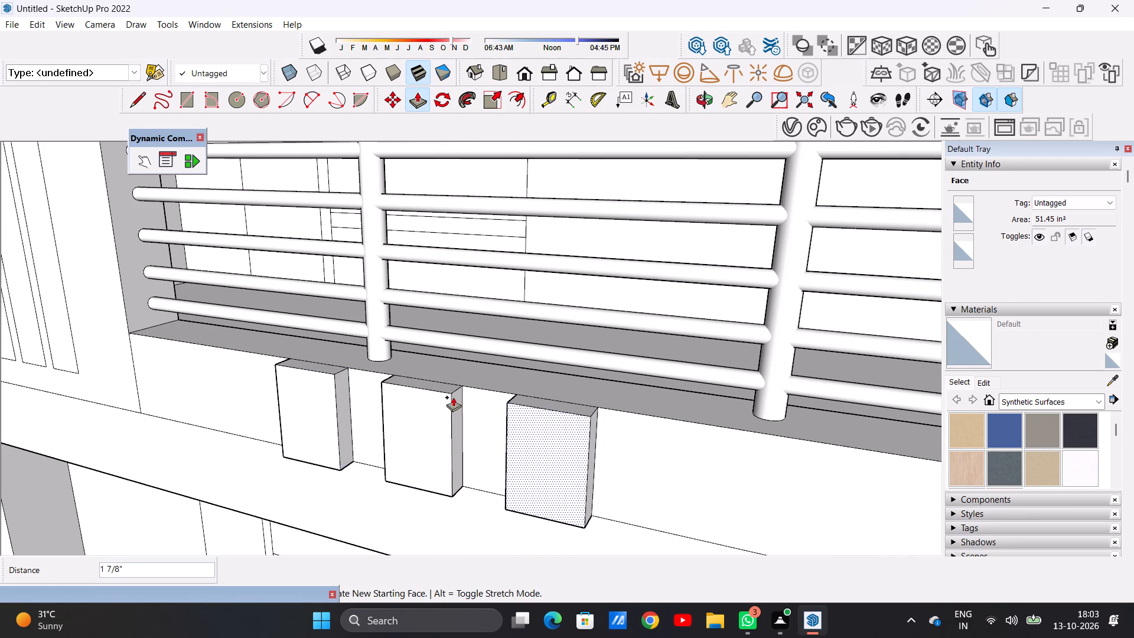
pyautogui.press('space')
# Extrude the outermost vertical strip on the slatted parapet outward 1 3/16".
pyautogui.scroll(-8, 484, 414)
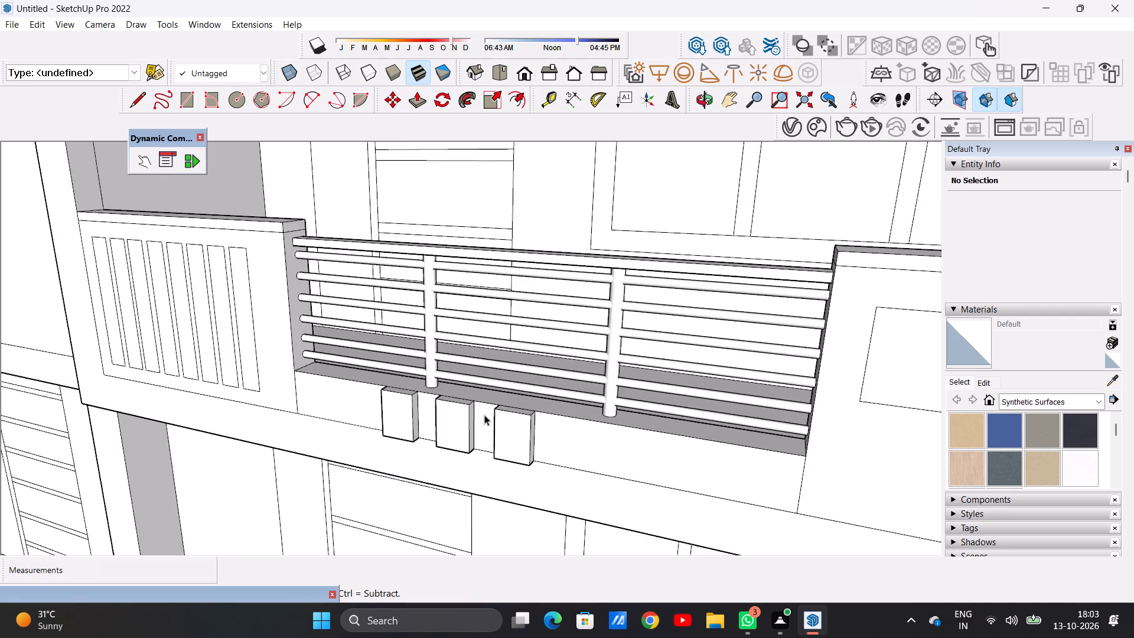
pyautogui.scroll(-20, 484, 415)
pyautogui.moveTo(543, 415); pyautogui.dragTo(527, 373, button='middle')
pyautogui.scroll(2, 457, 378)
pyautogui.scroll(-1, 454, 378)
pyautogui.scroll(20, 449, 378)
pyautogui.moveTo(456, 375); pyautogui.dragTo(442, 457, button='middle')
pyautogui.scroll(6, 424, 339)
pyautogui.press('p')
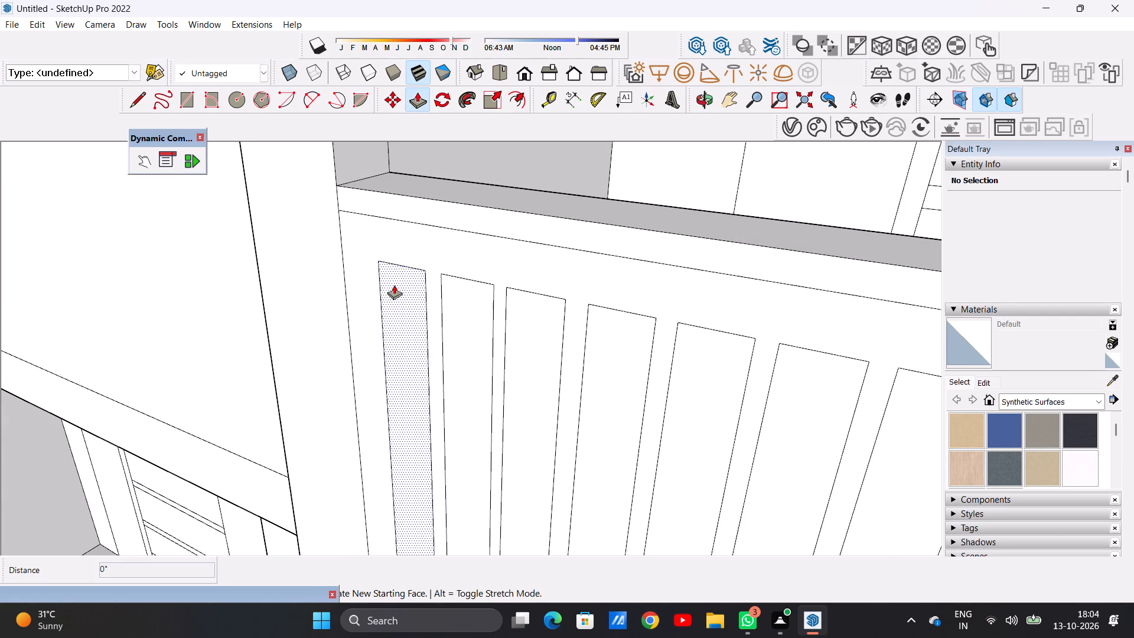
pyautogui.scroll(4, 395, 284)
pyautogui.click(395, 284)
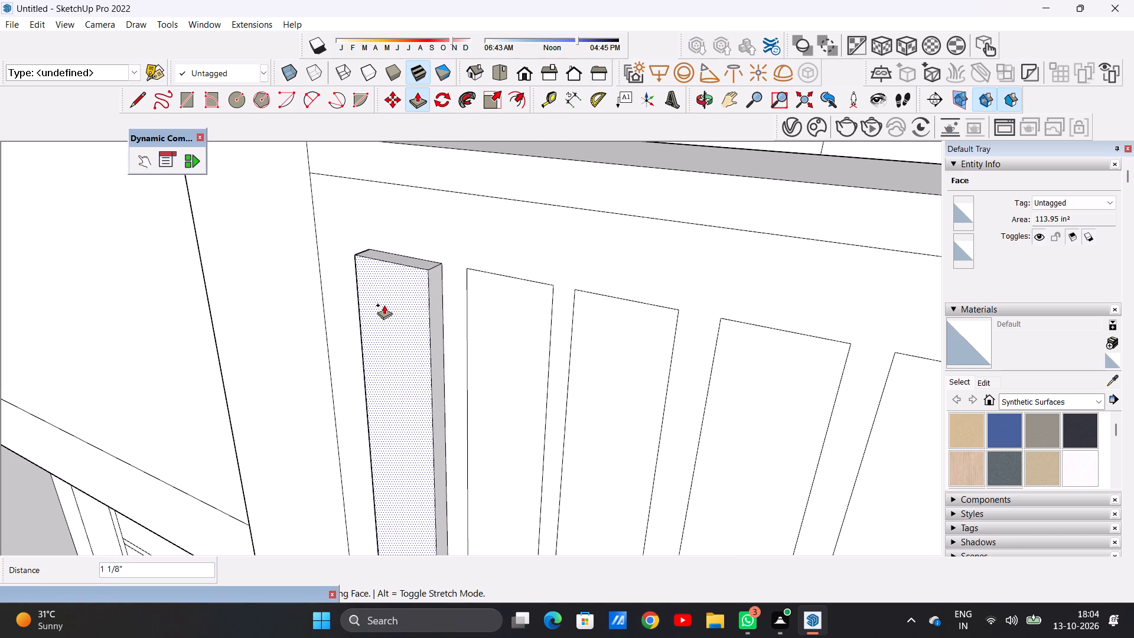
pyautogui.click(386, 305)
# Extrude the second and third vertical strips of the parapet 1 3/16", flush with the first strip.
pyautogui.scroll(-5, 431, 298)
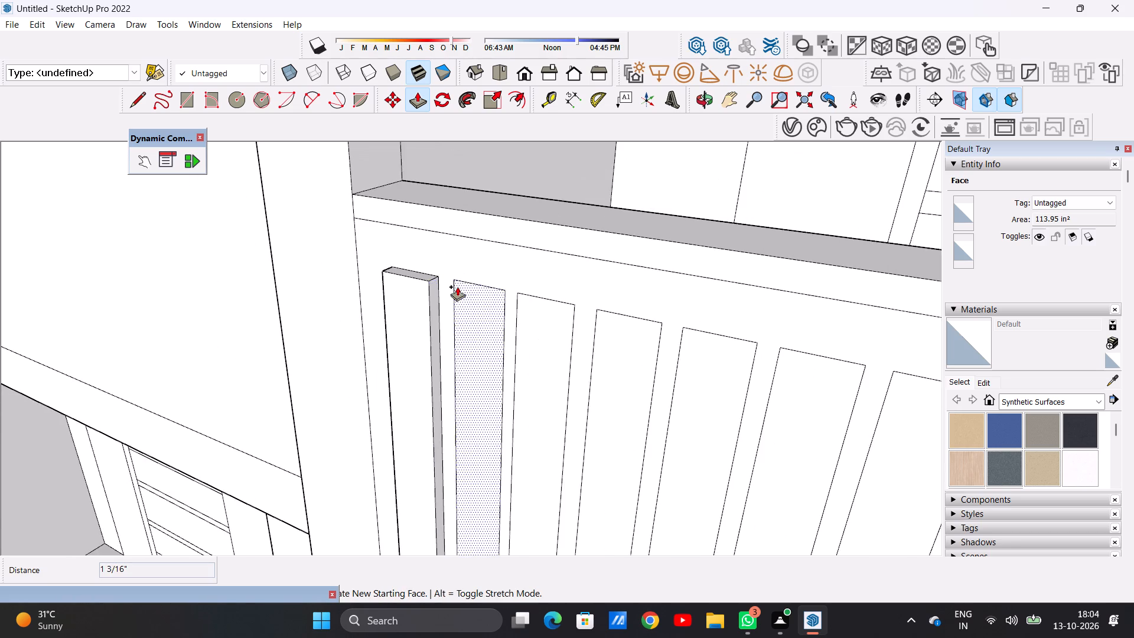
pyautogui.moveTo(463, 295); pyautogui.dragTo(572, 412, button='middle')
pyautogui.scroll(5, 525, 374)
pyautogui.click(514, 354)
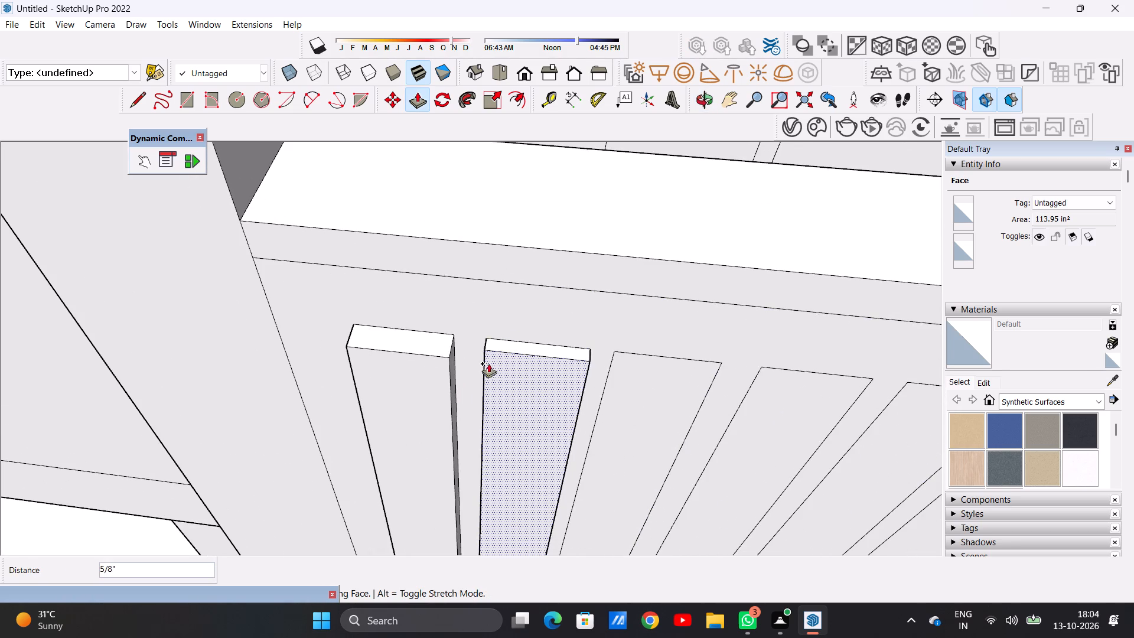
pyautogui.click(447, 362)
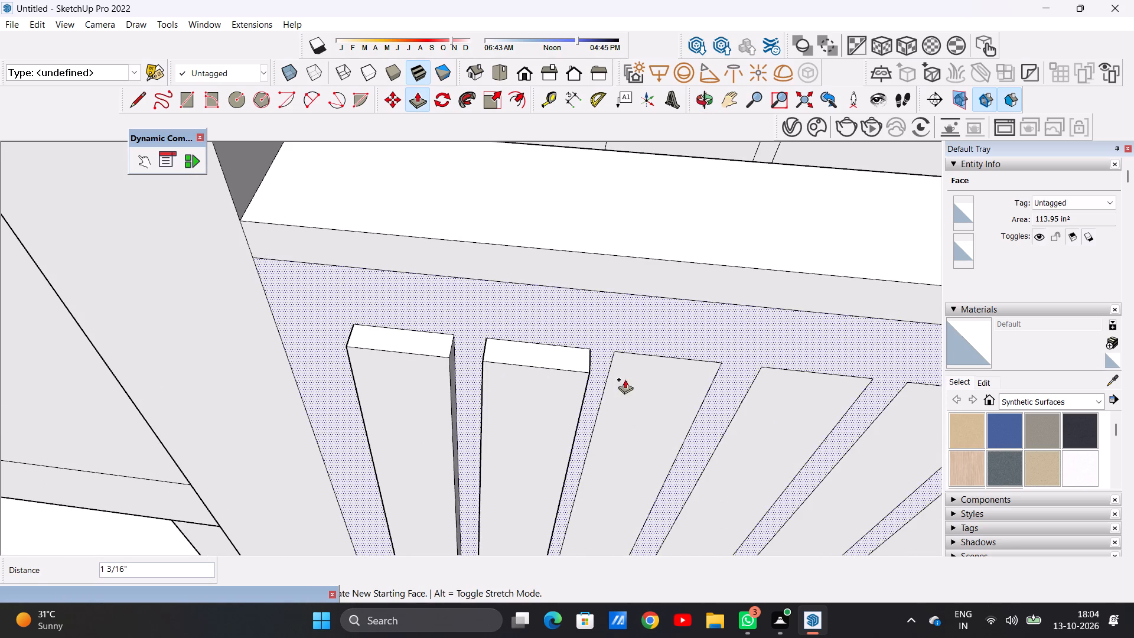
pyautogui.click(627, 361)
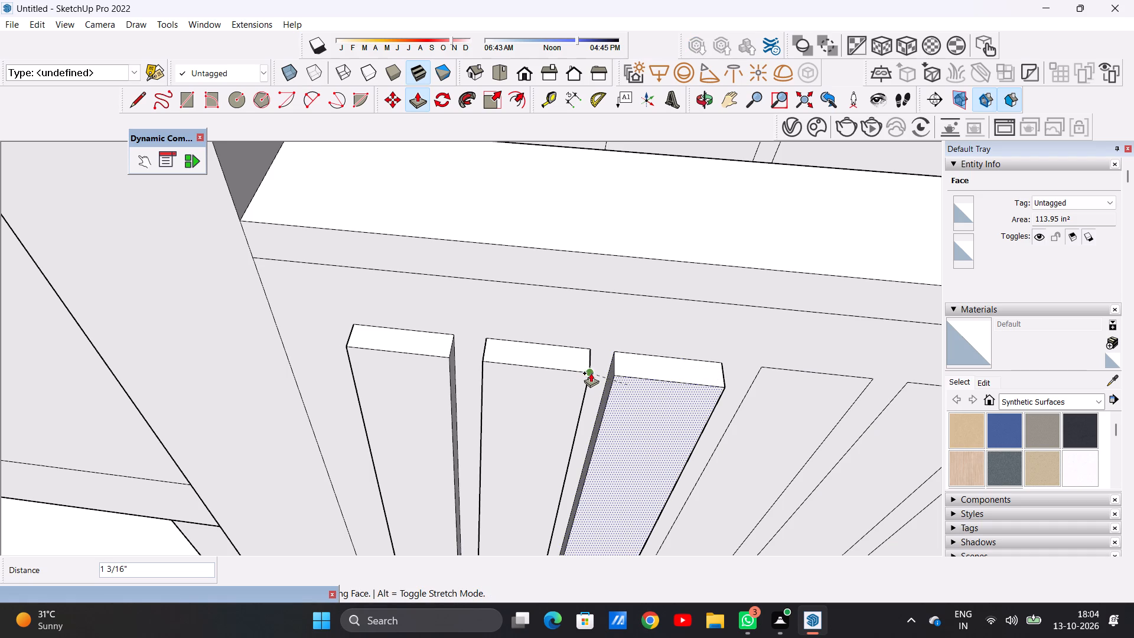
pyautogui.click(591, 373)
# Extrude the fourth and fifth vertical strips of the parapet 1 3/16", flush with the strips already raised.
pyautogui.scroll(-10, 477, 374)
pyautogui.scroll(-1, 598, 380)
pyautogui.scroll(8, 598, 380)
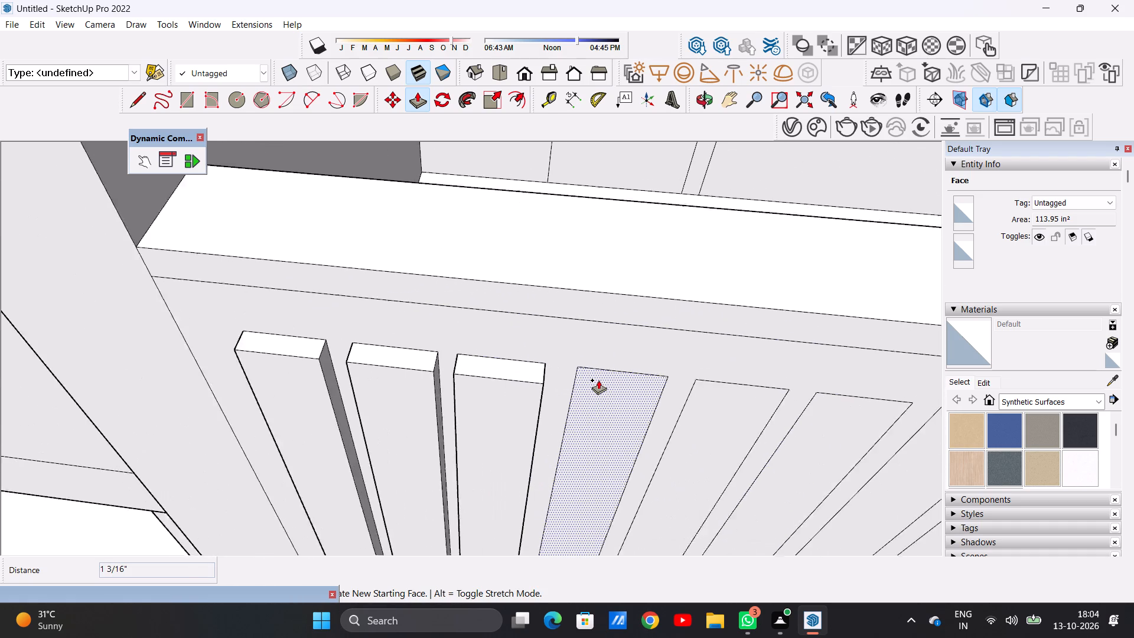
pyautogui.scroll(2, 598, 380)
pyautogui.click(598, 380)
pyautogui.click(530, 389)
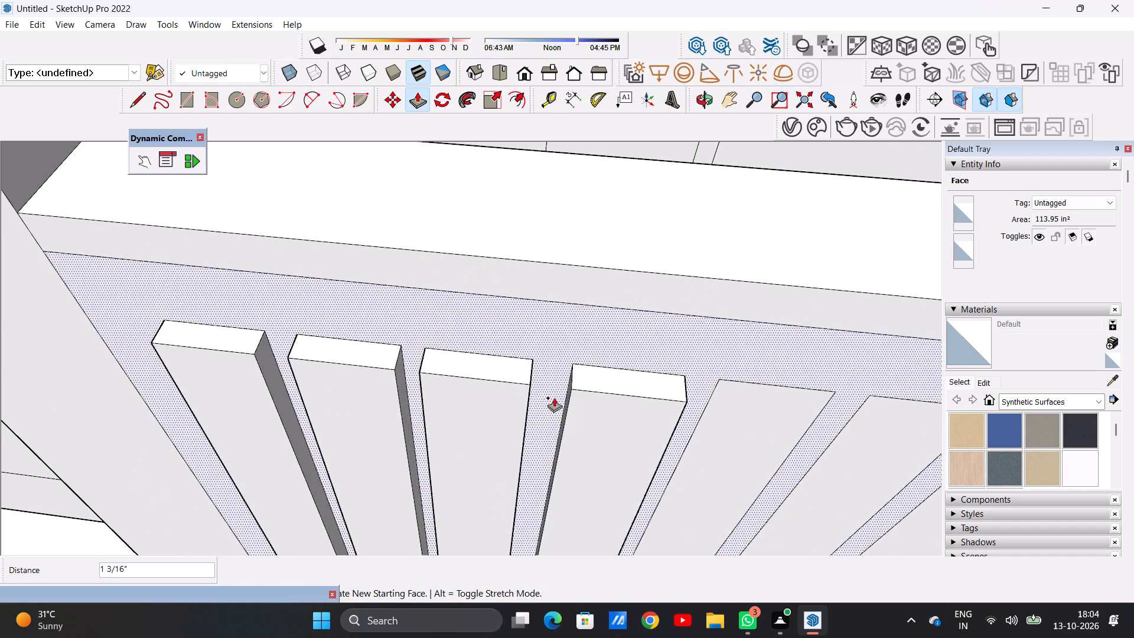
pyautogui.click(732, 386)
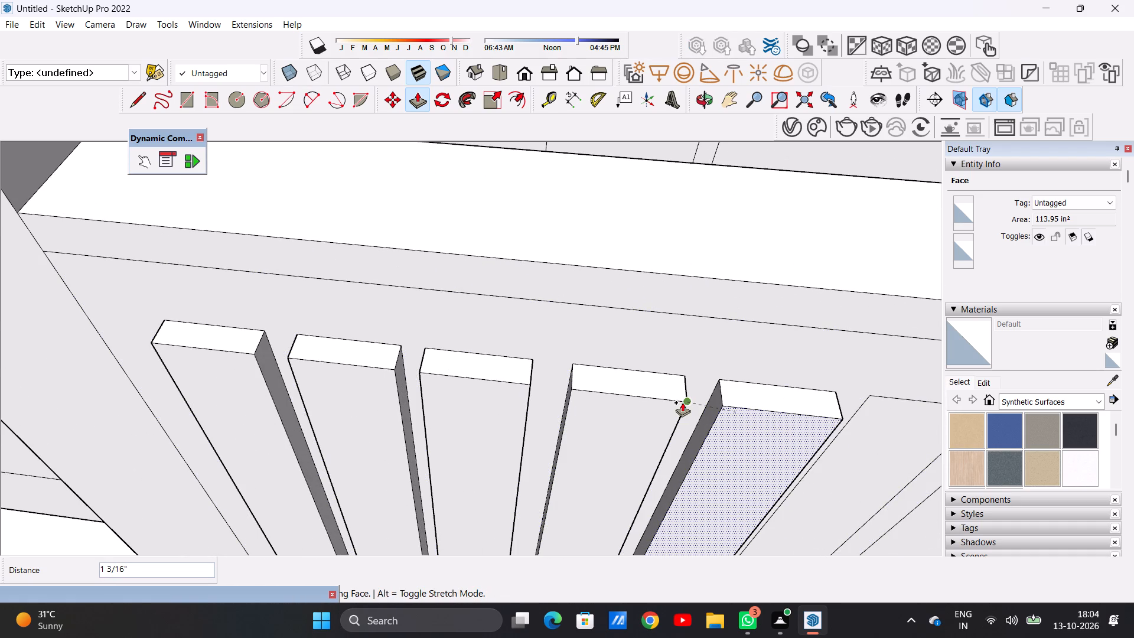
pyautogui.click(682, 402)
# Extrude the sixth and seventh vertical strips of the parapet 1 3/16" to match the neighbouring raised strips.
pyautogui.scroll(-12, 508, 409)
pyautogui.scroll(9, 636, 411)
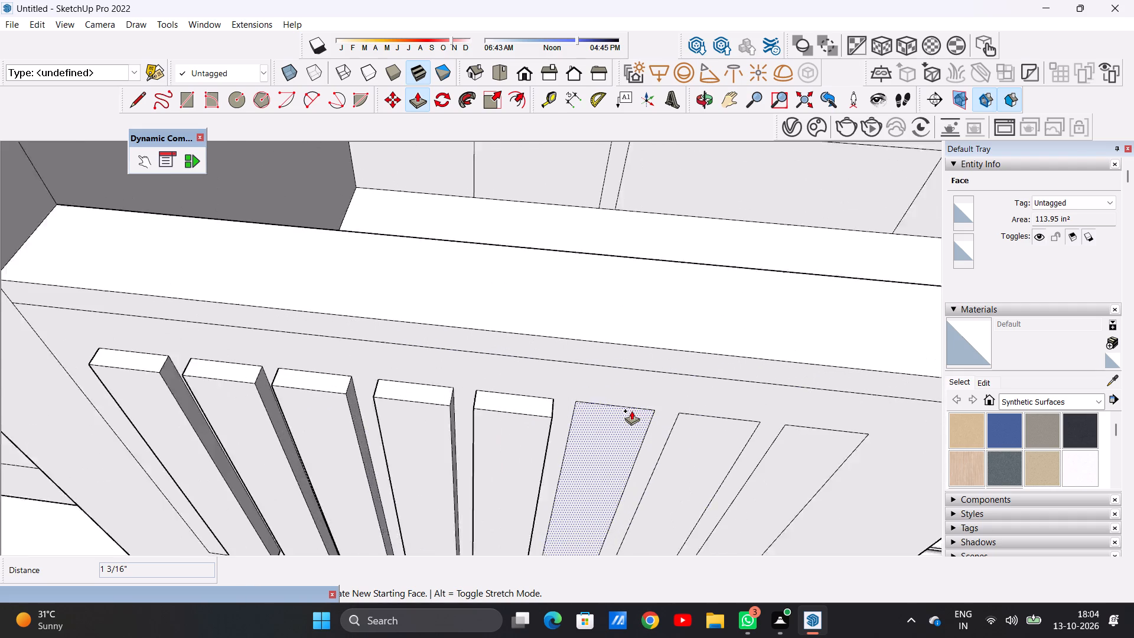
pyautogui.scroll(3, 631, 411)
pyautogui.click(595, 416)
pyautogui.click(520, 423)
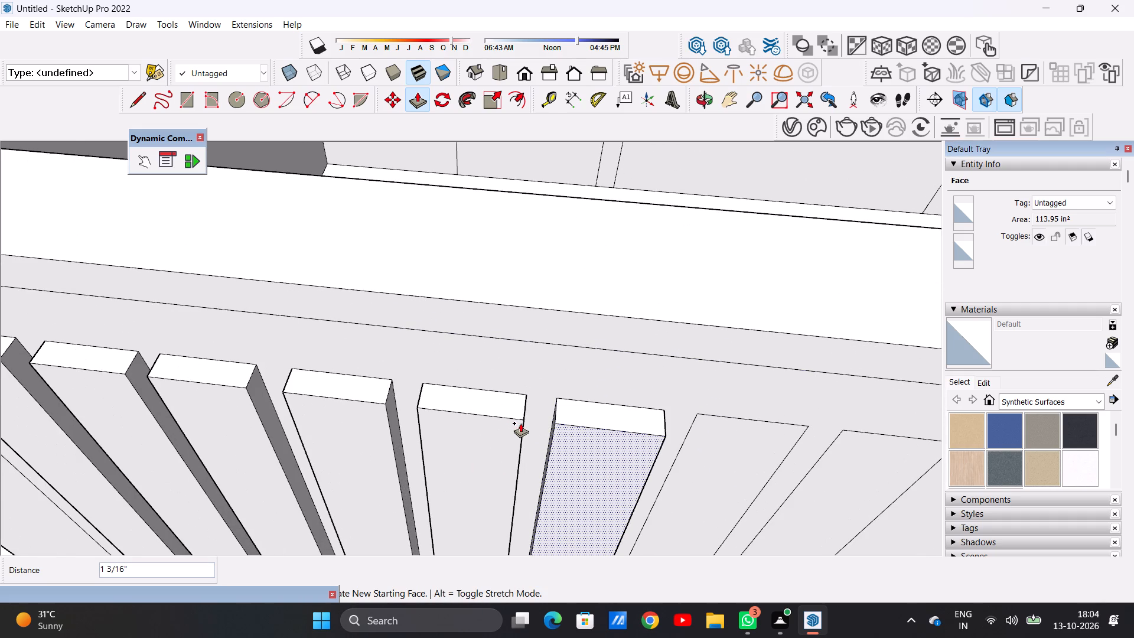
pyautogui.scroll(-9, 520, 423)
pyautogui.scroll(10, 625, 427)
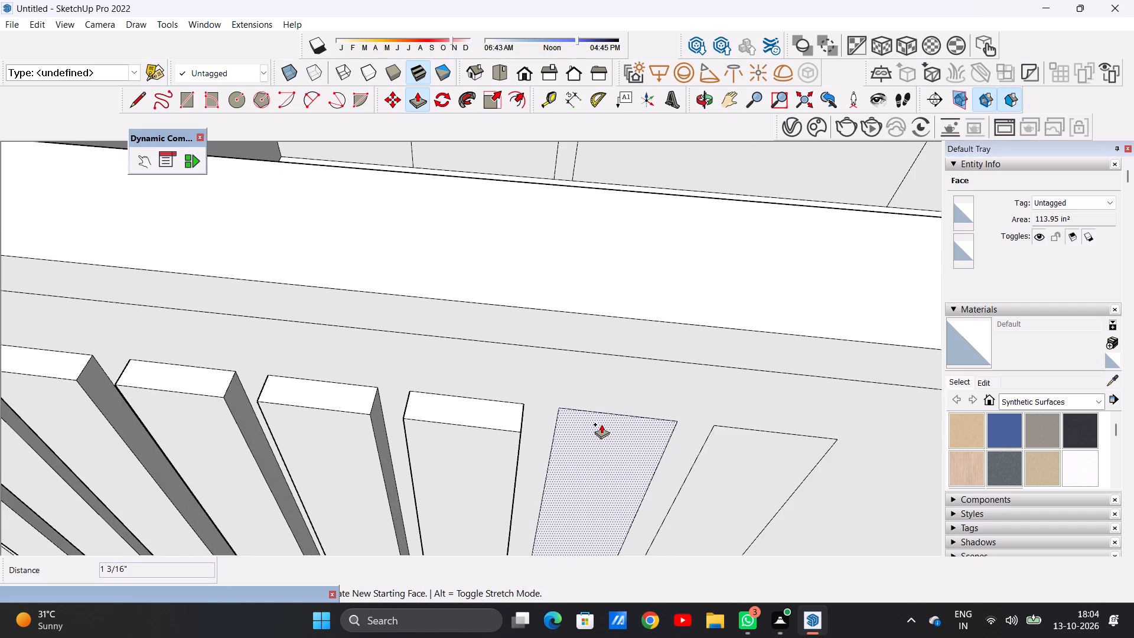
pyautogui.click(601, 424)
pyautogui.click(511, 436)
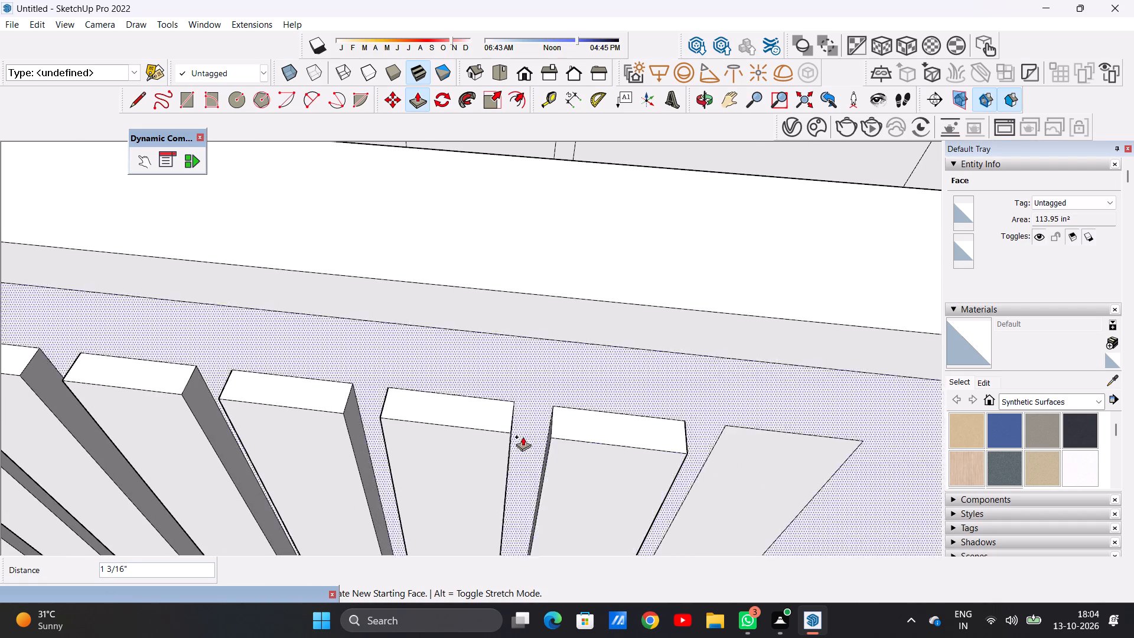
# Extrude the eighth, last vertical strip of the slatted parapet 1 3/16", flush with the neighbouring raised strips.
pyautogui.click(735, 434)
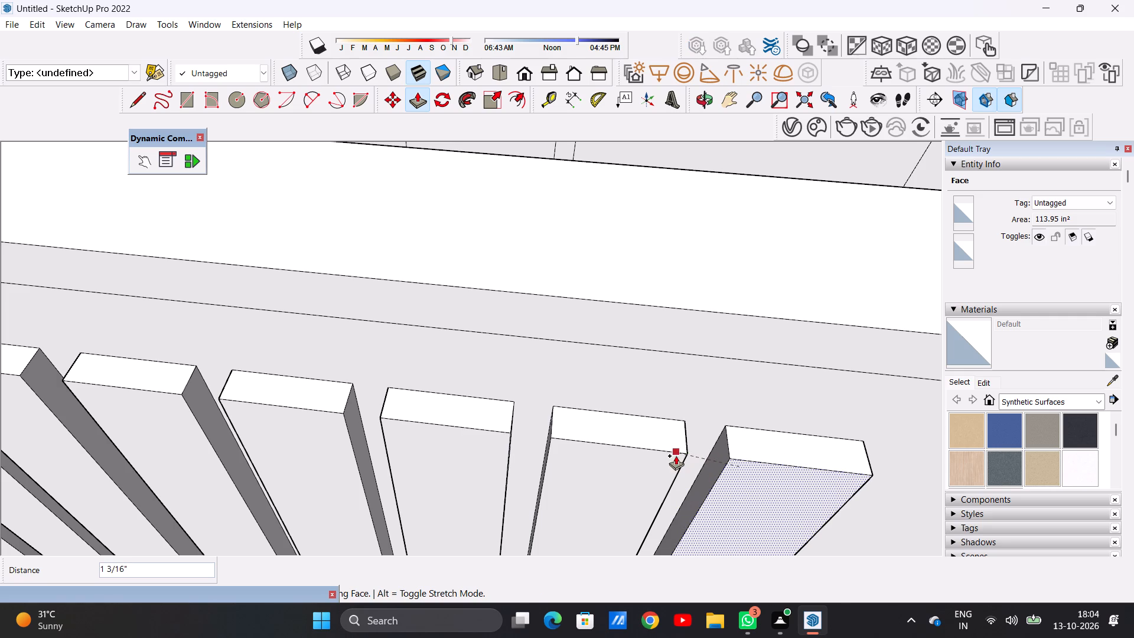
pyautogui.click(683, 456)
pyautogui.press('space')
# Extrude the rectangular panel on the parapet at the other end of the railing outward 1 7/8".
pyautogui.scroll(-6, 621, 455)
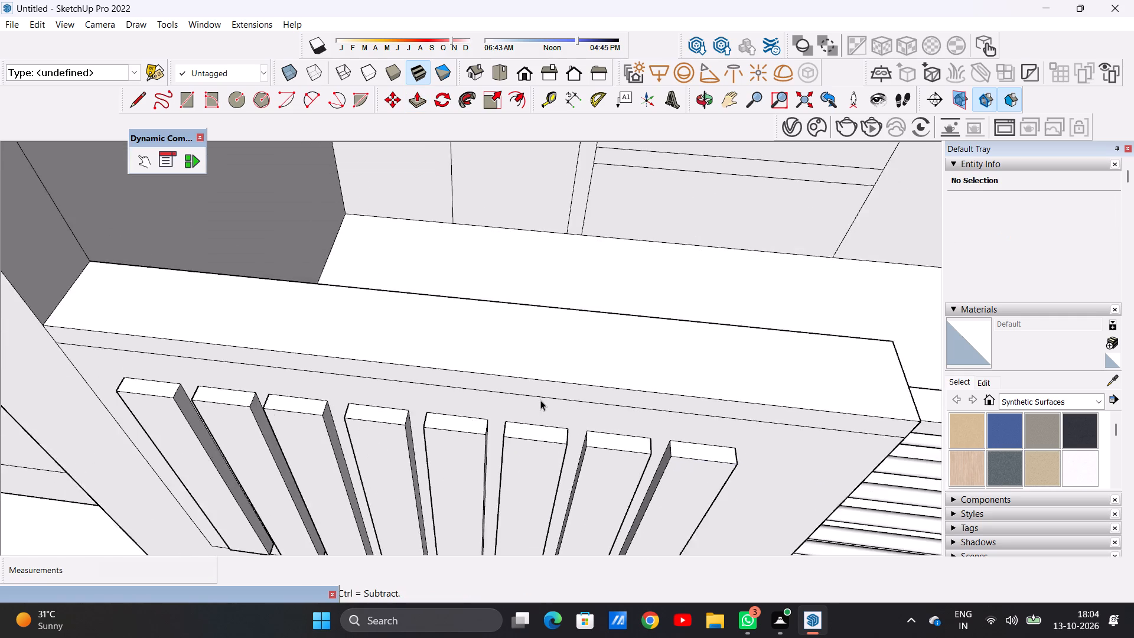
pyautogui.scroll(-20, 540, 400)
pyautogui.scroll(-9, 540, 400)
pyautogui.scroll(5, 750, 423)
pyautogui.moveTo(737, 442); pyautogui.dragTo(638, 347, button='middle')
pyautogui.scroll(4, 622, 415)
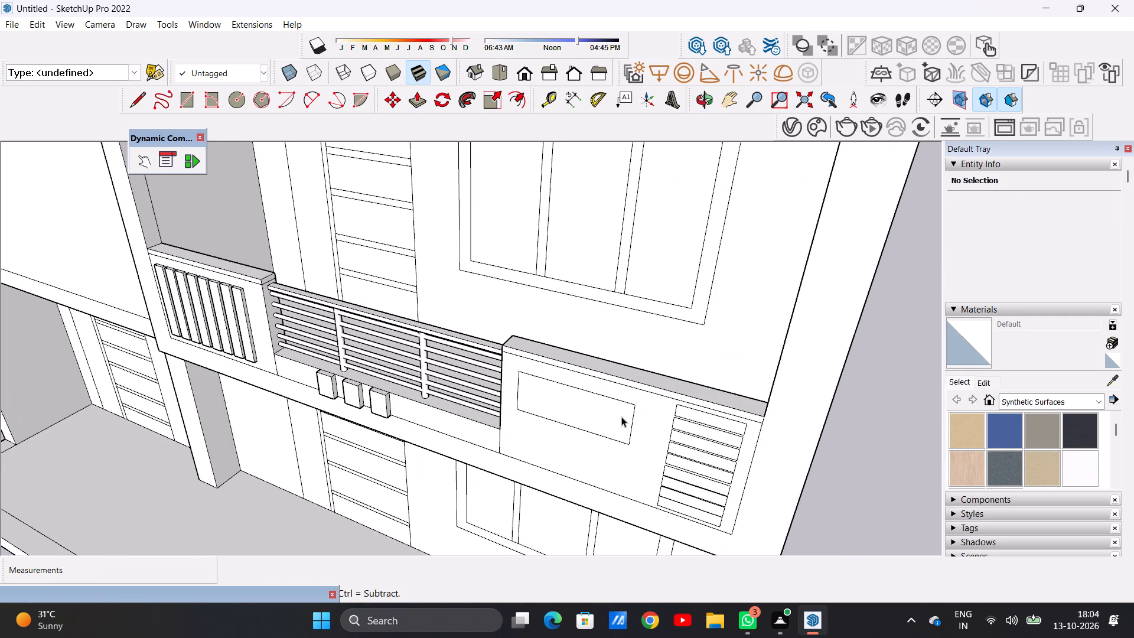
pyautogui.press('p')
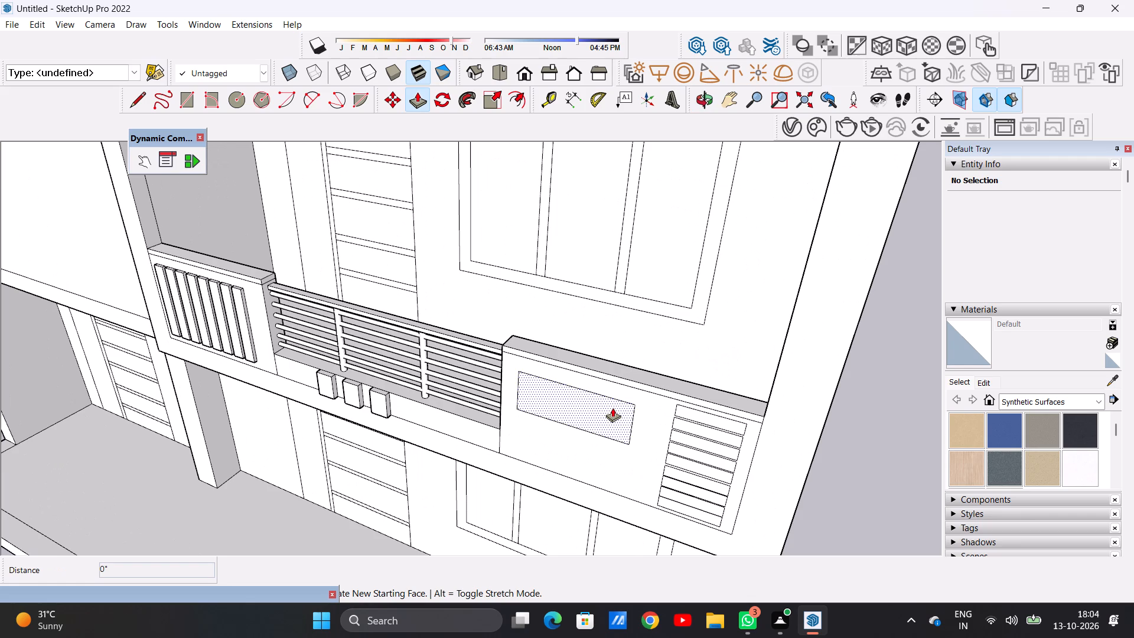
pyautogui.click(612, 408)
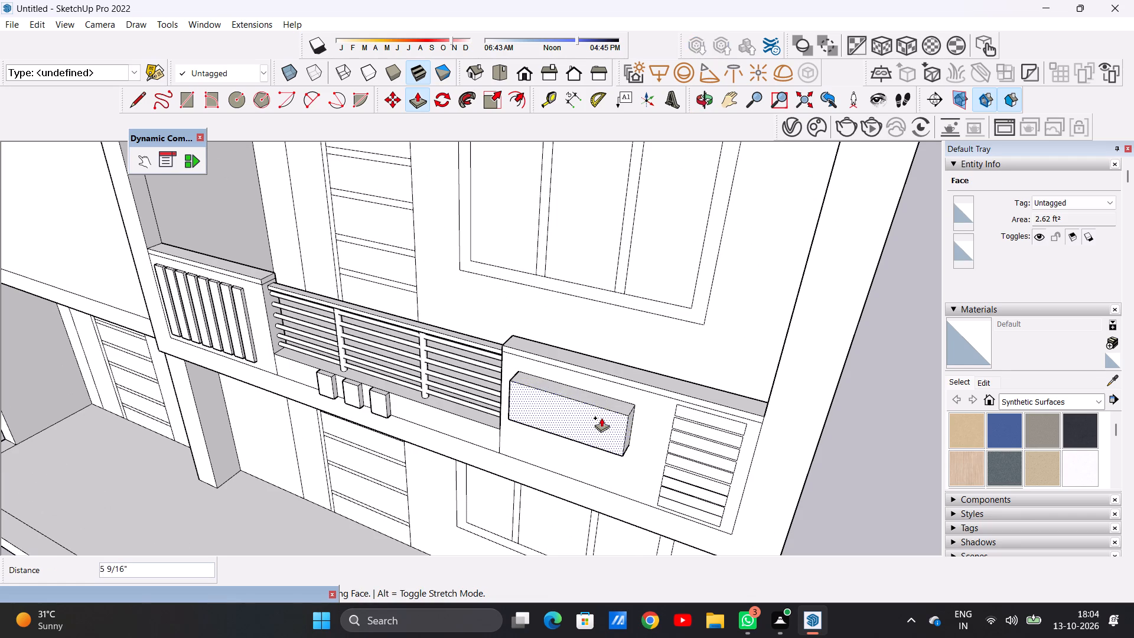
pyautogui.click(608, 410)
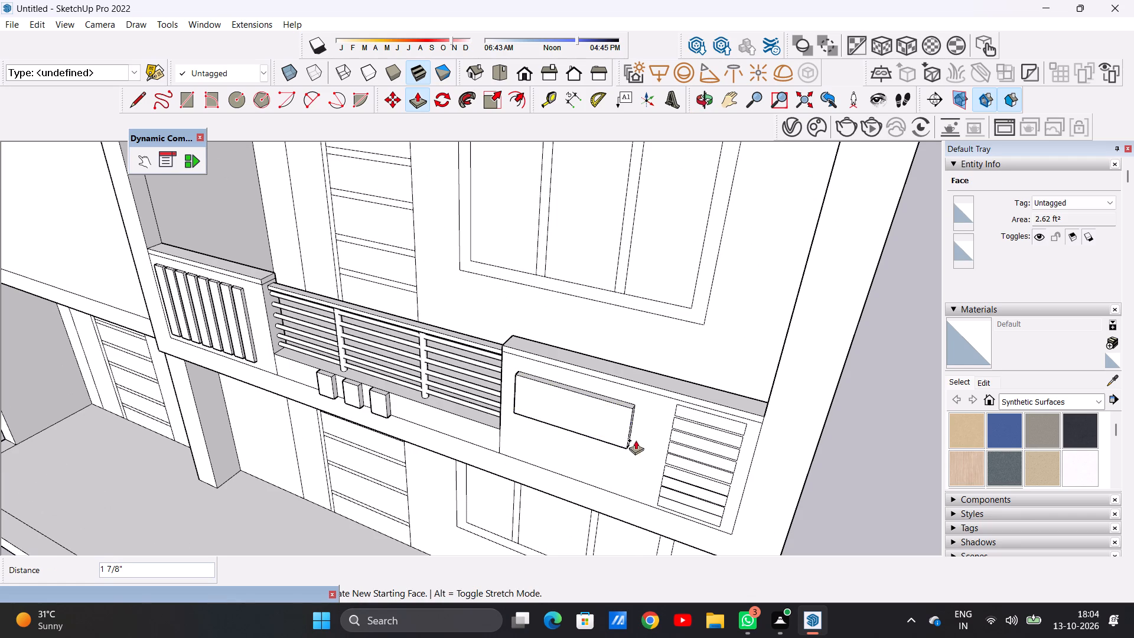
# Extrude the top two horizontal slats beside the rectangular panel outward 7/8", flush with each other.
pyautogui.moveTo(637, 444); pyautogui.dragTo(540, 395, button='middle')
pyautogui.scroll(10, 638, 406)
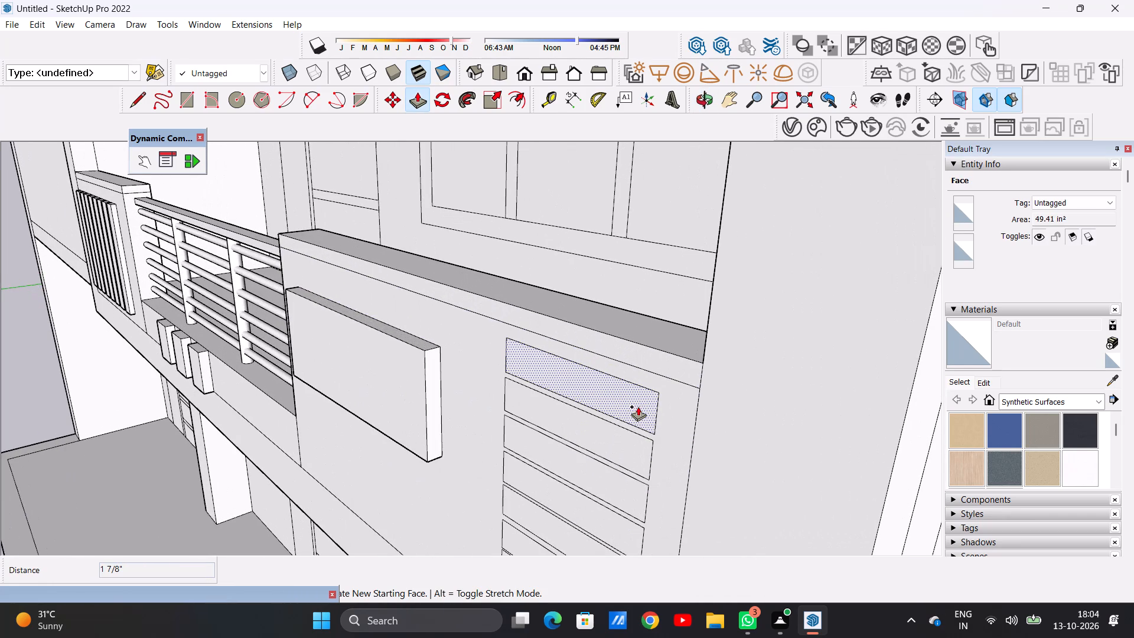
pyautogui.click(638, 406)
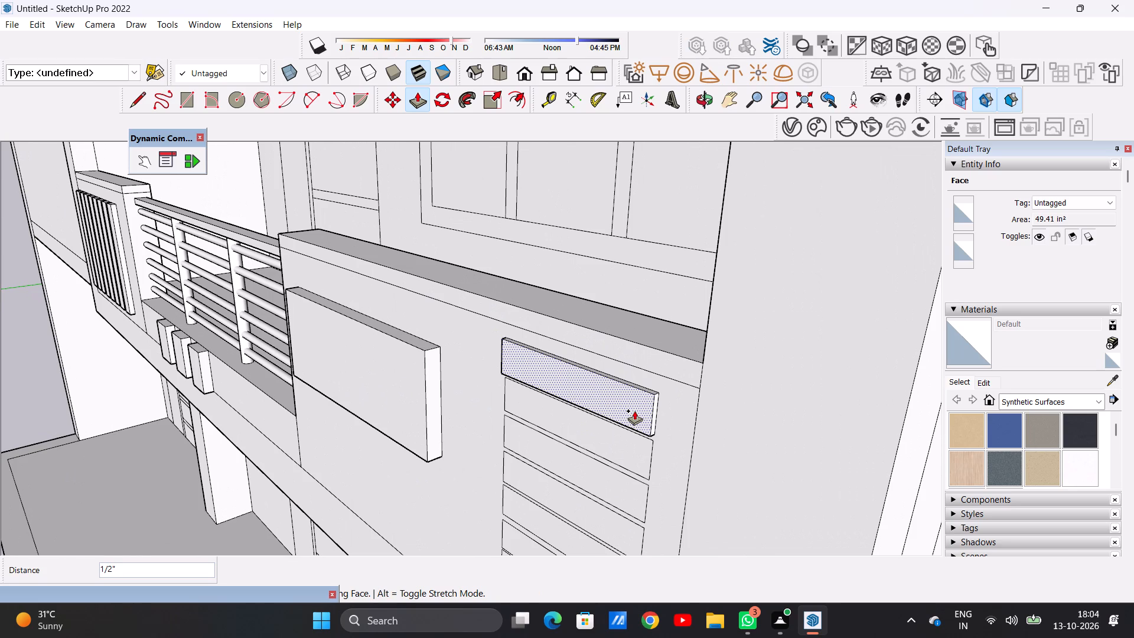
pyautogui.click(633, 415)
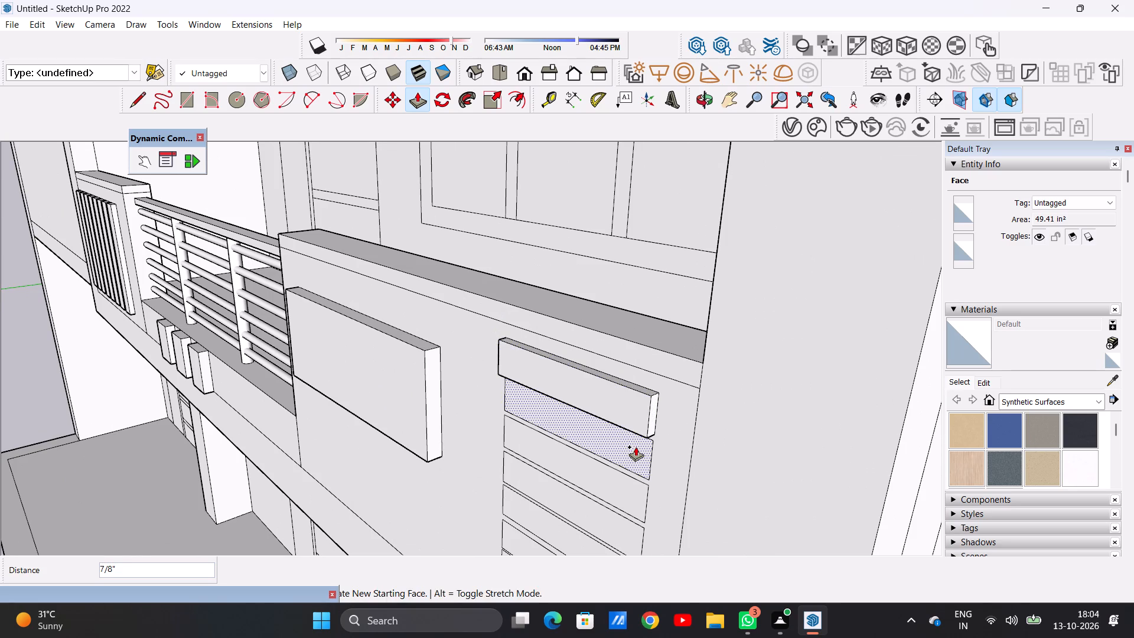
pyautogui.click(636, 447)
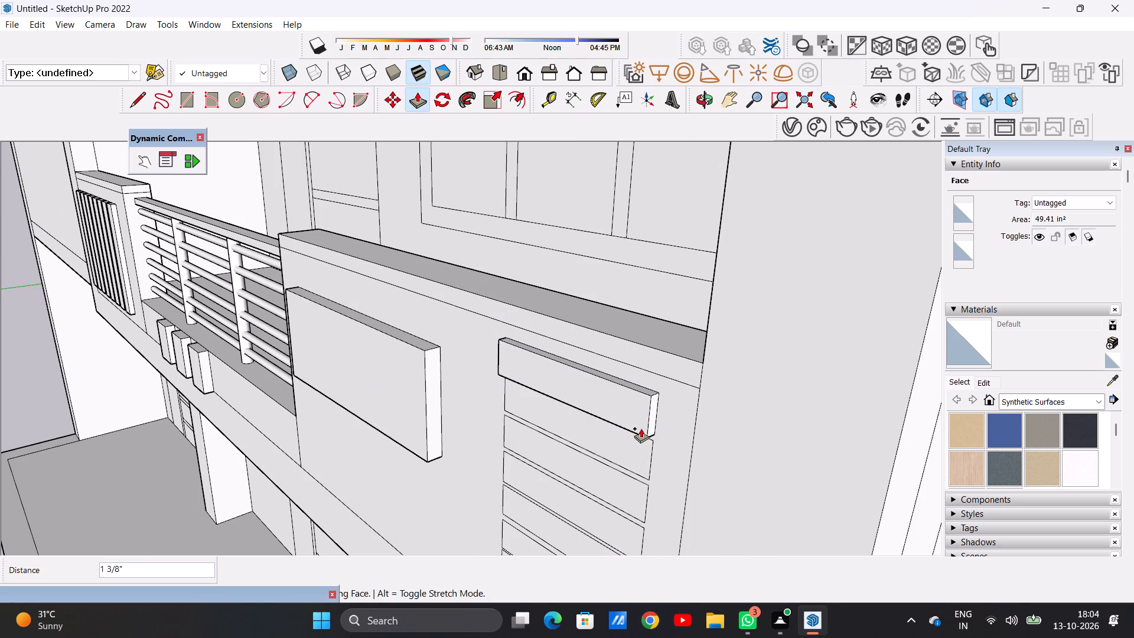
pyautogui.click(646, 434)
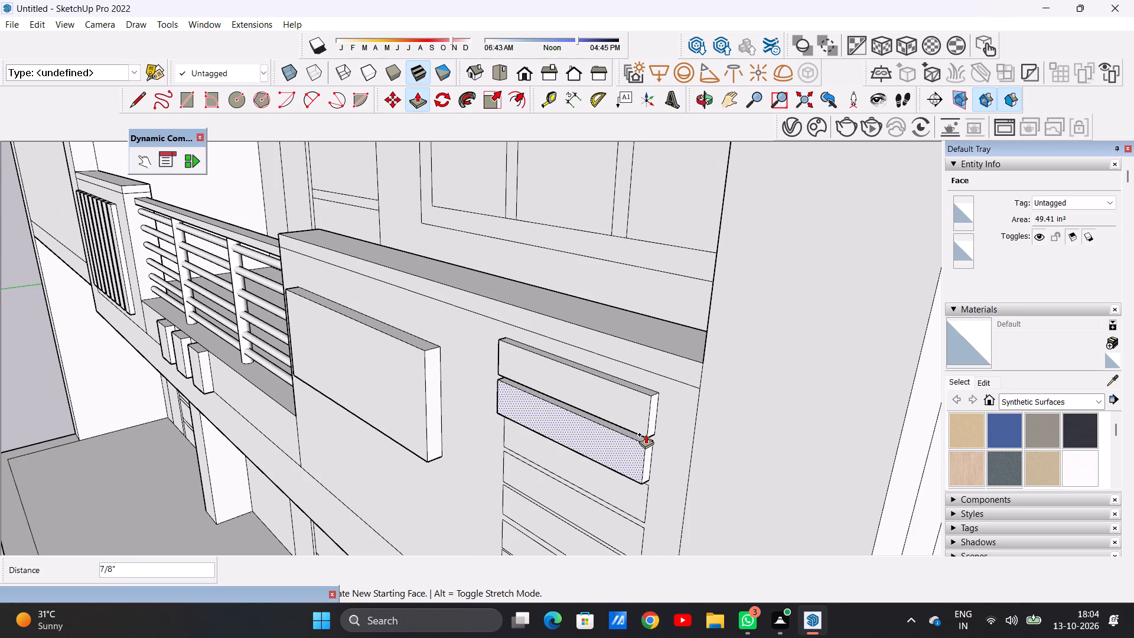
# Extrude the third and fourth horizontal slats from the top 7/8", flush with the slats already raised.
pyautogui.scroll(-10, 627, 420)
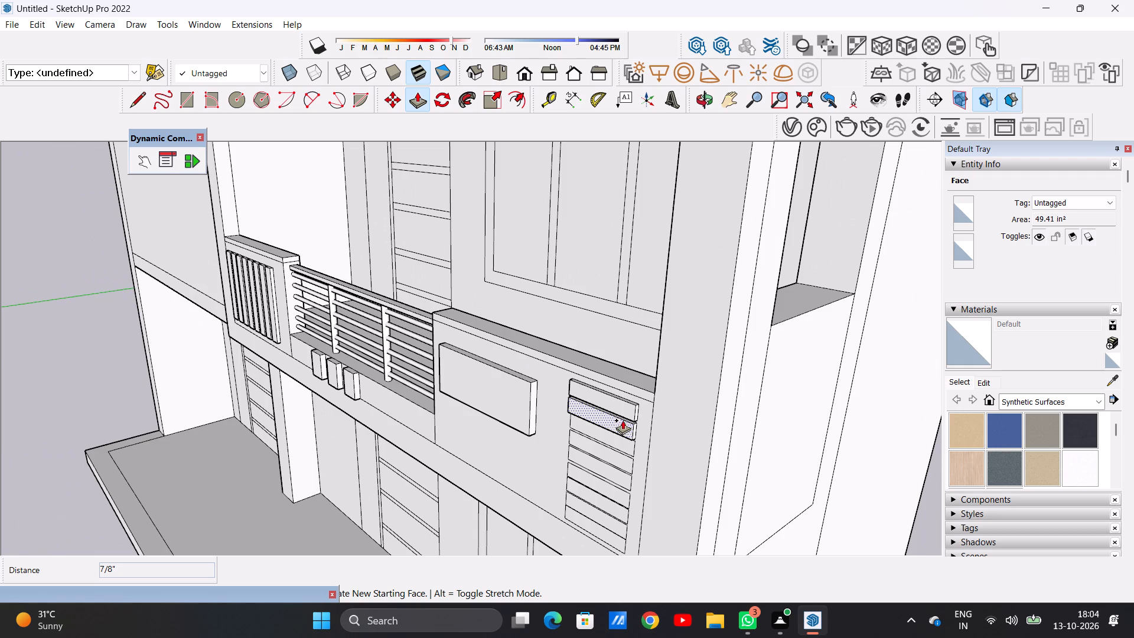
pyautogui.scroll(-4, 620, 414)
pyautogui.scroll(7, 628, 430)
pyautogui.scroll(-1, 622, 435)
pyautogui.scroll(13, 622, 435)
pyautogui.click(644, 442)
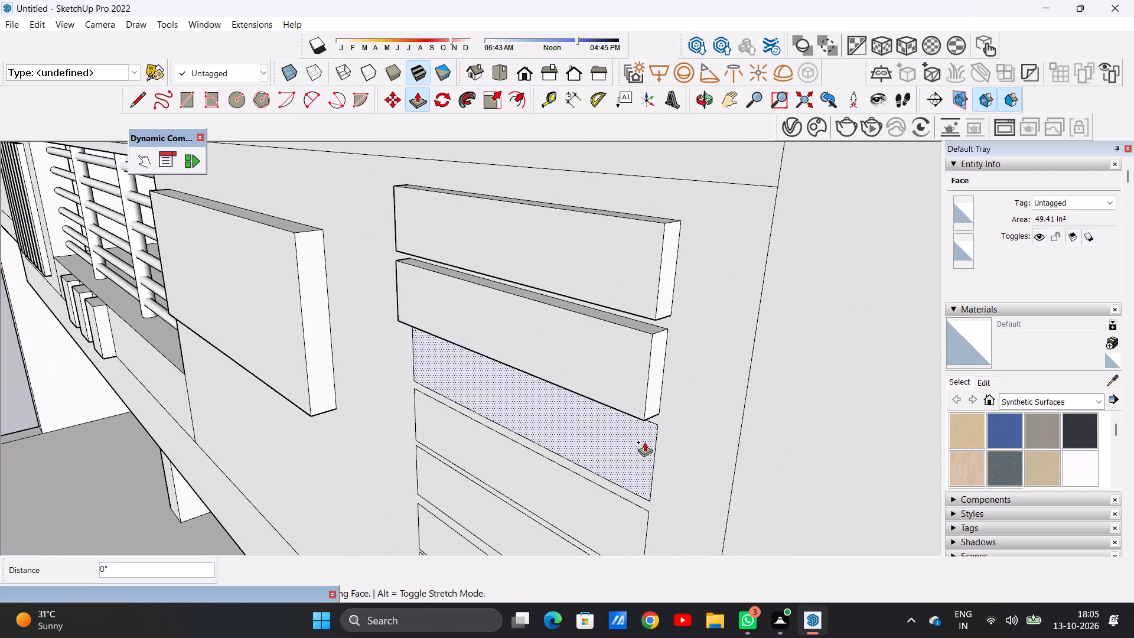
pyautogui.click(637, 420)
pyautogui.scroll(-6, 638, 351)
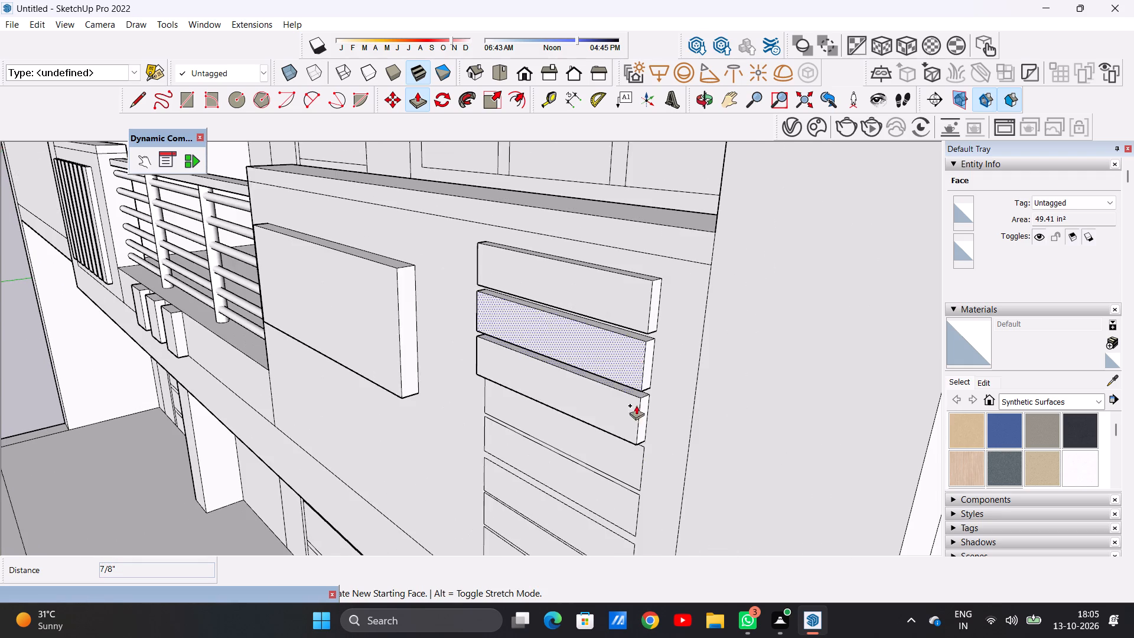
pyautogui.scroll(10, 657, 481)
pyautogui.click(637, 440)
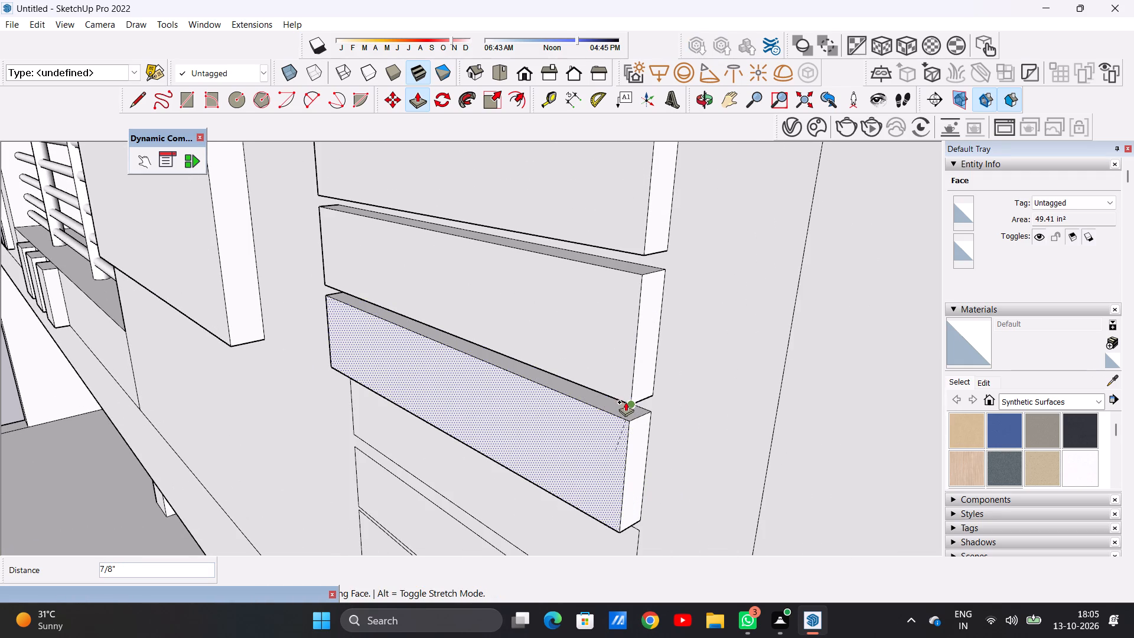
pyautogui.click(626, 401)
# Extrude the fifth and sixth horizontal slats of the parapet 7/8" to match the raised slats above.
pyautogui.scroll(-10, 636, 366)
pyautogui.scroll(8, 634, 434)
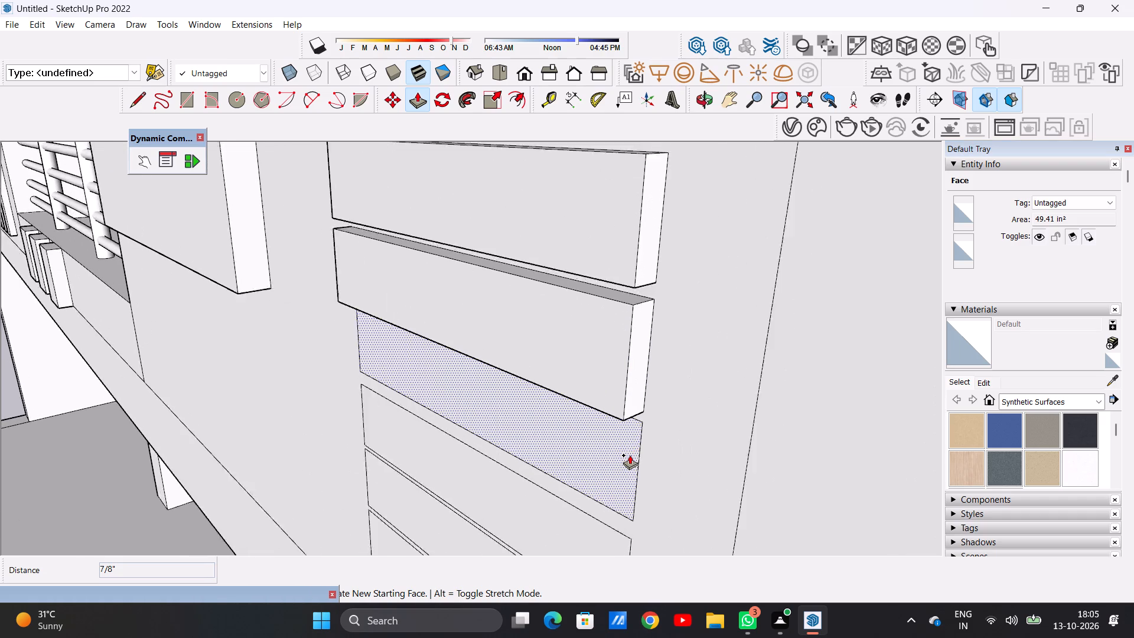
pyautogui.scroll(2, 630, 455)
pyautogui.click(631, 436)
pyautogui.click(615, 404)
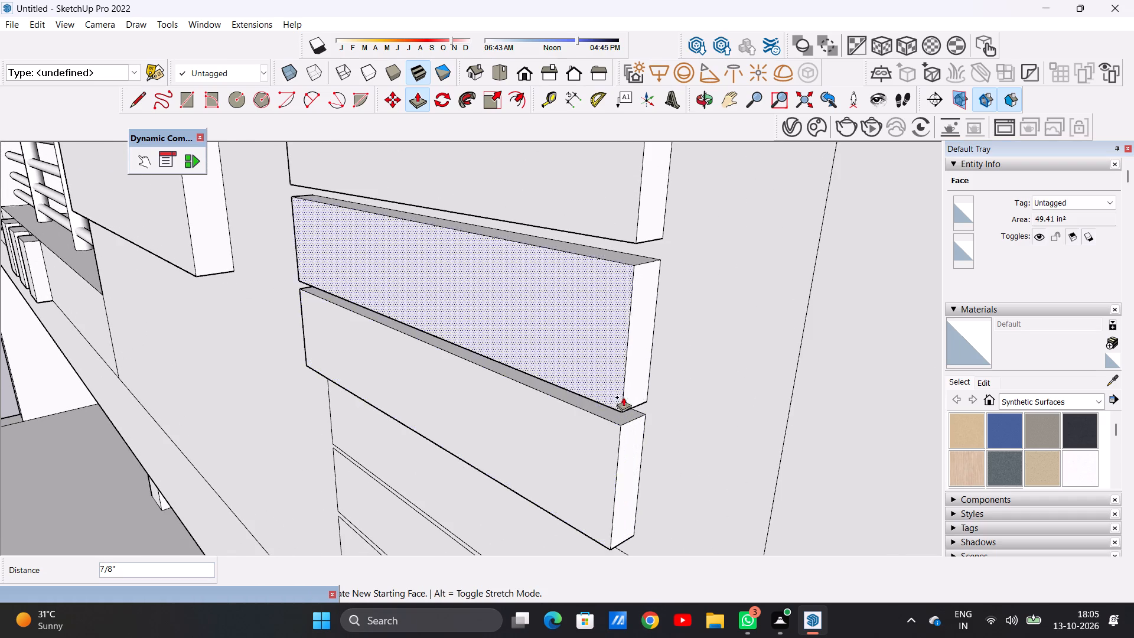
pyautogui.scroll(-14, 630, 373)
pyautogui.scroll(13, 617, 434)
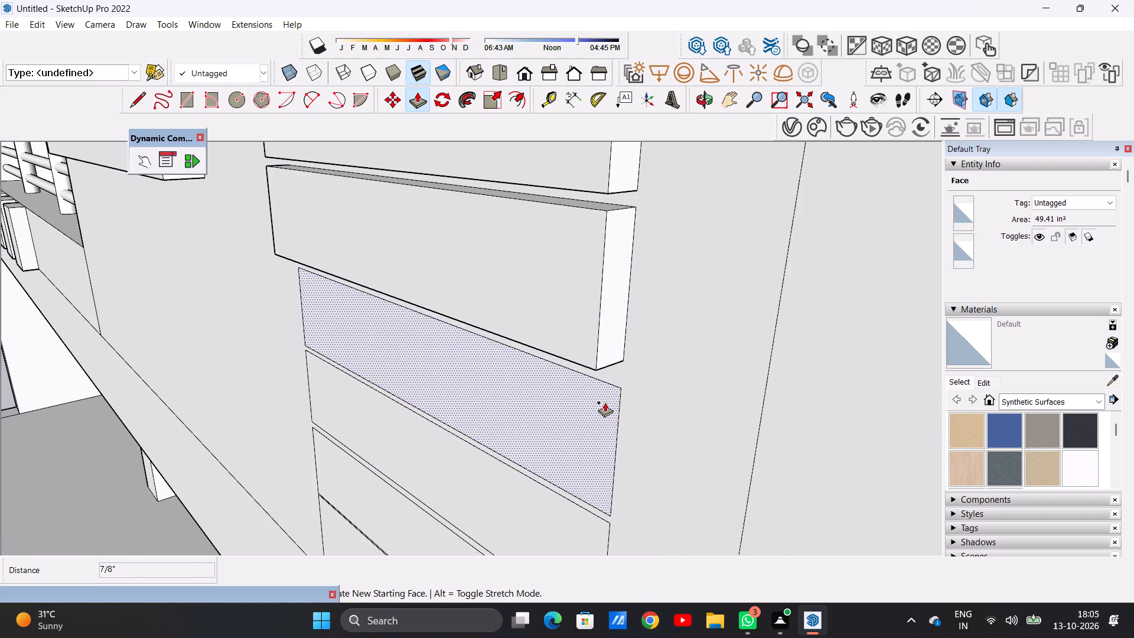
pyautogui.click(605, 395)
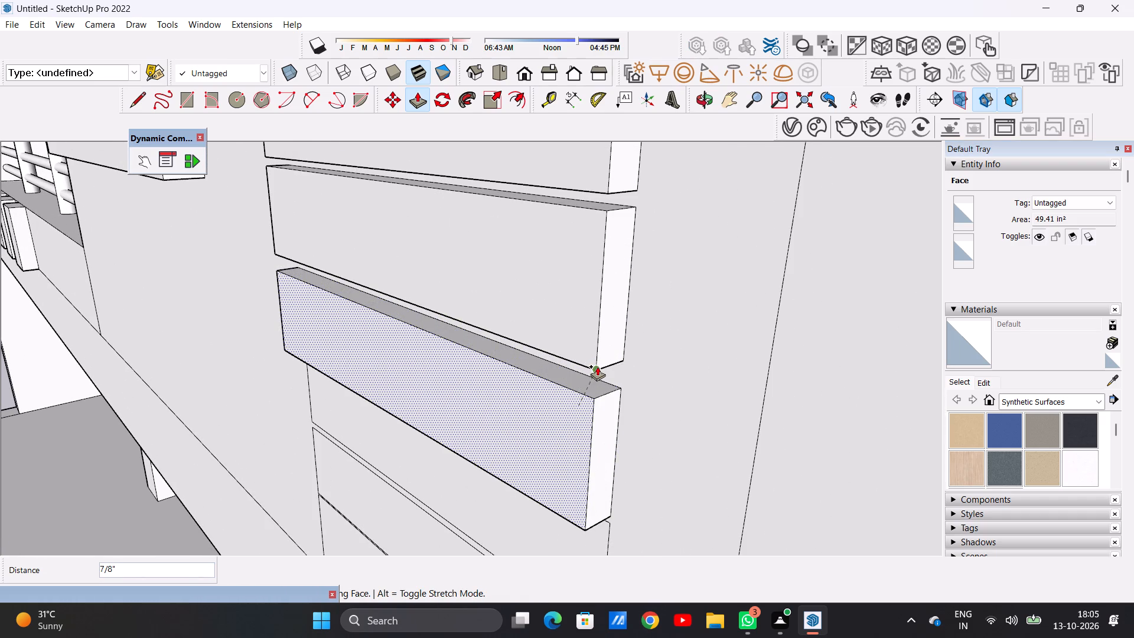
pyautogui.click(597, 366)
# Extrude the seventh and eighth horizontal slats of the parapet 7/8", flush with the slats above.
pyautogui.scroll(-11, 597, 369)
pyautogui.scroll(13, 594, 443)
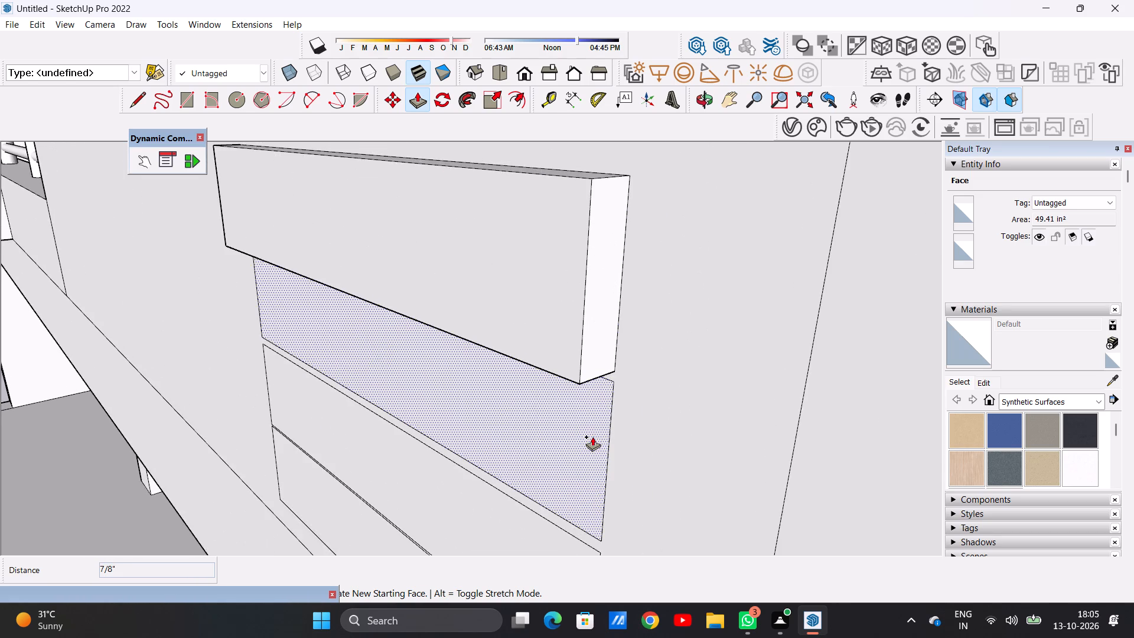
pyautogui.scroll(1, 592, 437)
pyautogui.click(595, 425)
pyautogui.click(572, 372)
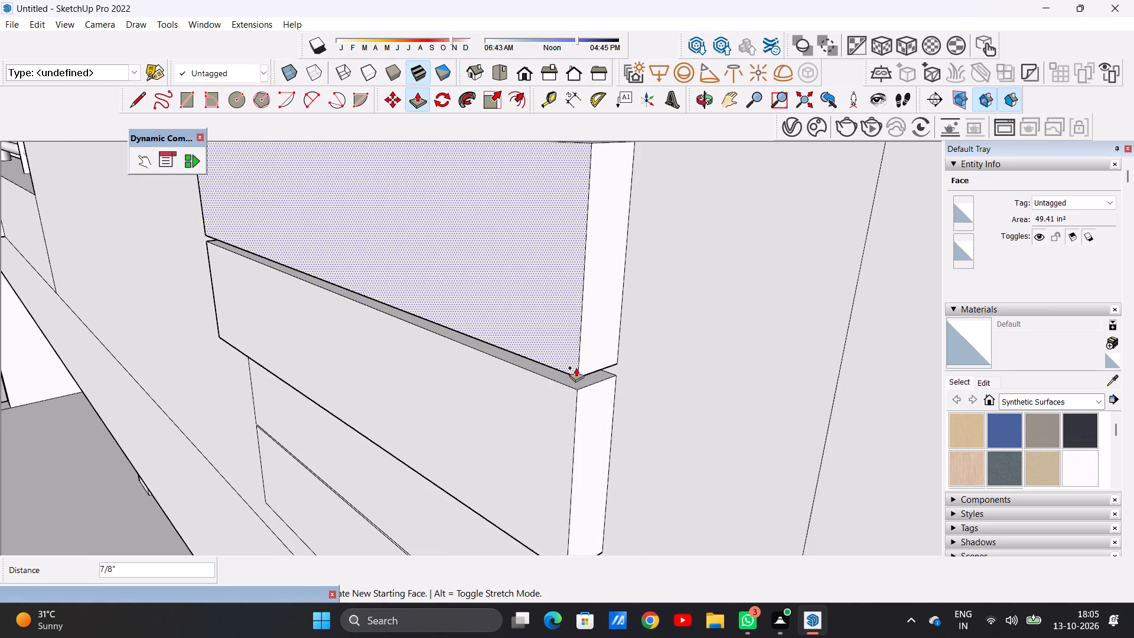
pyautogui.scroll(-12, 576, 367)
pyautogui.scroll(6, 581, 436)
pyautogui.scroll(-1, 579, 445)
pyautogui.scroll(4, 579, 445)
pyautogui.click(585, 441)
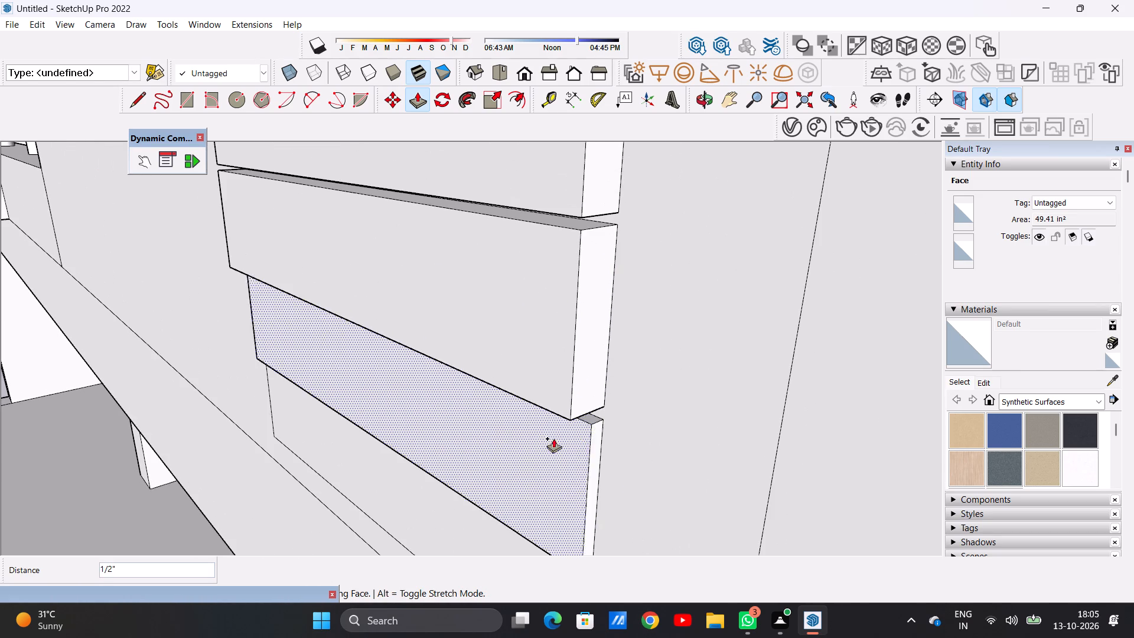
pyautogui.click(567, 419)
# Extrude the bottom horizontal slat of the parapet 7/8", flush with the rest of the slats.
pyautogui.scroll(-12, 607, 374)
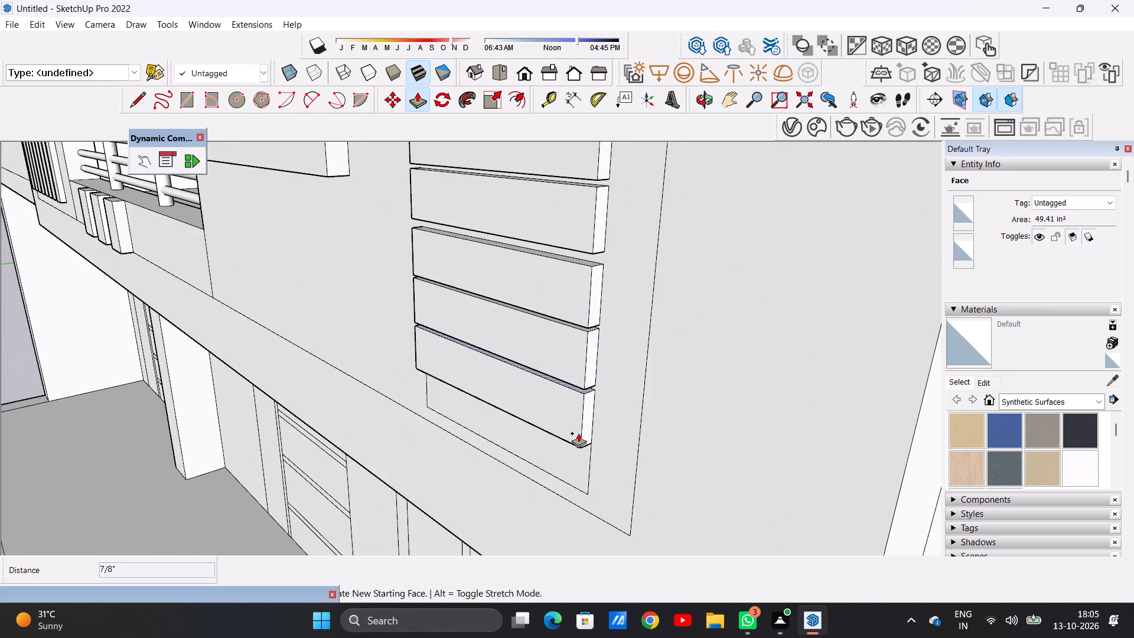
pyautogui.scroll(6, 576, 453)
pyautogui.scroll(-1, 584, 453)
pyautogui.scroll(6, 584, 453)
pyautogui.click(584, 453)
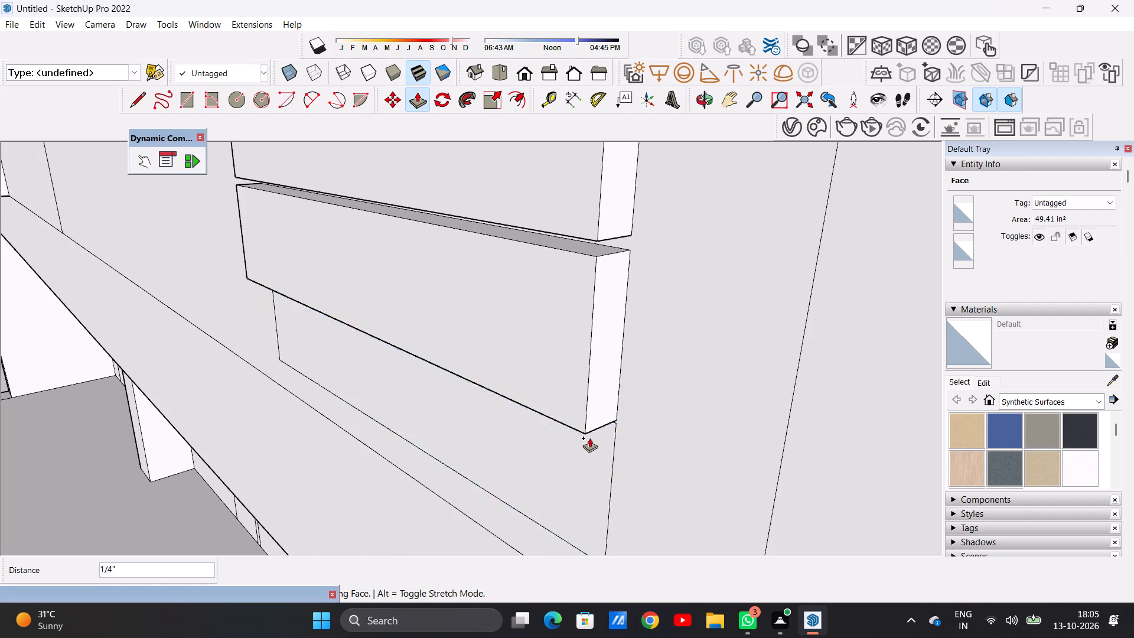
pyautogui.click(585, 437)
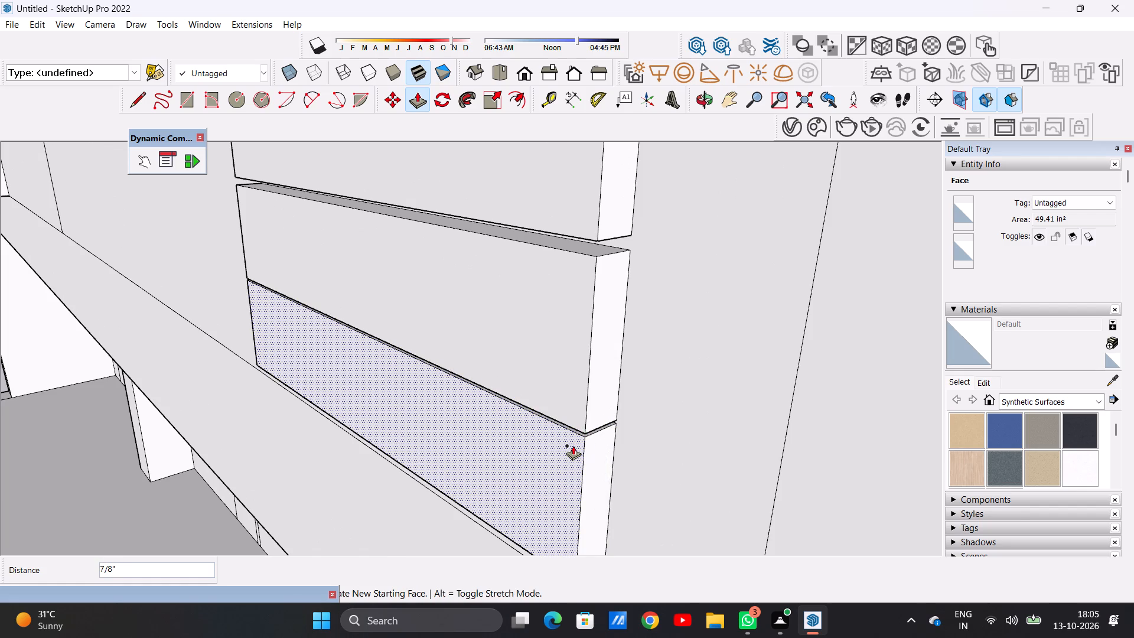
pyautogui.press('space')
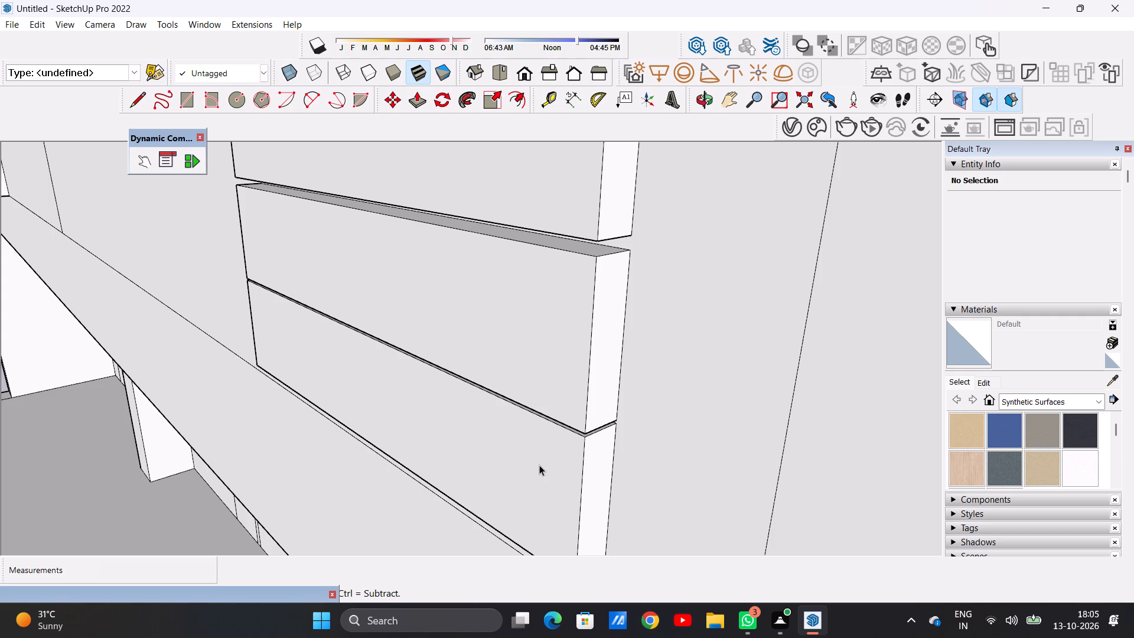
pyautogui.press('space')
# Examine the balcony's raised parapet details, railing and blocks, and the whole front elevation from several angles.
pyautogui.scroll(-4, 566, 447)
pyautogui.scroll(1, 566, 447)
pyautogui.scroll(-20, 566, 447)
pyautogui.scroll(-6, 566, 447)
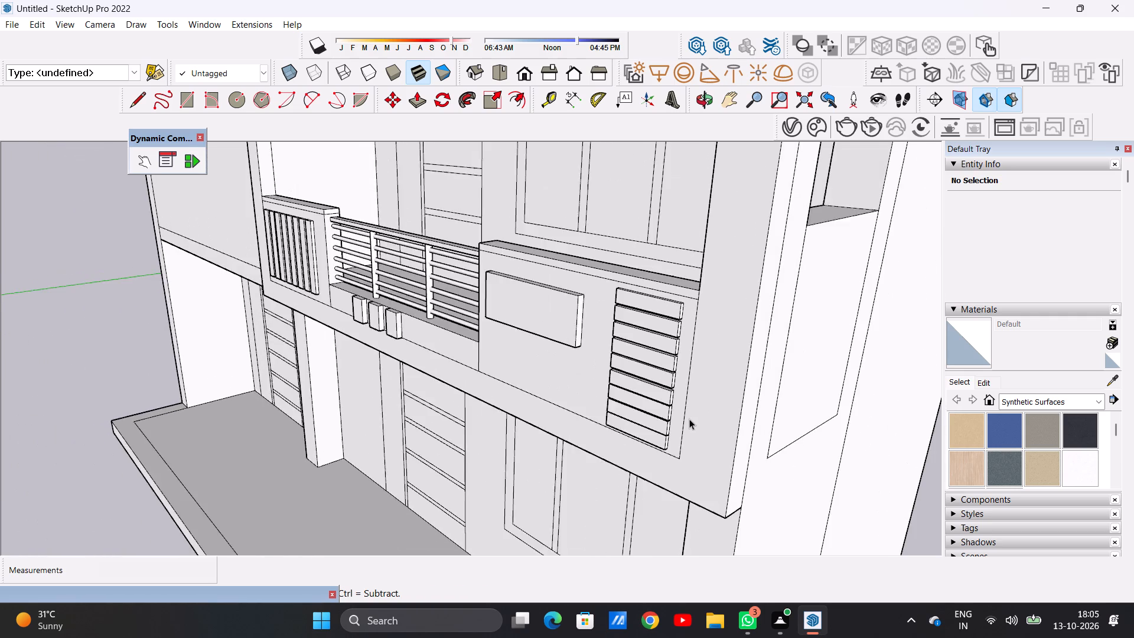
pyautogui.scroll(-3, 689, 419)
pyautogui.moveTo(618, 426); pyautogui.dragTo(703, 405, button='middle')
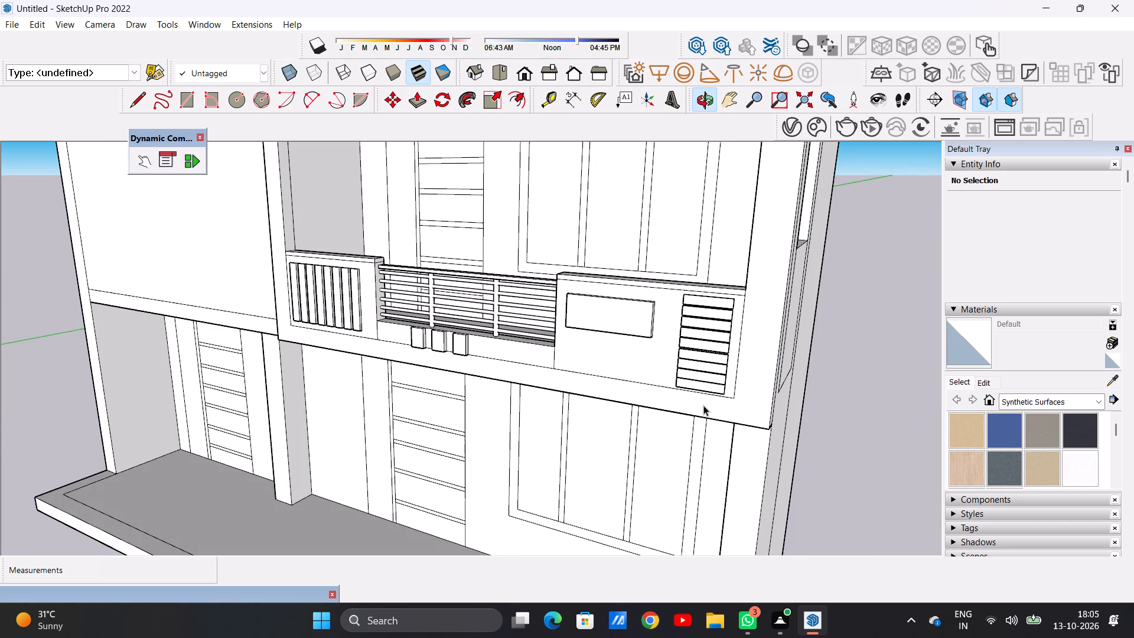
pyautogui.scroll(-5, 671, 359)
pyautogui.moveTo(732, 344); pyautogui.dragTo(610, 404, button='middle')
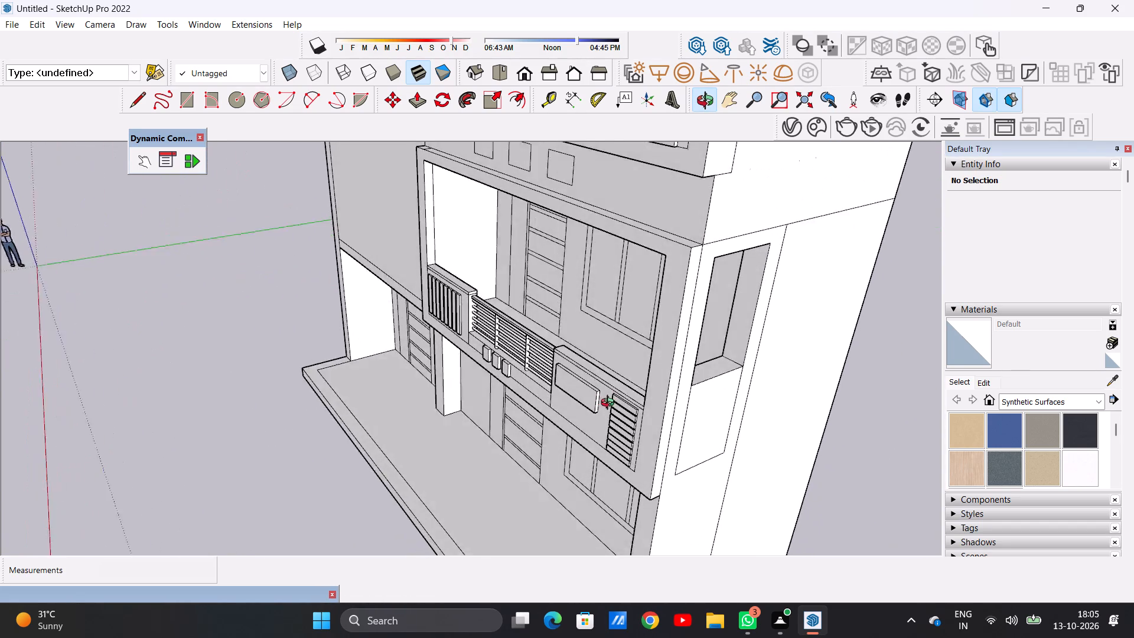
pyautogui.moveTo(610, 404); pyautogui.dragTo(674, 396, button='middle')
pyautogui.scroll(-11, 667, 391)
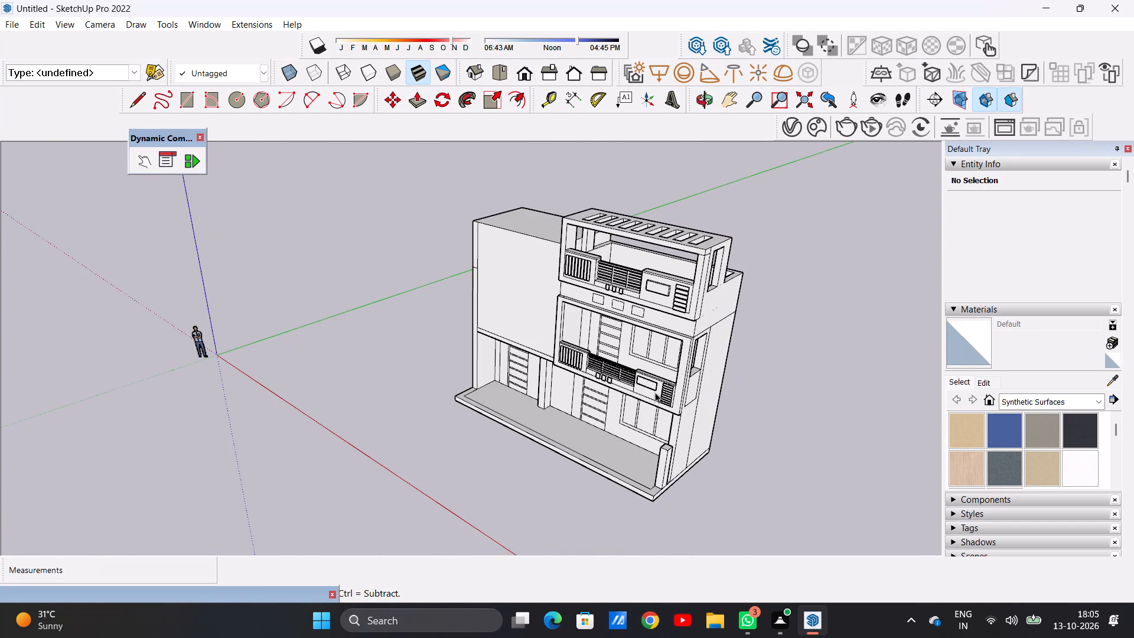
pyautogui.moveTo(638, 390); pyautogui.dragTo(666, 375, button='middle')
pyautogui.scroll(3, 651, 383)
pyautogui.scroll(-1, 651, 383)
pyautogui.scroll(15, 651, 383)
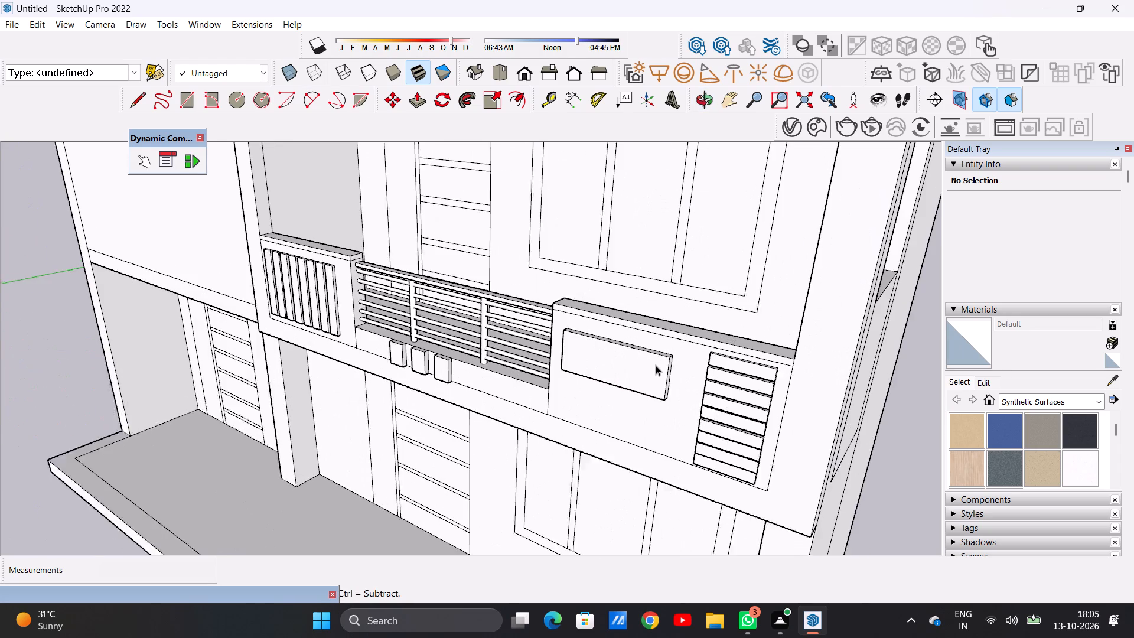
pyautogui.scroll(-1, 656, 365)
pyautogui.moveTo(561, 388); pyautogui.dragTo(700, 365, button='middle')
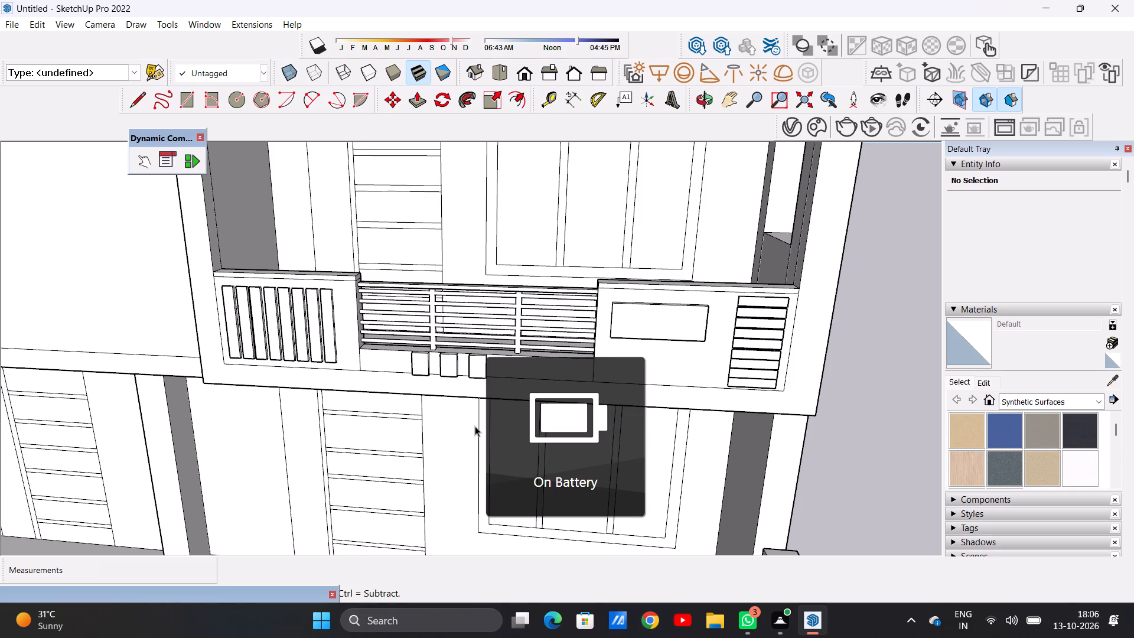
pyautogui.press('space')
pyautogui.scroll(-13, 644, 525)
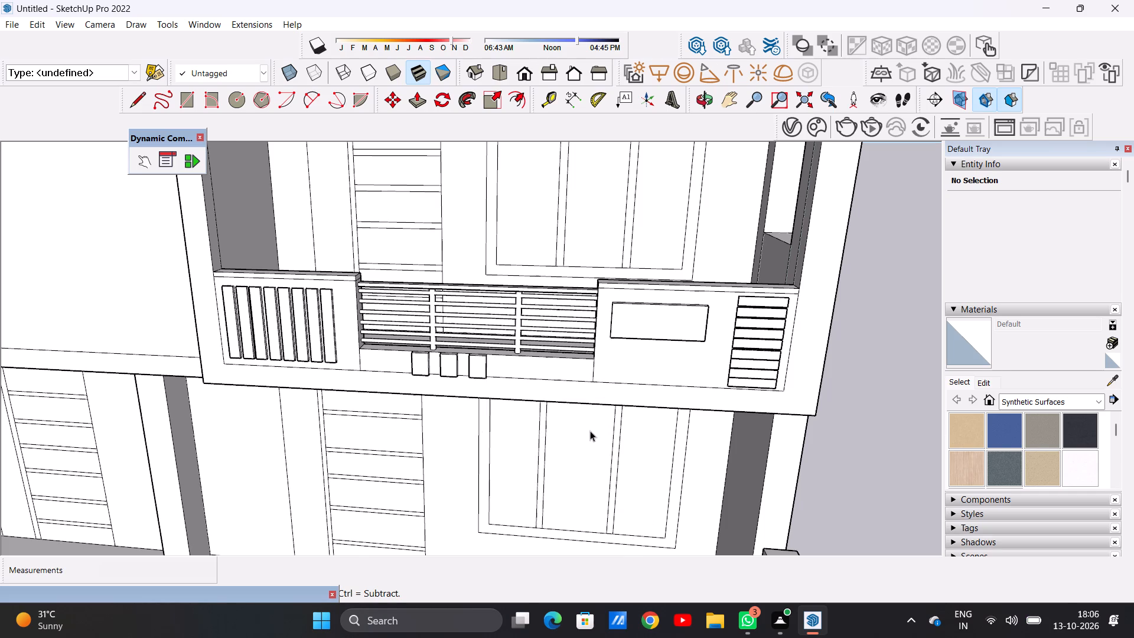
pyautogui.scroll(-2, 590, 431)
pyautogui.scroll(1, 590, 431)
pyautogui.scroll(-19, 590, 430)
pyautogui.scroll(7, 565, 400)
pyautogui.moveTo(591, 468); pyautogui.dragTo(589, 373, button='middle')
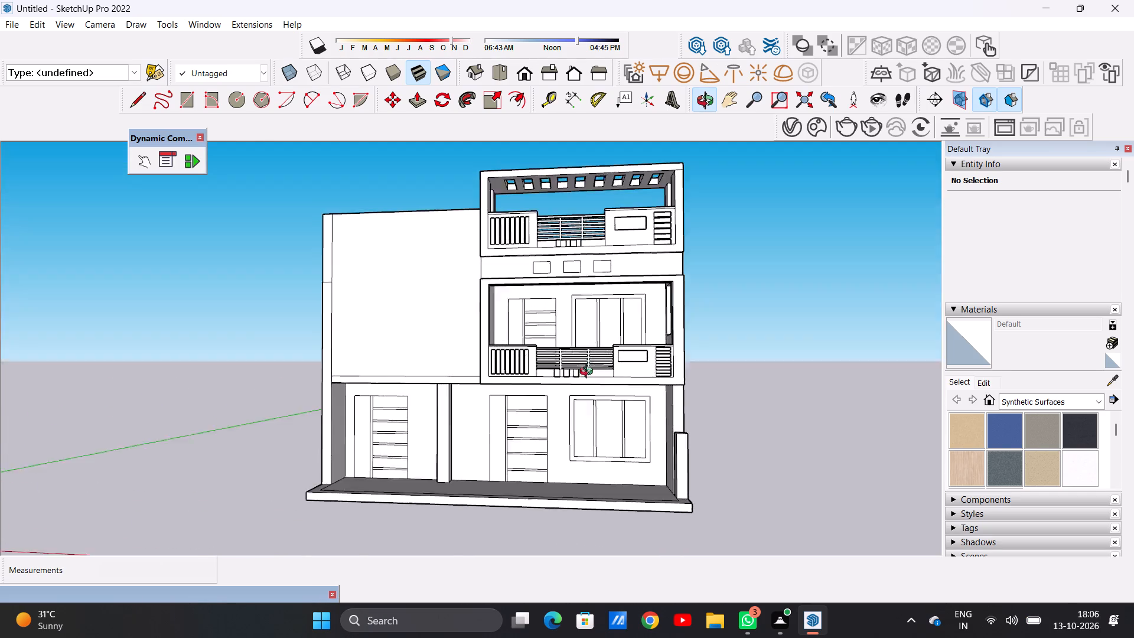
pyautogui.moveTo(589, 373); pyautogui.dragTo(581, 395, button='middle')
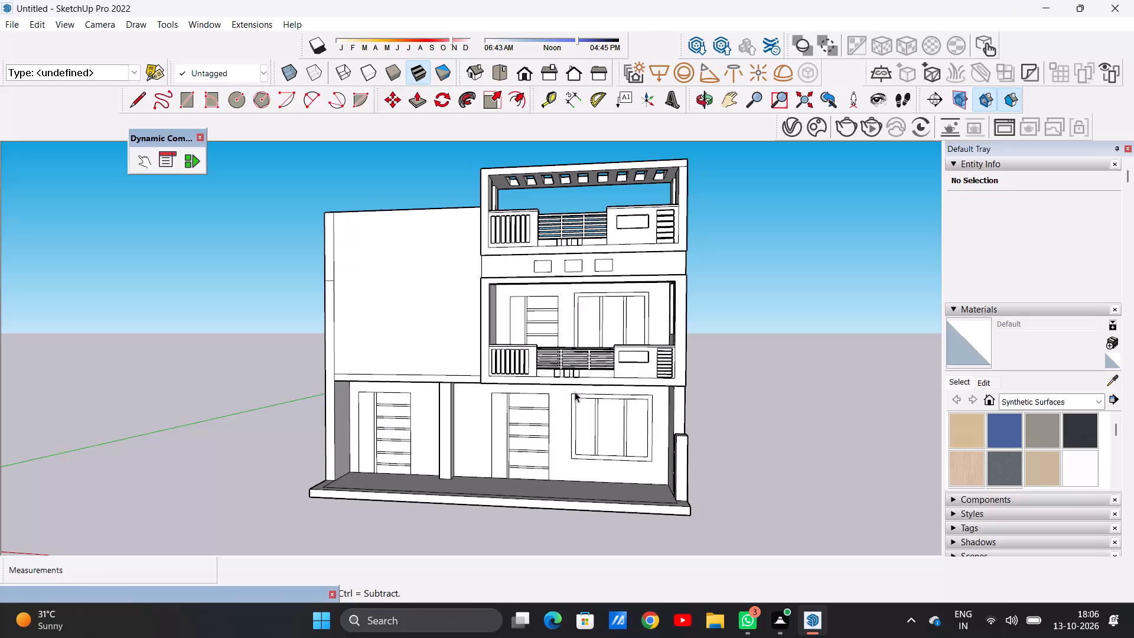
# Erase the short horizontal edge and the two vertical edge segments along the outer side of the plain block's front face.
pyautogui.scroll(9, 351, 258)
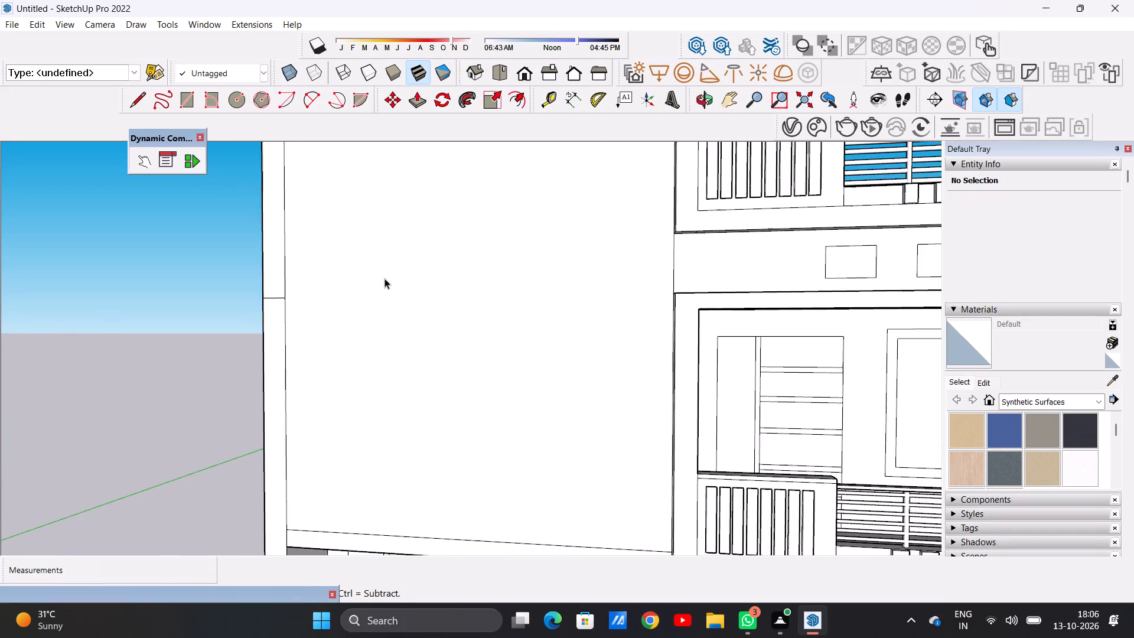
pyautogui.scroll(-5, 384, 334)
pyautogui.moveTo(428, 358); pyautogui.dragTo(504, 373, button='middle')
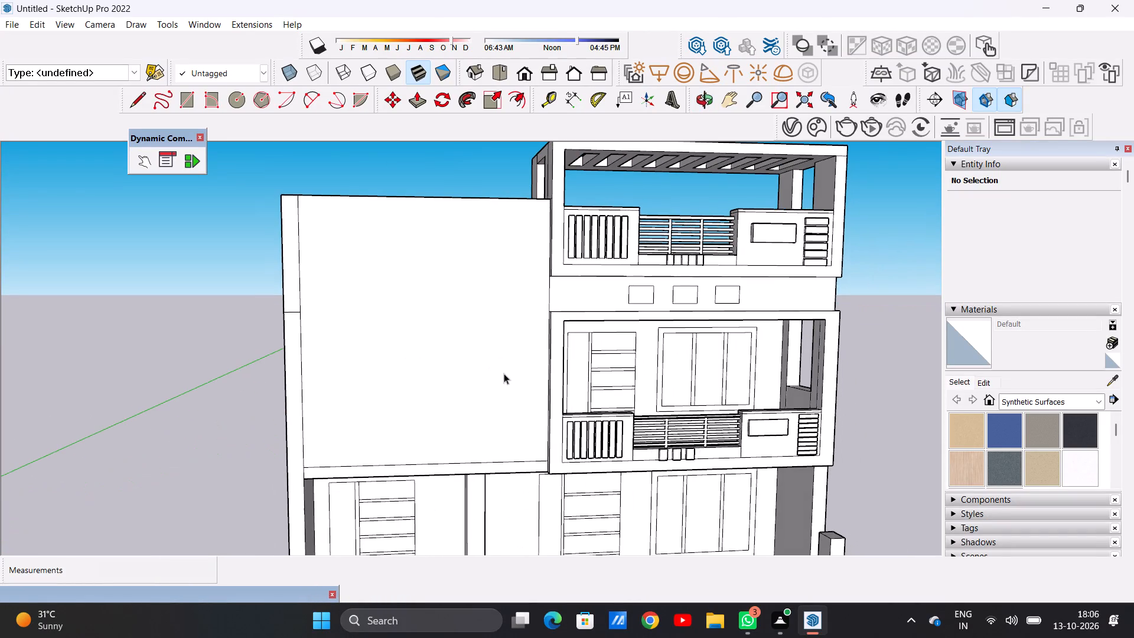
pyautogui.scroll(6, 301, 356)
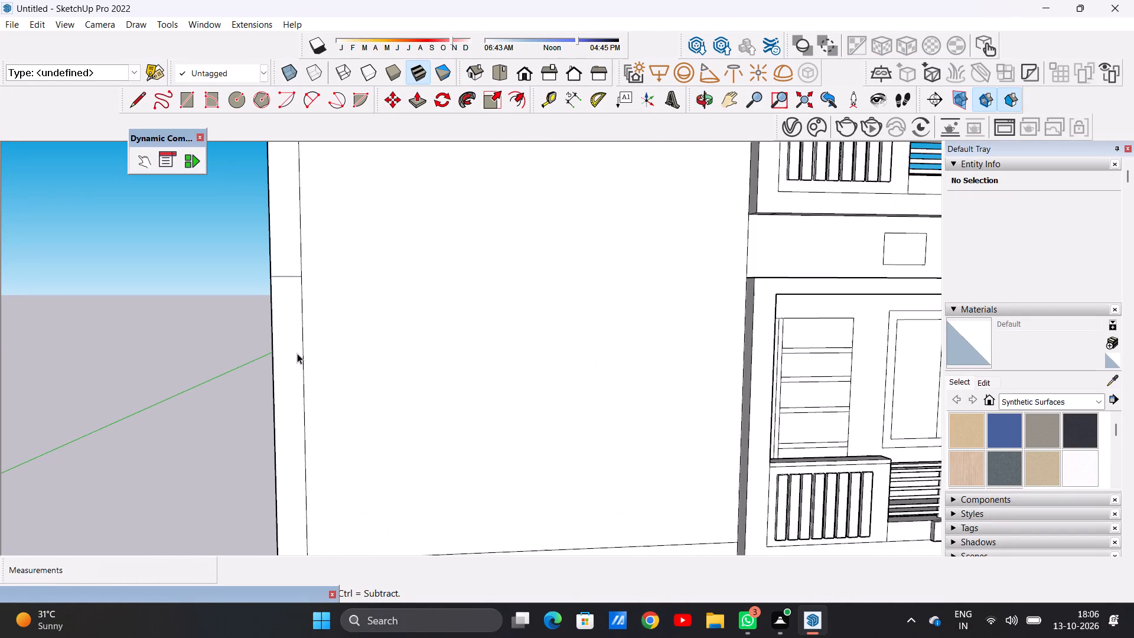
pyautogui.press('e')
pyautogui.scroll(3, 297, 353)
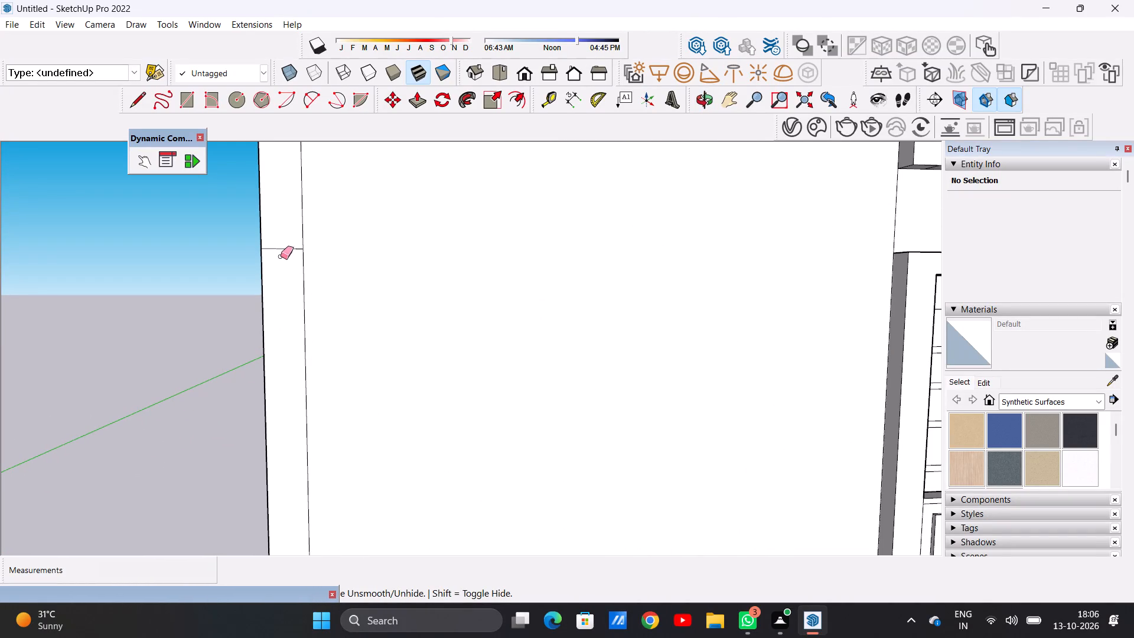
pyautogui.moveTo(276, 248); pyautogui.dragTo(276, 269)
pyautogui.moveTo(286, 278); pyautogui.dragTo(308, 287)
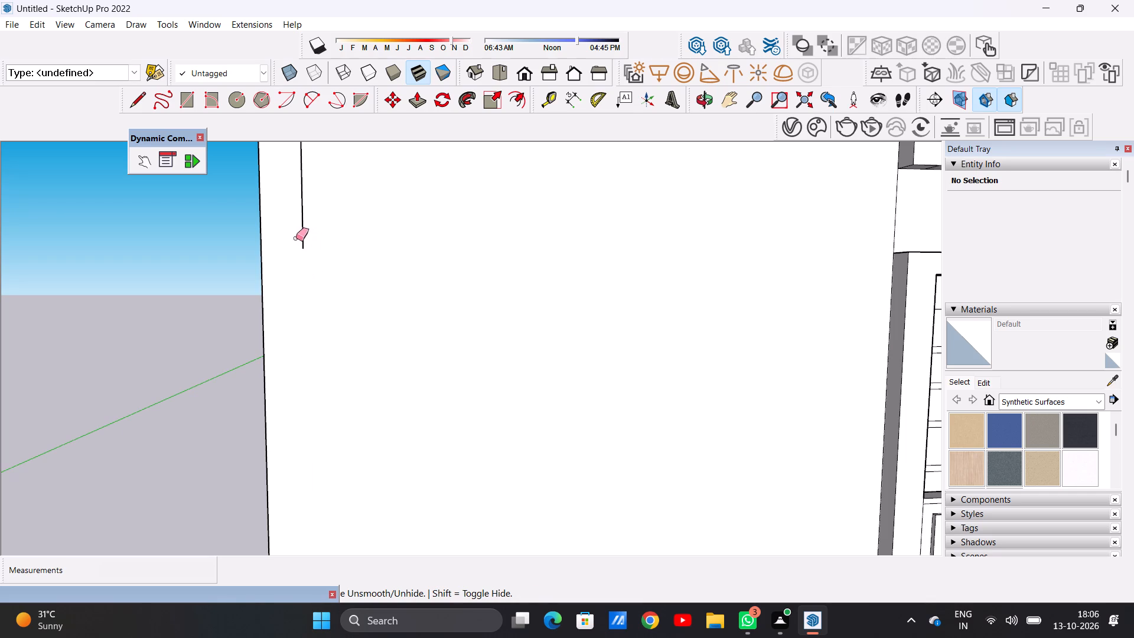
pyautogui.click(302, 233)
pyautogui.press('space')
pyautogui.scroll(-18, 373, 365)
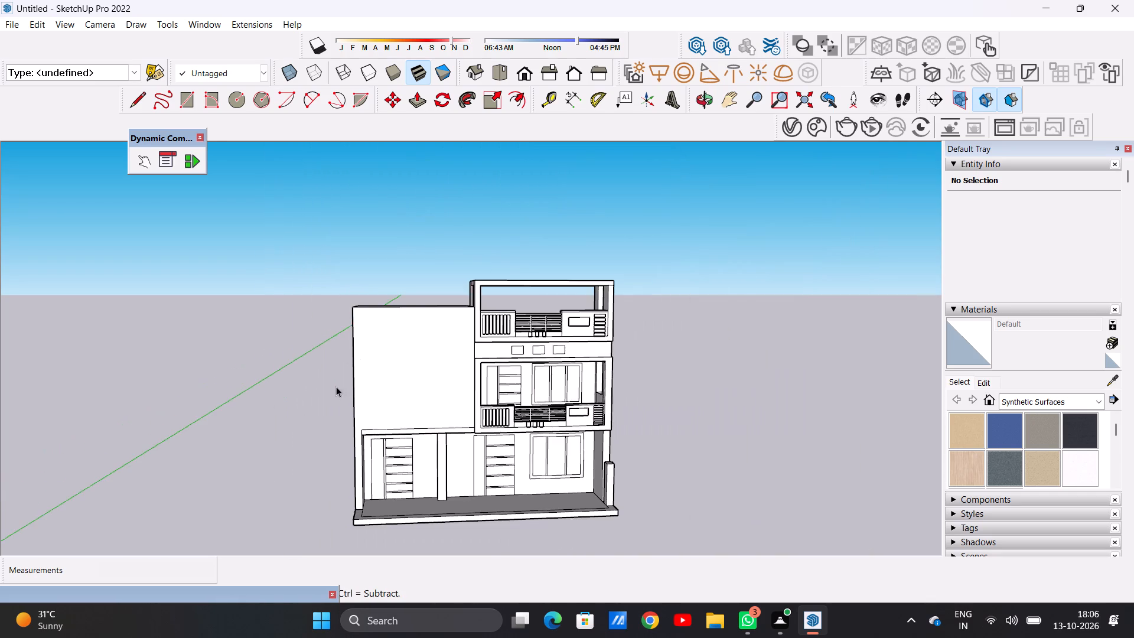
# Push/Pull the top face of the plain block beside the balconies up 3' 5 15/16", and again by 2' 10 1/2".
pyautogui.moveTo(336, 386); pyautogui.dragTo(282, 395, button='middle')
pyautogui.scroll(6, 432, 365)
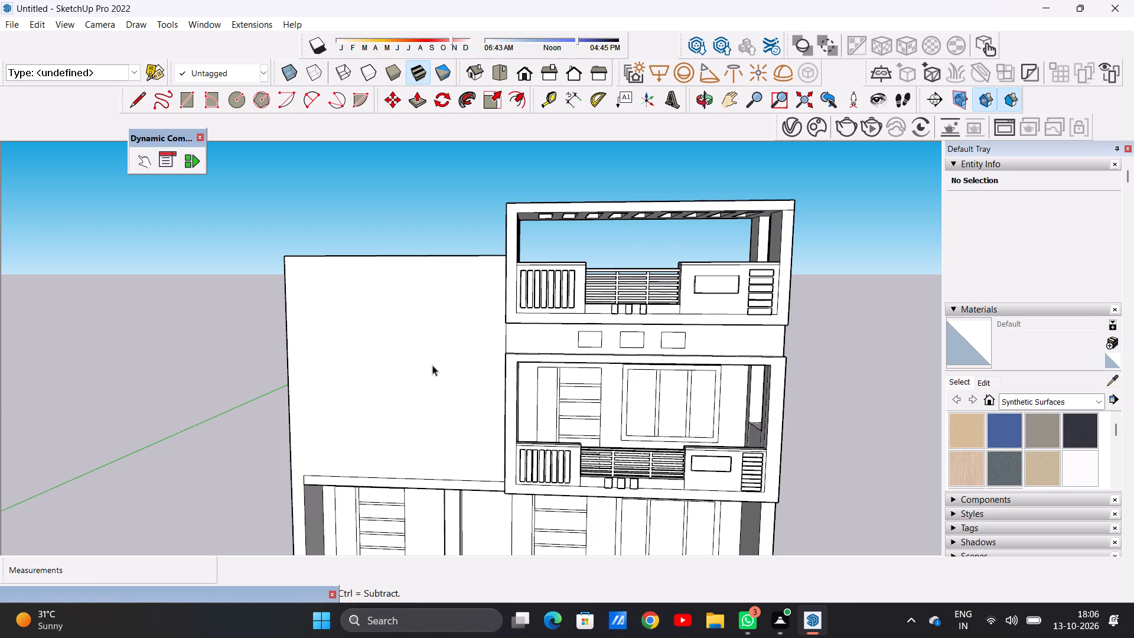
pyautogui.scroll(-6, 532, 415)
pyautogui.scroll(-19, 465, 373)
pyautogui.moveTo(431, 376); pyautogui.dragTo(565, 438, button='middle')
pyautogui.scroll(4, 446, 308)
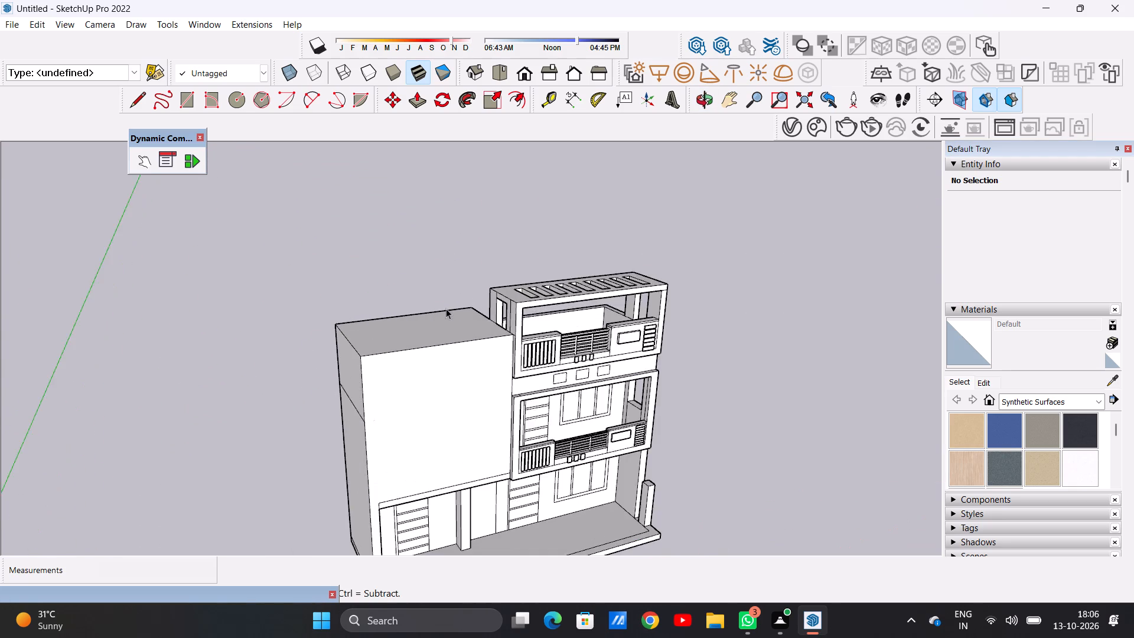
pyautogui.scroll(3, 446, 308)
pyautogui.scroll(-1, 458, 329)
pyautogui.scroll(8, 458, 329)
pyautogui.press('p')
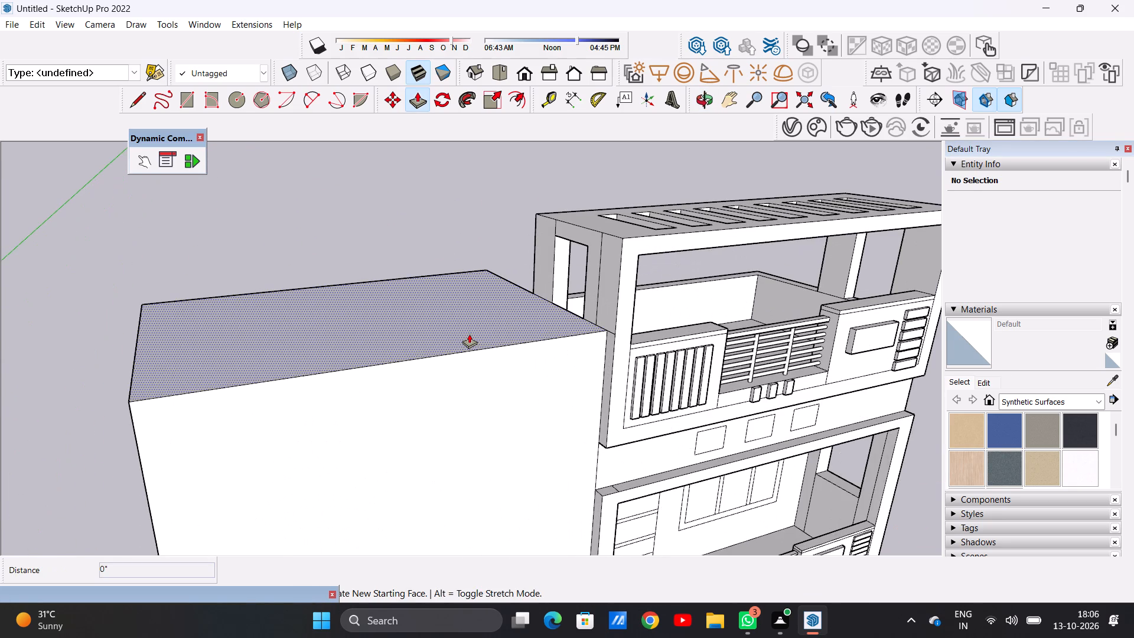
pyautogui.click(468, 333)
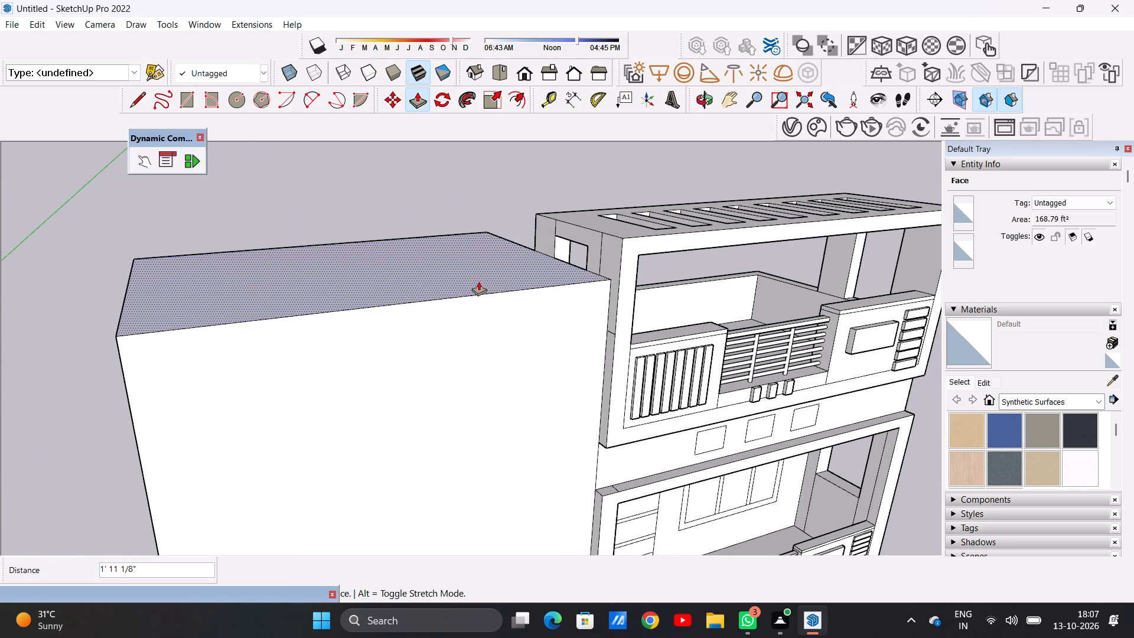
pyautogui.click(501, 198)
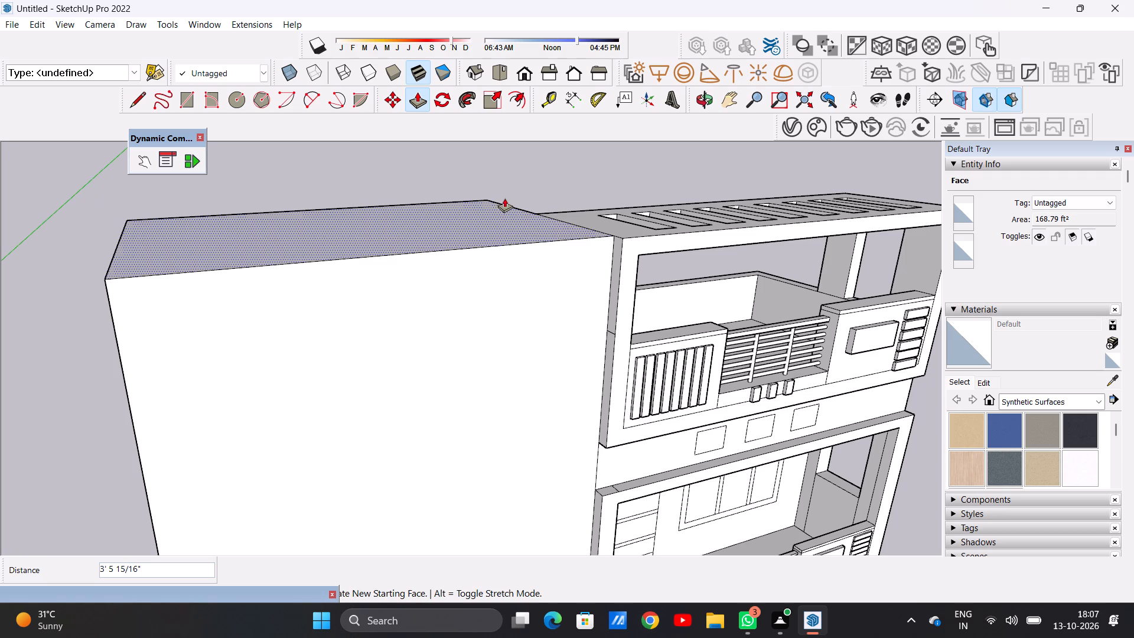
pyautogui.click(538, 226)
pyautogui.click(538, 147)
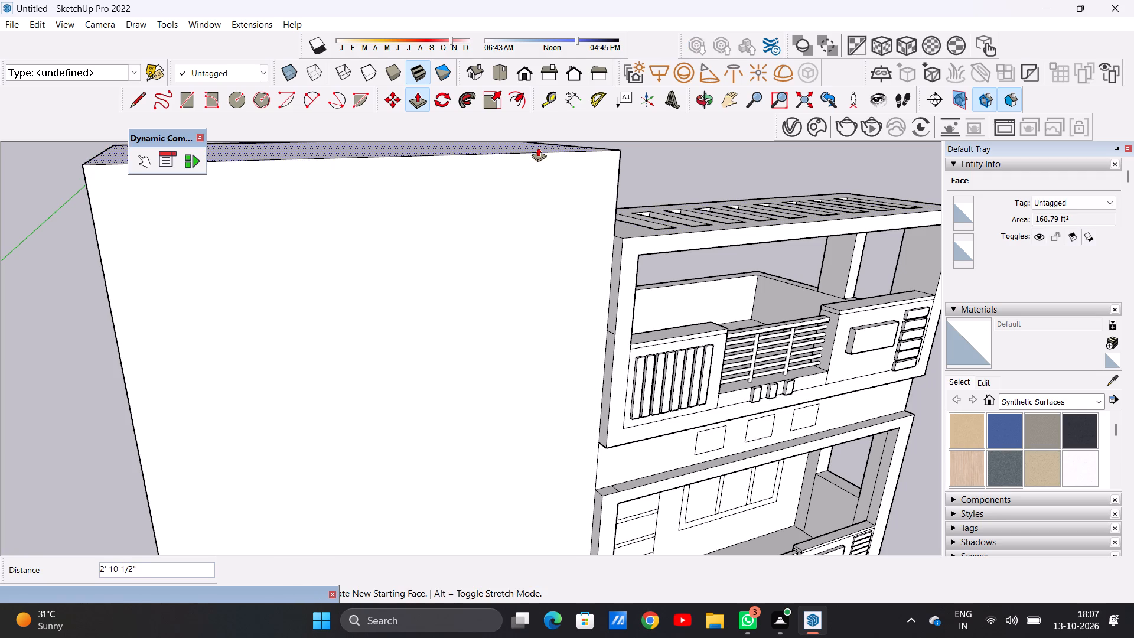
pyautogui.scroll(-11, 513, 282)
pyautogui.moveTo(509, 324); pyautogui.dragTo(365, 282, button='middle')
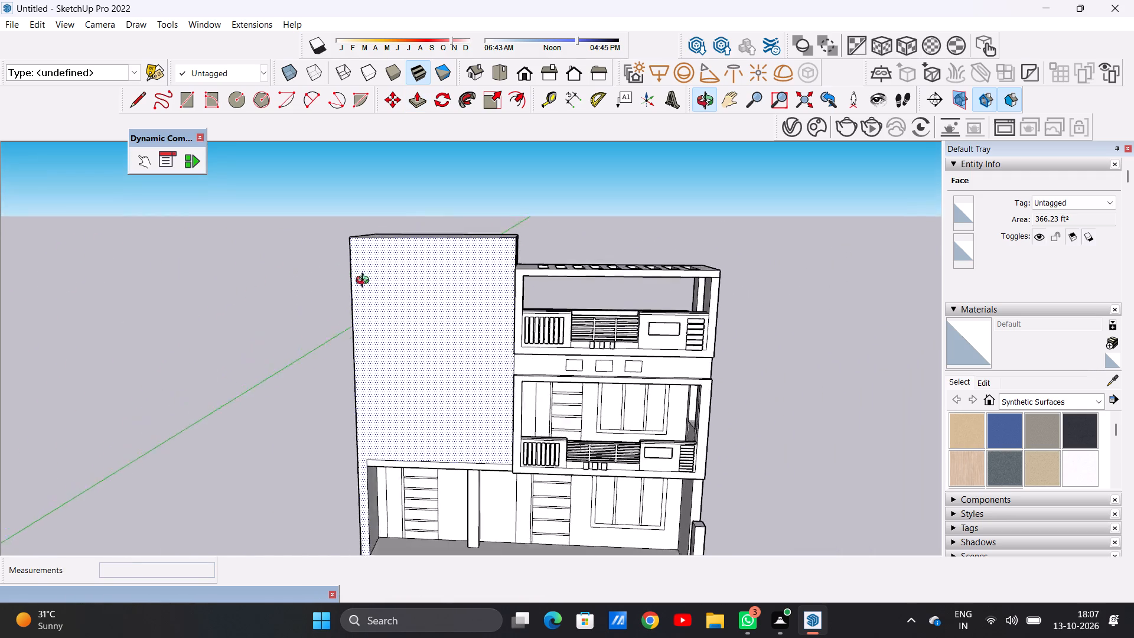
pyautogui.moveTo(365, 282); pyautogui.dragTo(306, 274, button='middle')
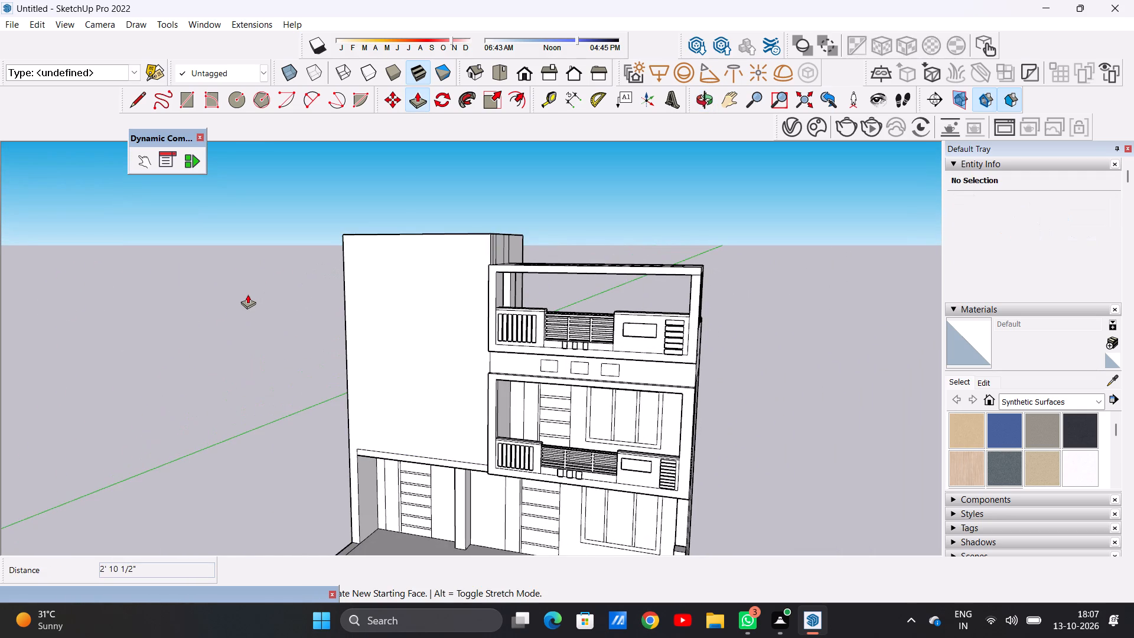
pyautogui.press('space')
pyautogui.scroll(-1, 542, 304)
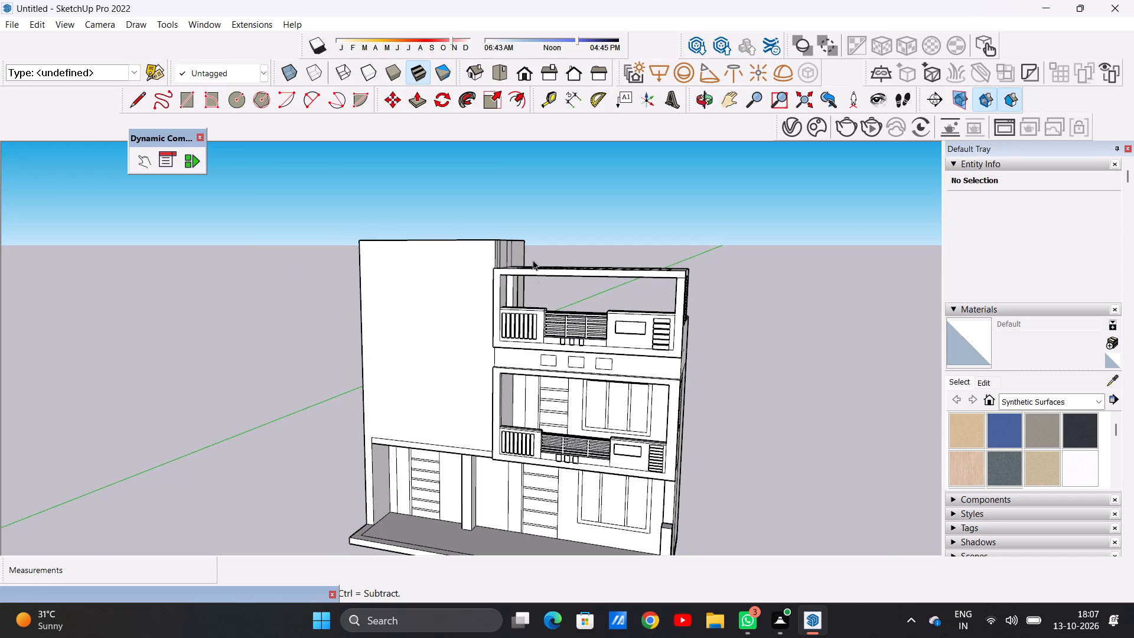
# Erase the four vertical edges dividing the raised block's side wall above the slotted pergola roof.
pyautogui.moveTo(542, 252); pyautogui.dragTo(1106, 637, button='middle')
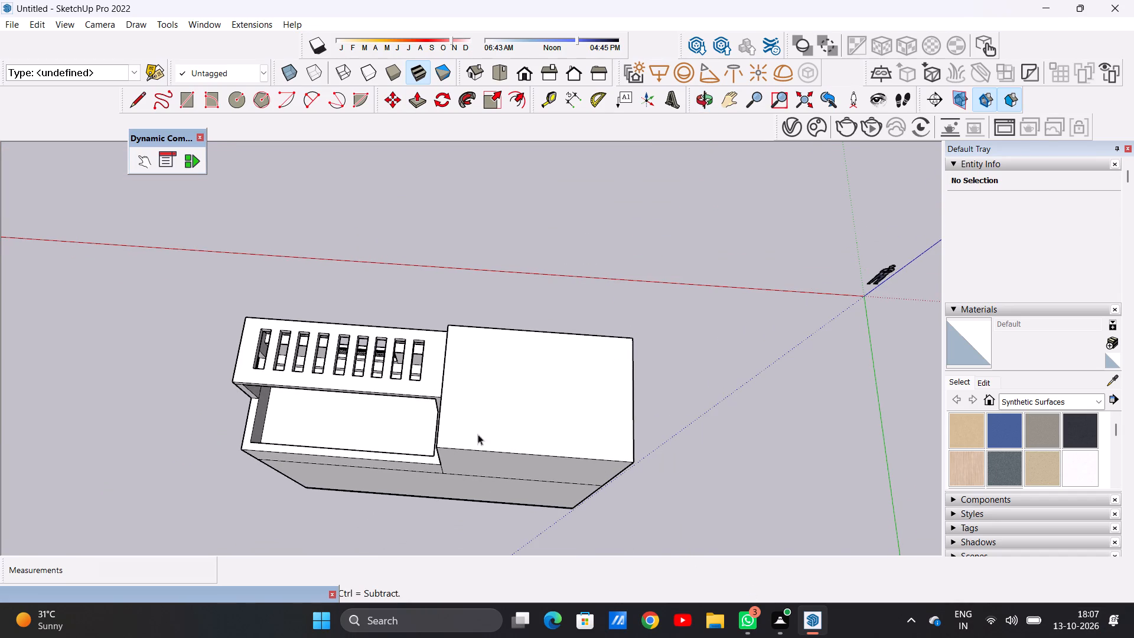
pyautogui.moveTo(708, 388); pyautogui.dragTo(397, 388, button='middle')
pyautogui.moveTo(639, 364); pyautogui.dragTo(393, 344, button='middle')
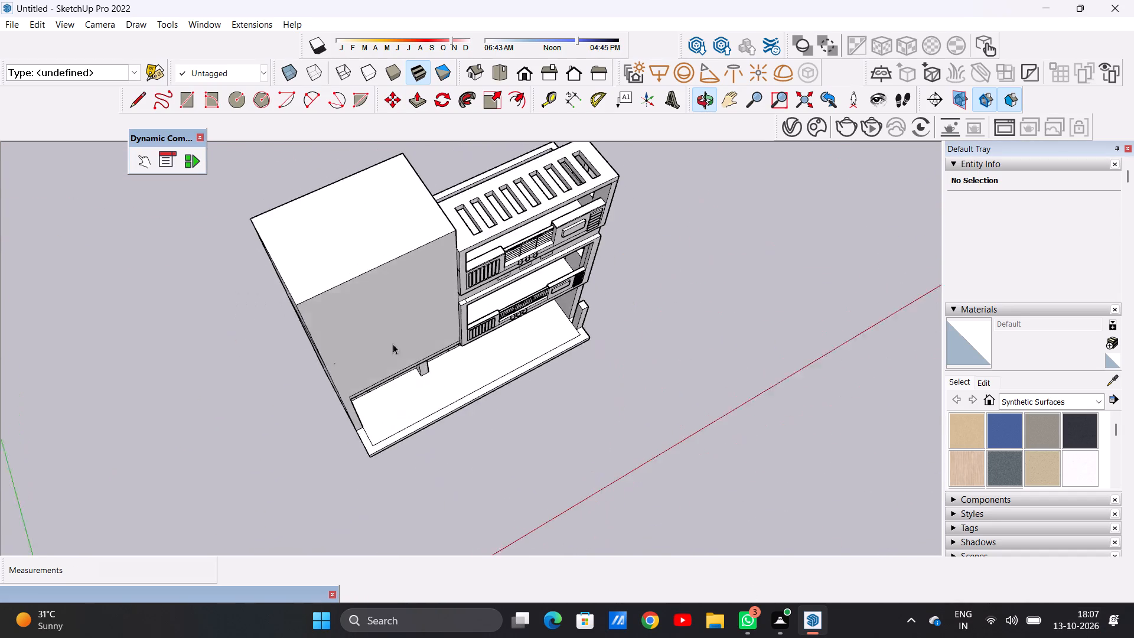
pyautogui.moveTo(393, 344); pyautogui.dragTo(295, 340, button='middle')
pyautogui.moveTo(719, 336); pyautogui.dragTo(317, 305, button='middle')
pyautogui.scroll(-4, 342, 336)
pyautogui.scroll(9, 456, 268)
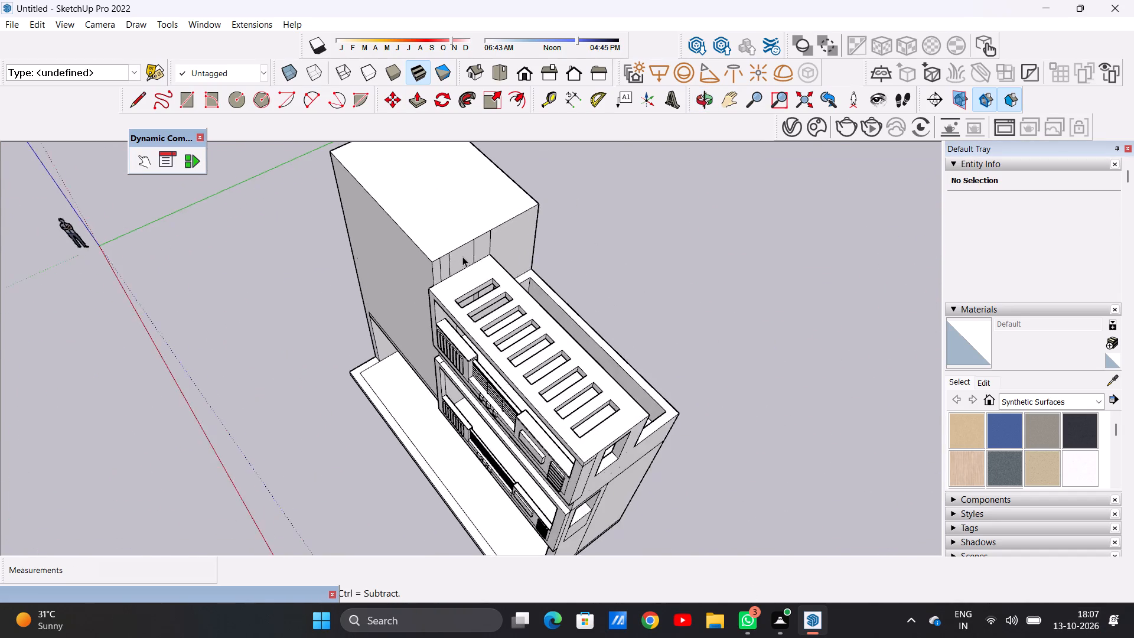
pyautogui.scroll(-1, 462, 256)
pyautogui.scroll(9, 462, 256)
pyautogui.moveTo(464, 307); pyautogui.dragTo(410, 216, button='middle')
pyautogui.scroll(1, 452, 292)
pyautogui.scroll(-8, 406, 288)
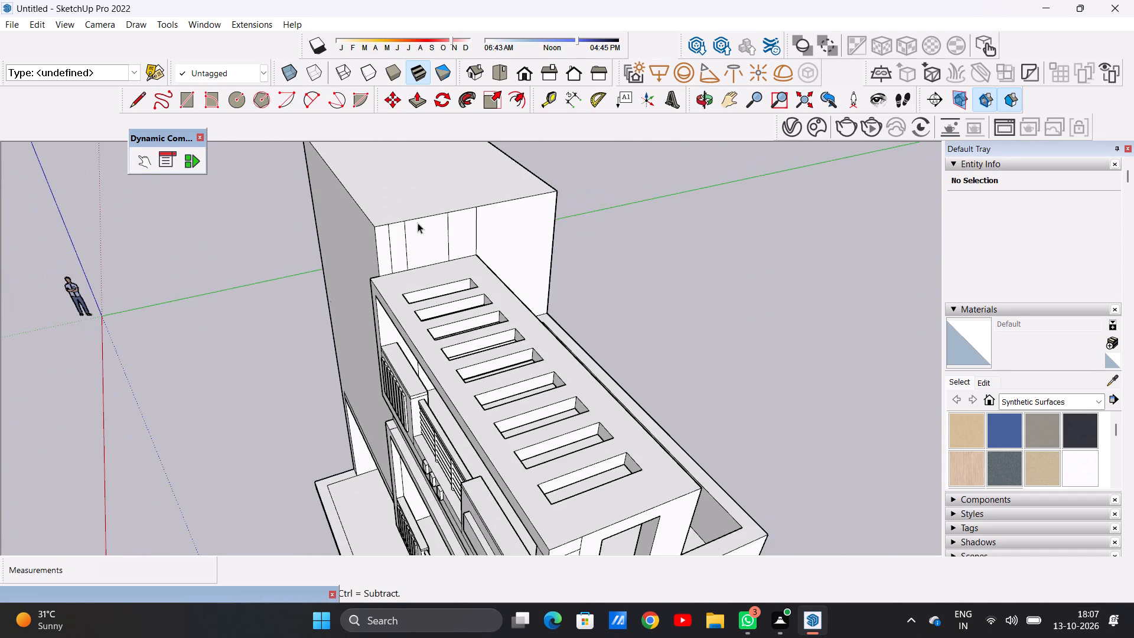
pyautogui.scroll(11, 423, 220)
pyautogui.press('e')
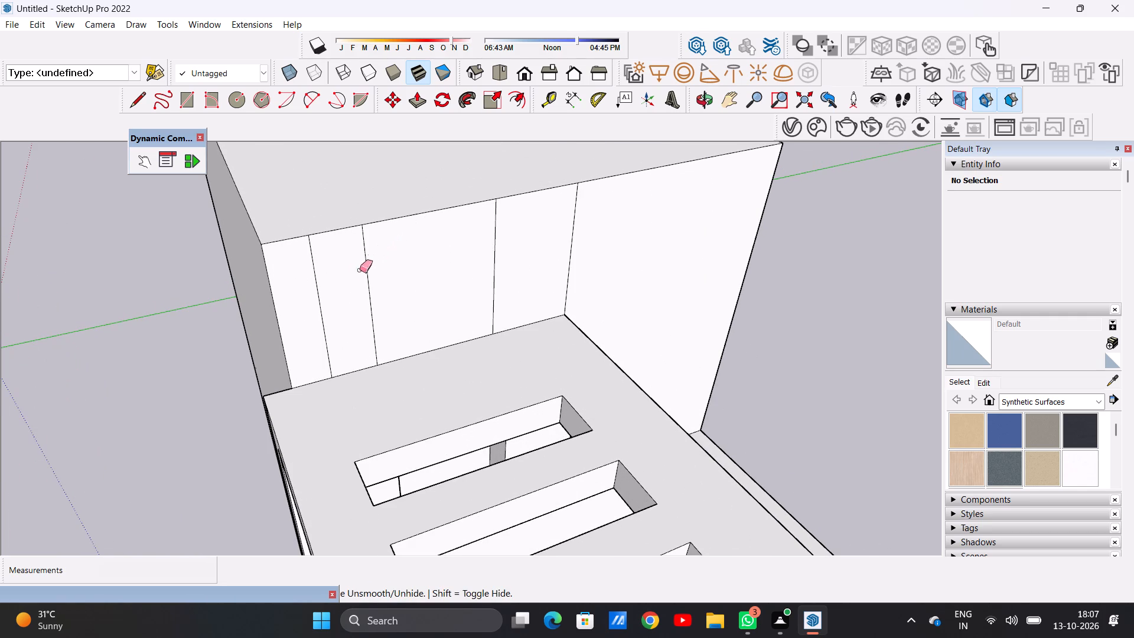
pyautogui.moveTo(309, 296); pyautogui.dragTo(367, 291)
pyautogui.moveTo(361, 291); pyautogui.dragTo(373, 288)
pyautogui.moveTo(472, 273); pyautogui.dragTo(509, 269)
pyautogui.moveTo(524, 262); pyautogui.dragTo(569, 253)
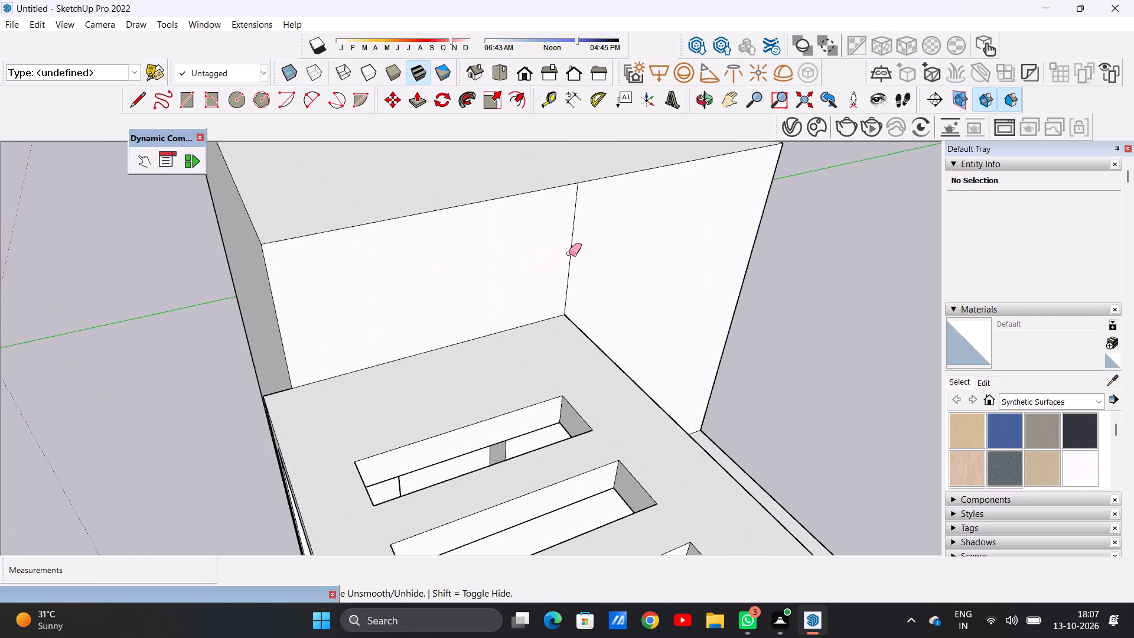
pyautogui.moveTo(569, 253); pyautogui.dragTo(586, 243)
pyautogui.press('space')
pyautogui.scroll(-8, 569, 330)
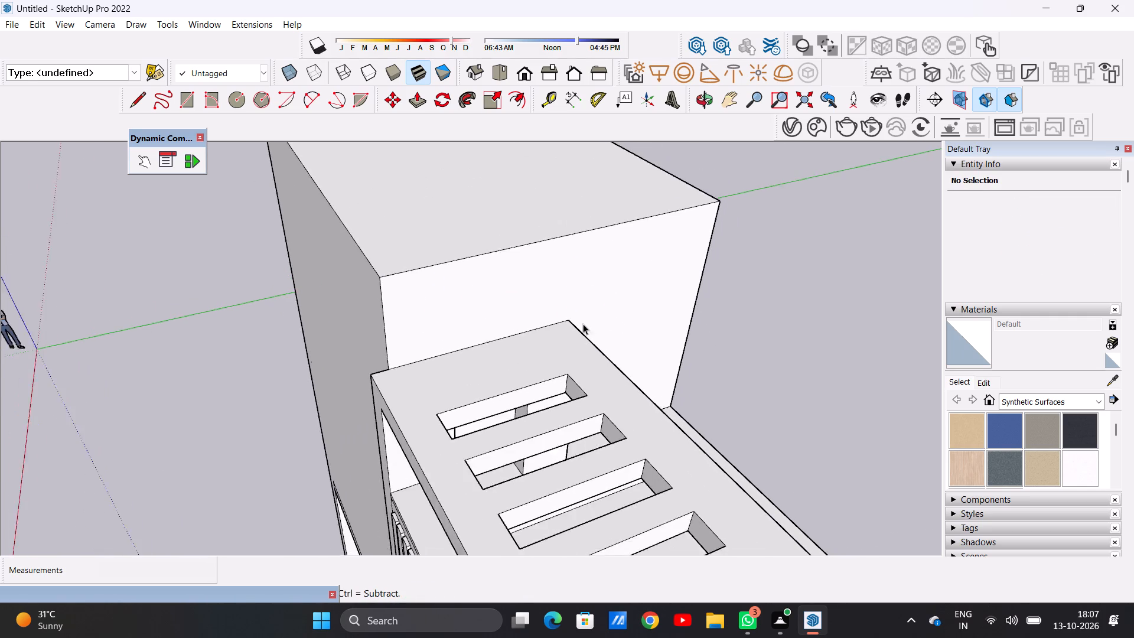
pyautogui.scroll(-14, 583, 324)
# Examine the front elevation and check it against the project brief in the Fuji window.
pyautogui.moveTo(448, 401); pyautogui.dragTo(764, 303, button='middle')
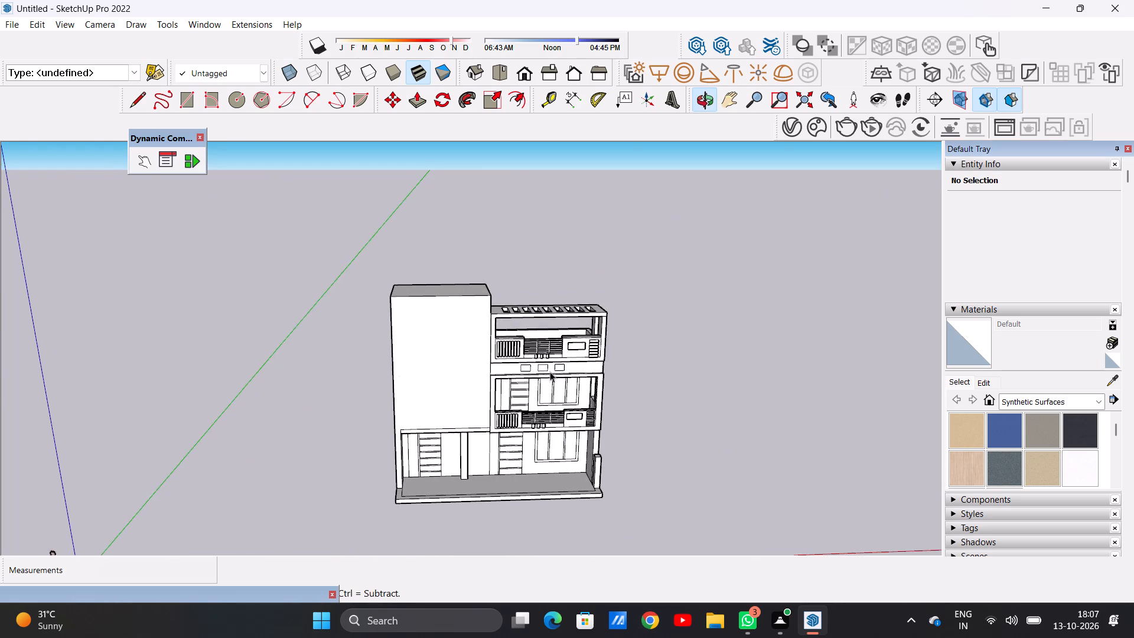
pyautogui.scroll(1, 477, 357)
pyautogui.scroll(-1, 475, 357)
pyautogui.scroll(4, 475, 357)
pyautogui.moveTo(500, 394); pyautogui.dragTo(419, 315, button='middle')
pyautogui.scroll(1, 419, 315)
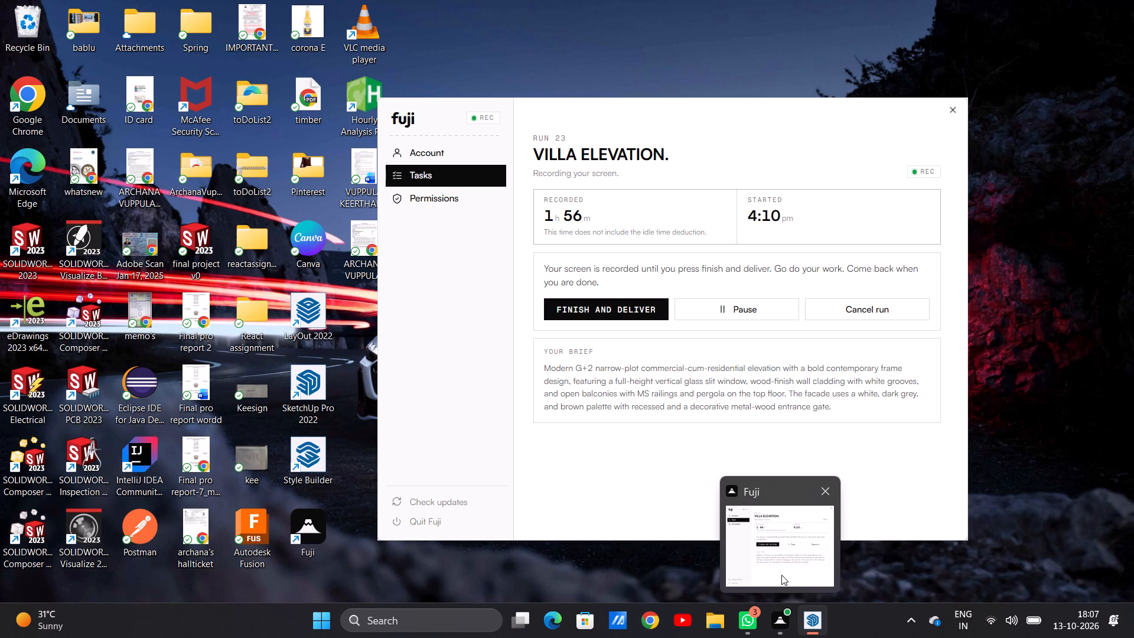
pyautogui.click(769, 545)
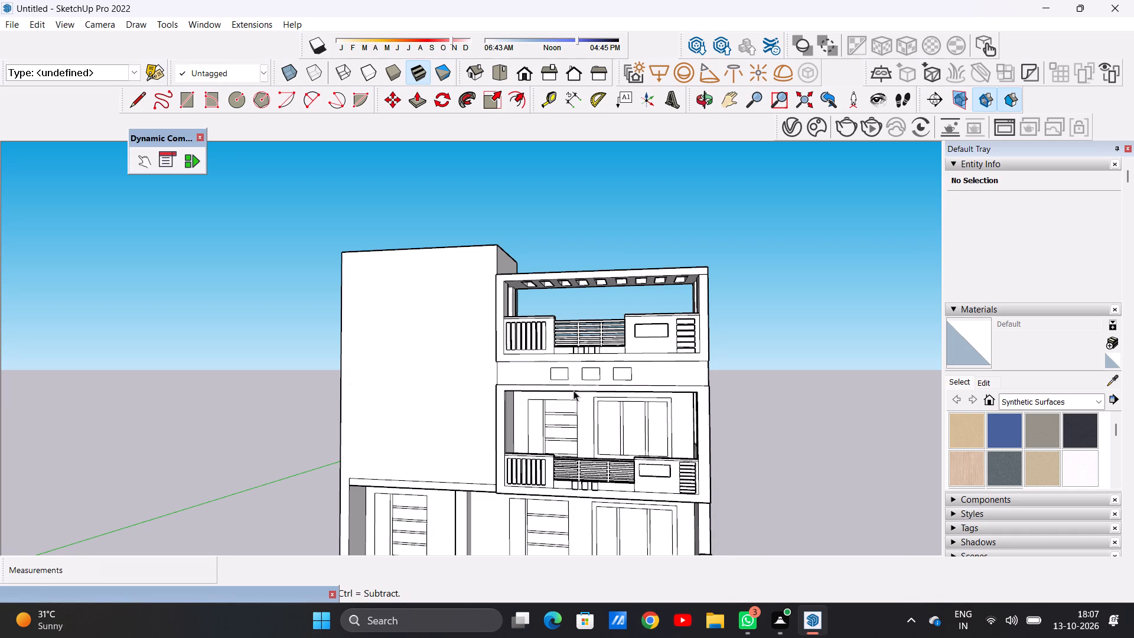
# Erase the horizontal edge across the tall block's outer side wall, including its leftover short segment.
pyautogui.scroll(-7, 515, 311)
pyautogui.moveTo(480, 325); pyautogui.dragTo(673, 490, button='middle')
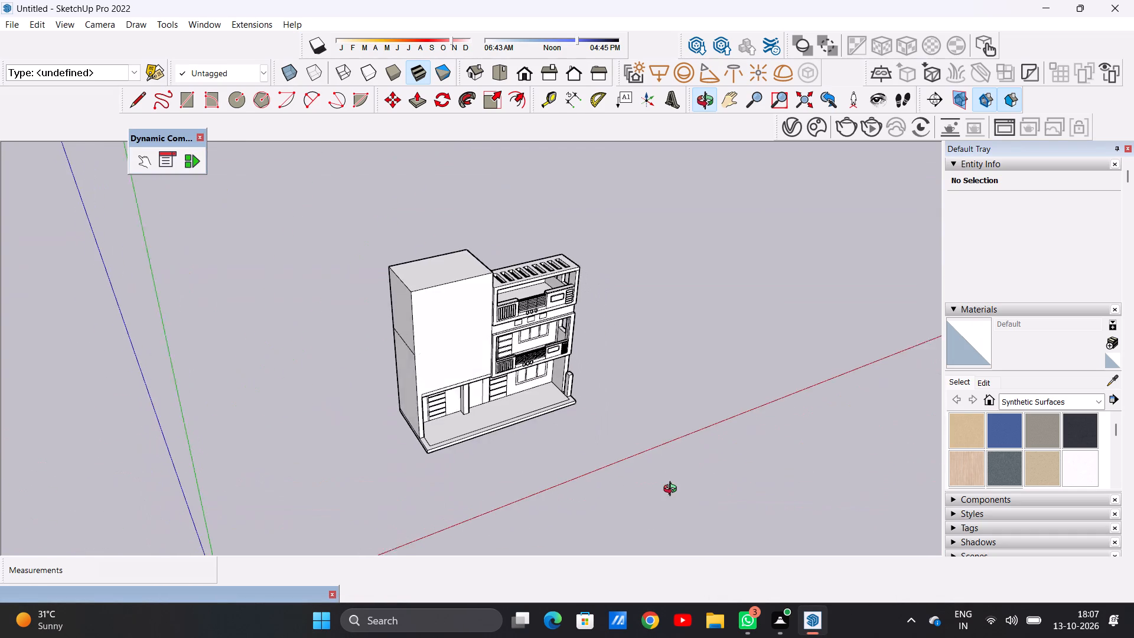
pyautogui.moveTo(673, 490); pyautogui.dragTo(676, 488, button='middle')
pyautogui.scroll(6, 462, 312)
pyautogui.moveTo(420, 360); pyautogui.dragTo(527, 318, button='middle')
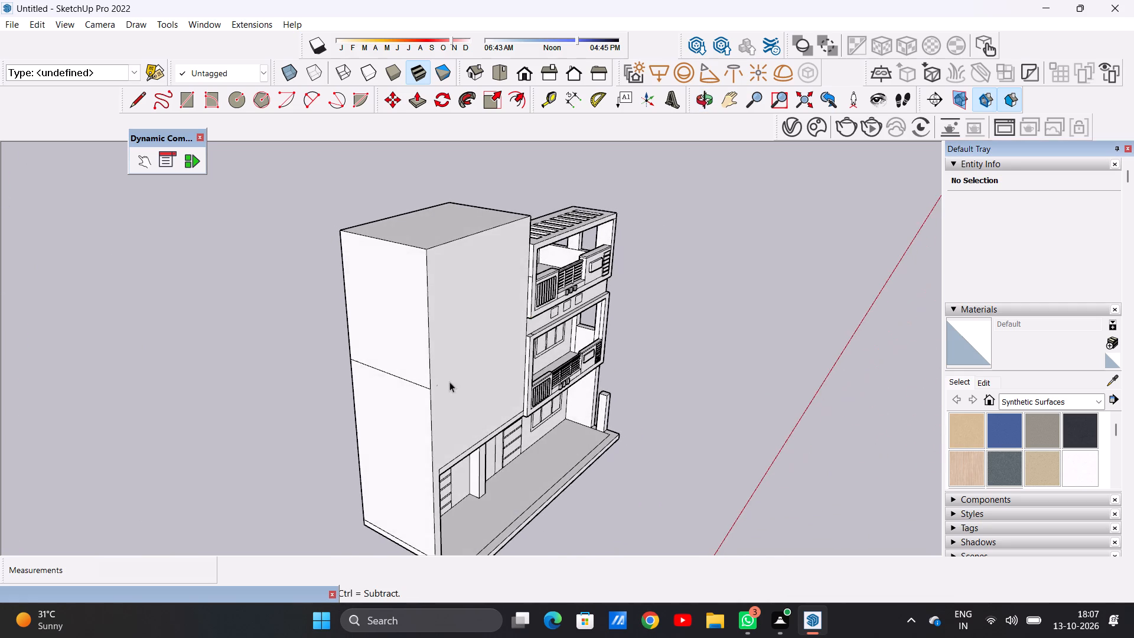
pyautogui.scroll(11, 415, 405)
pyautogui.press('e')
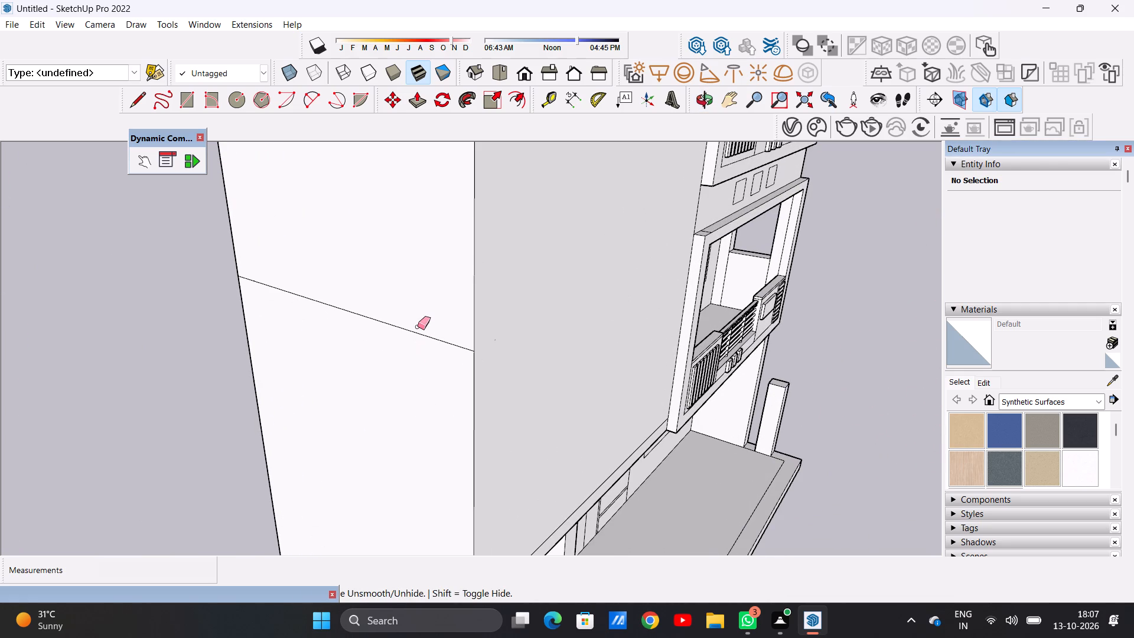
pyautogui.moveTo(416, 318); pyautogui.dragTo(411, 336)
pyautogui.scroll(5, 252, 301)
pyautogui.scroll(-1, 250, 300)
pyautogui.scroll(3, 247, 300)
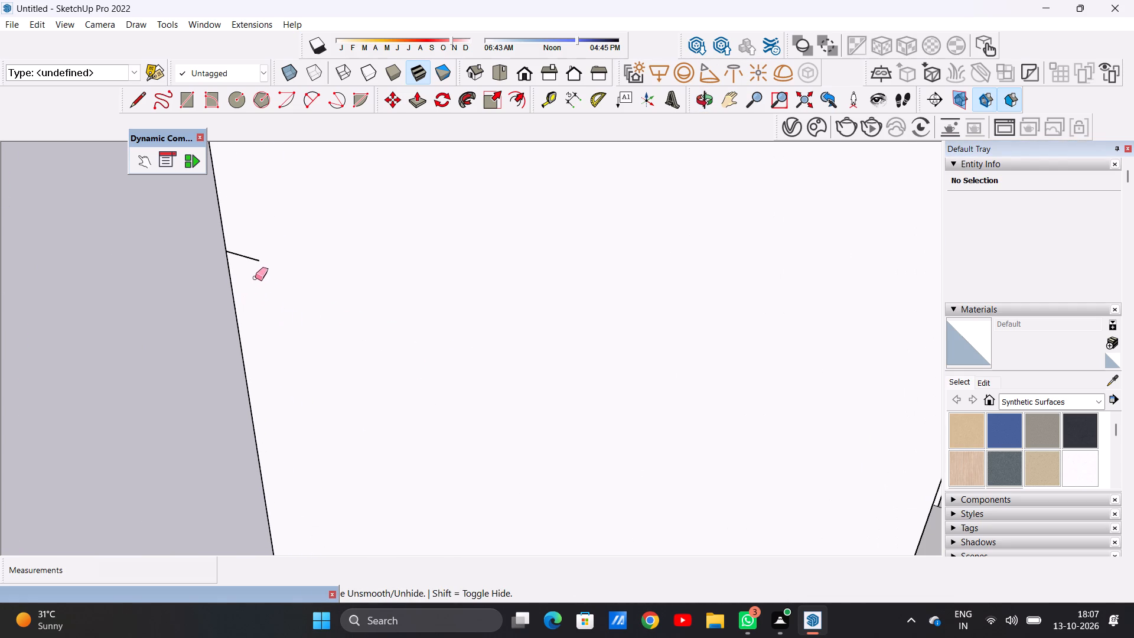
pyautogui.moveTo(250, 243); pyautogui.dragTo(245, 259)
pyautogui.press('space')
pyautogui.scroll(-8, 341, 321)
pyautogui.scroll(1, 396, 319)
pyautogui.scroll(-8, 396, 319)
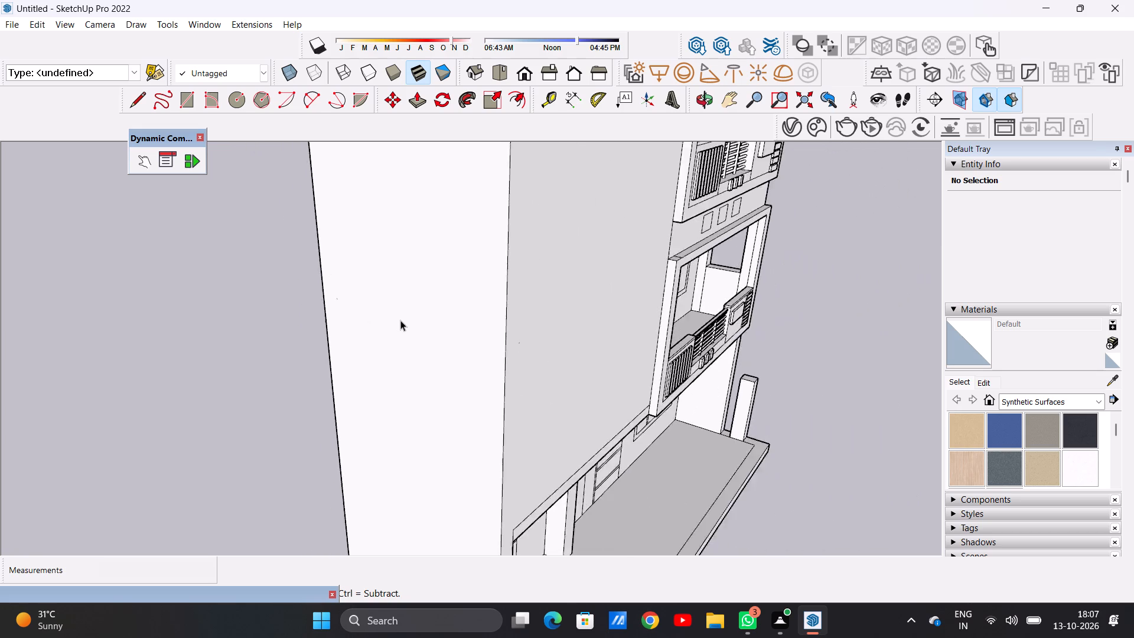
pyautogui.scroll(-7, 400, 320)
# Draw a line about 6 1/16" long across the top balcony frame's side face, level with the underside of its top beam.
pyautogui.moveTo(580, 358); pyautogui.dragTo(398, 395, button='middle')
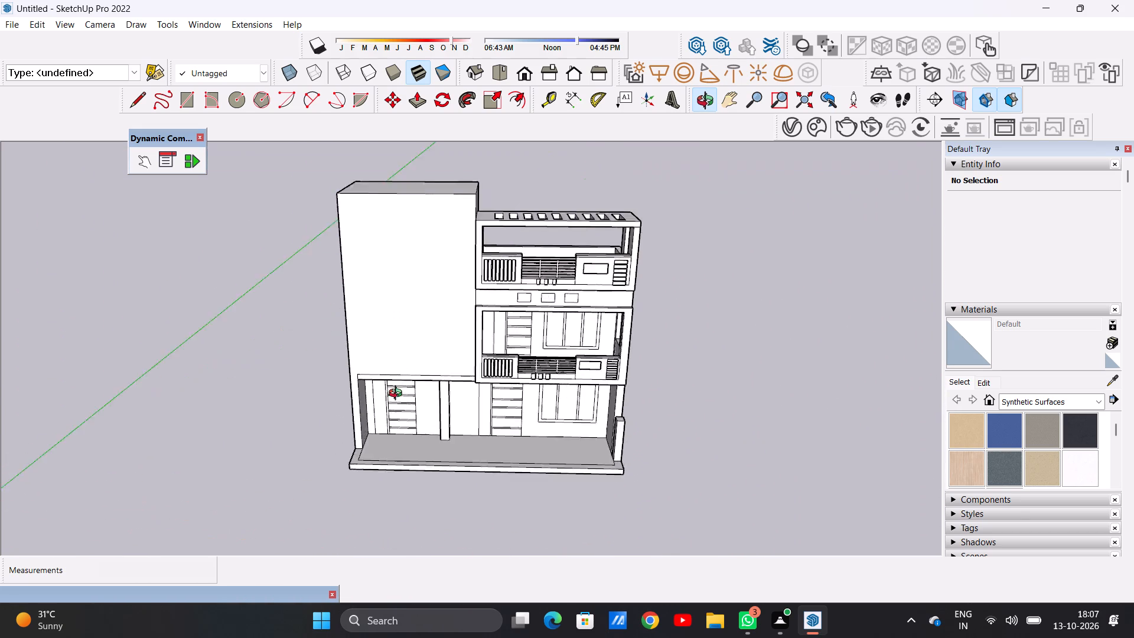
pyautogui.moveTo(398, 395); pyautogui.dragTo(337, 313, button='middle')
pyautogui.scroll(1, 529, 292)
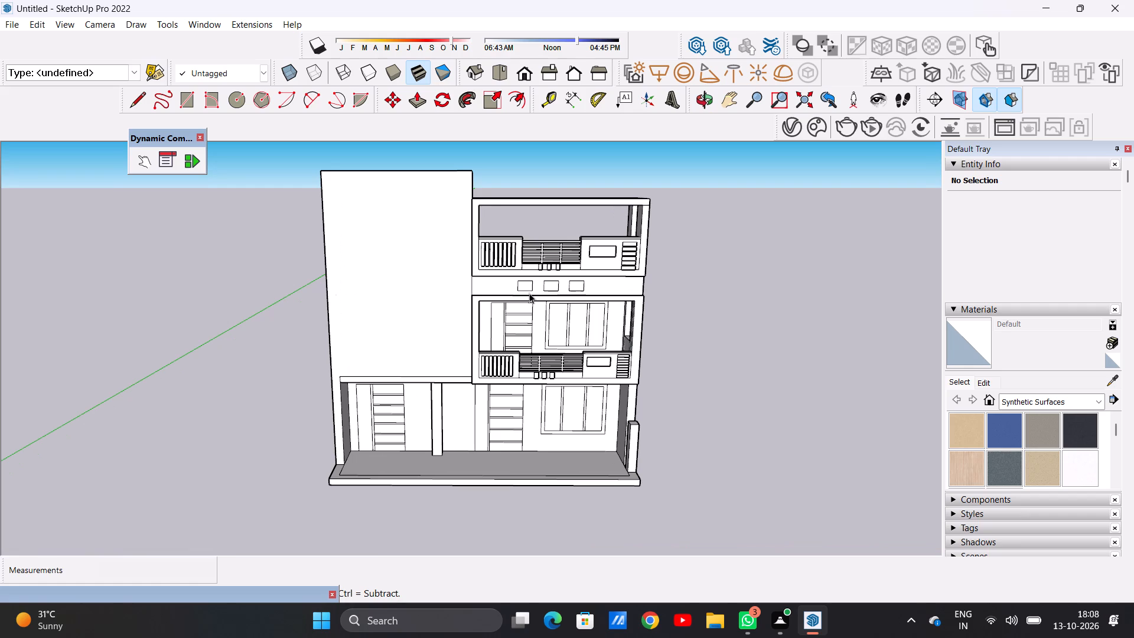
pyautogui.moveTo(454, 222); pyautogui.dragTo(575, 214, button='middle')
pyautogui.scroll(7, 463, 206)
pyautogui.scroll(-1, 491, 222)
pyautogui.scroll(4, 491, 222)
pyautogui.moveTo(428, 226); pyautogui.dragTo(495, 237, button='middle')
pyautogui.scroll(1, 500, 230)
pyautogui.scroll(-1, 500, 230)
pyautogui.scroll(4, 500, 230)
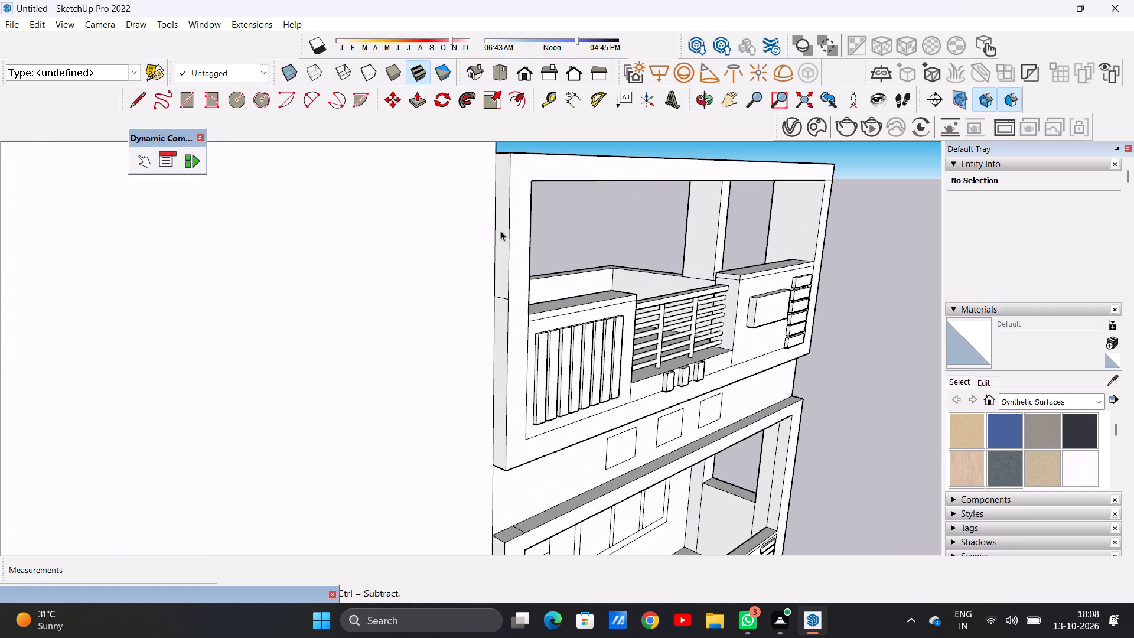
pyautogui.press('l')
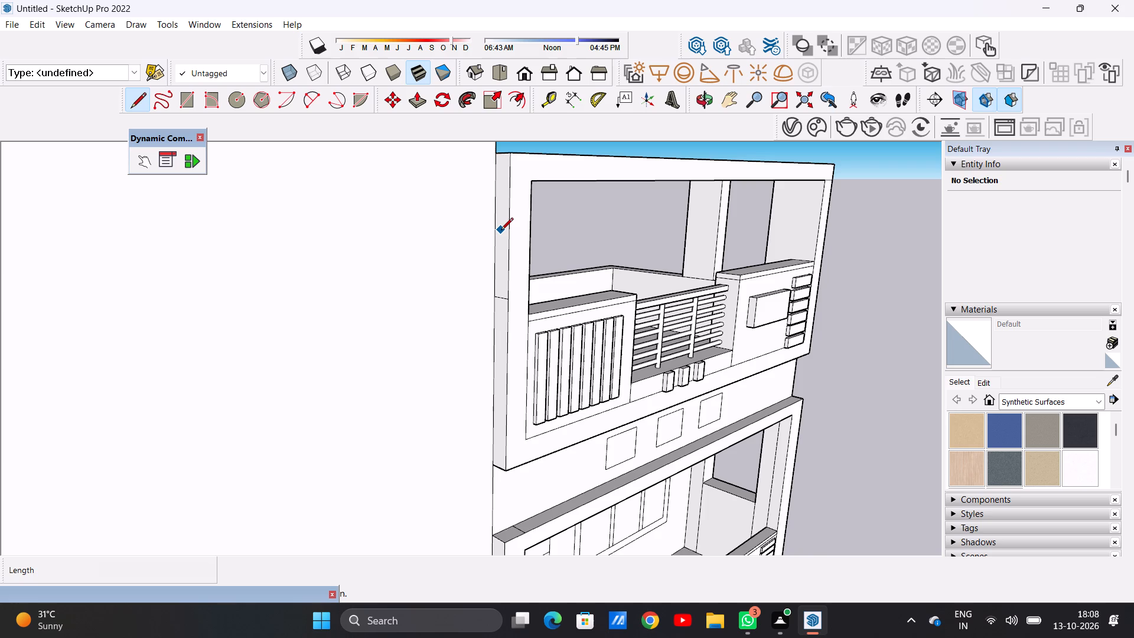
pyautogui.scroll(5, 519, 177)
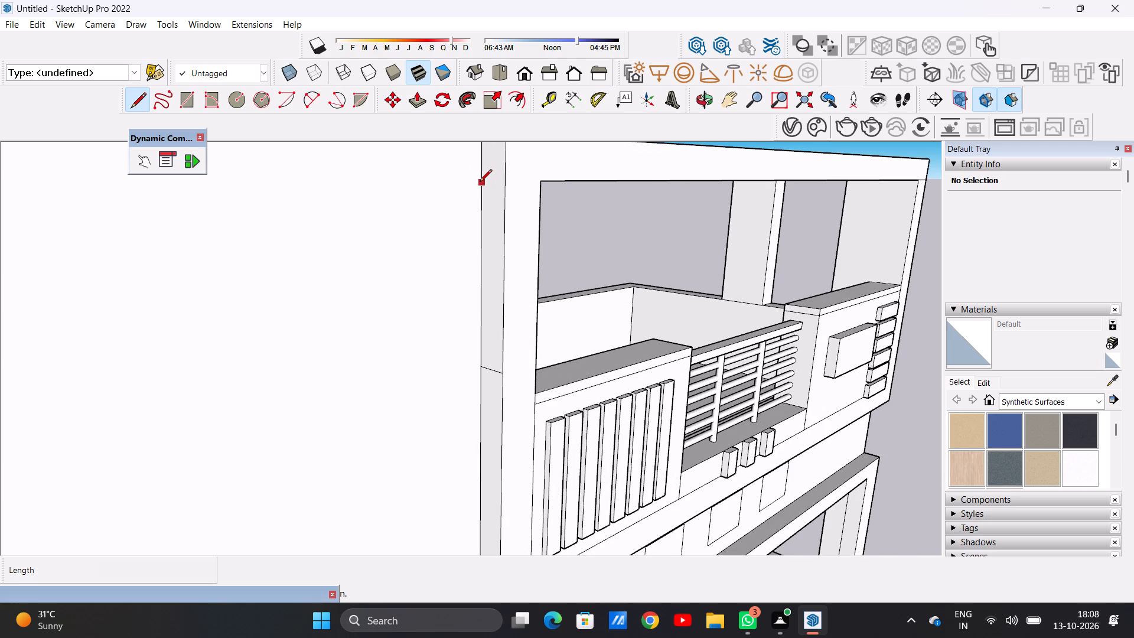
pyautogui.click(481, 181)
pyautogui.click(506, 185)
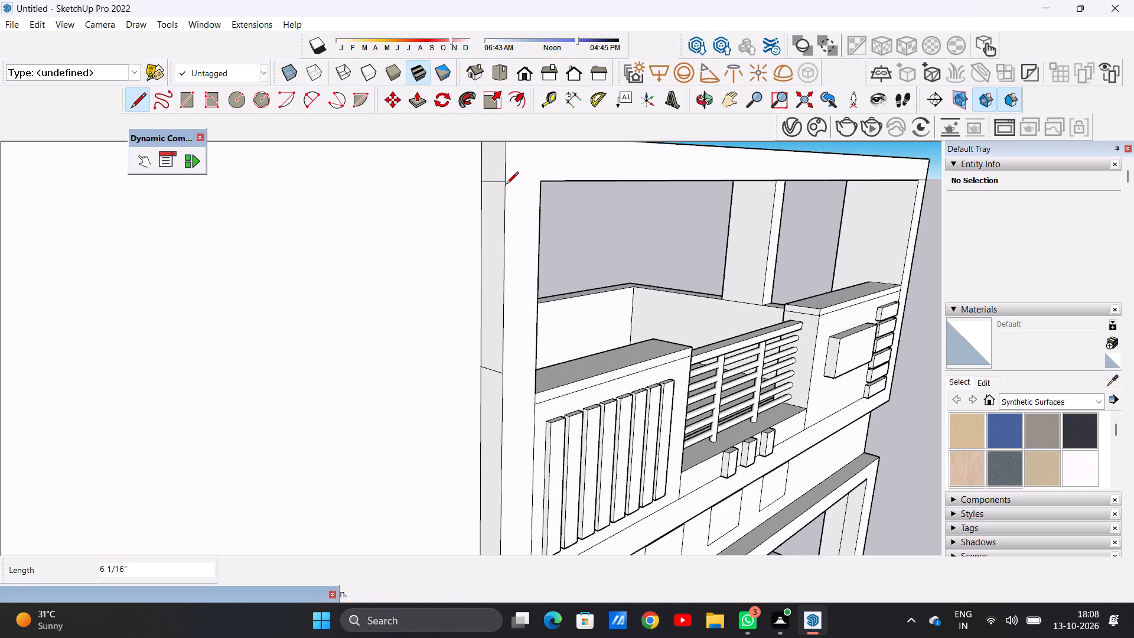
pyautogui.press('space')
# Push/Pull the small face above that line 12' 2 5/8" sideways to form a beam across the tall block's front wall.
pyautogui.write('p')
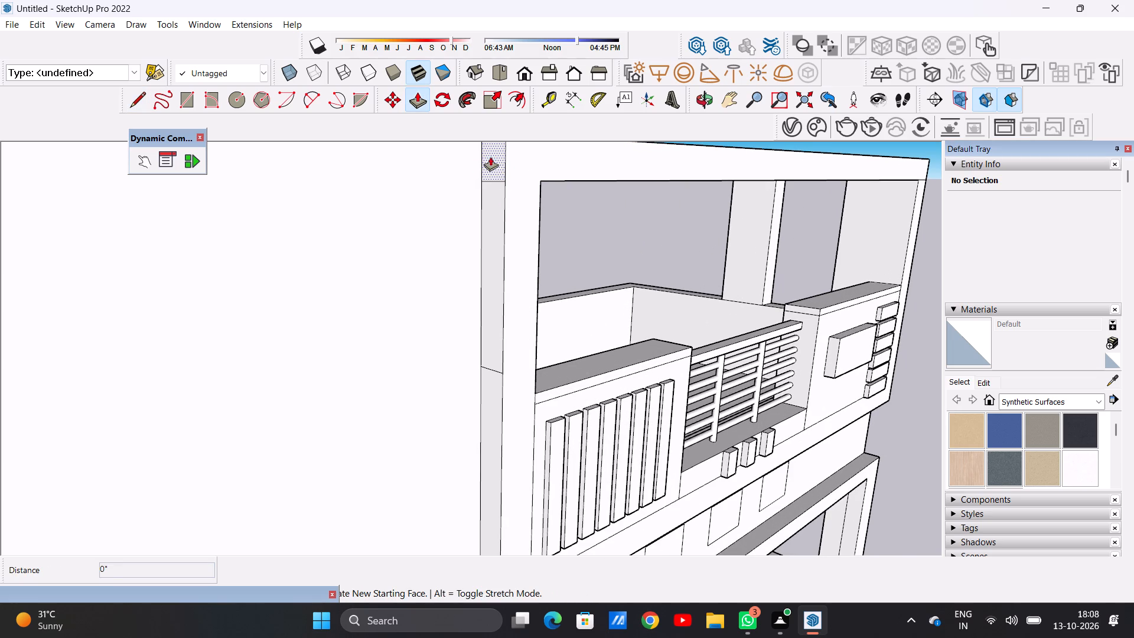
pyautogui.click(494, 158)
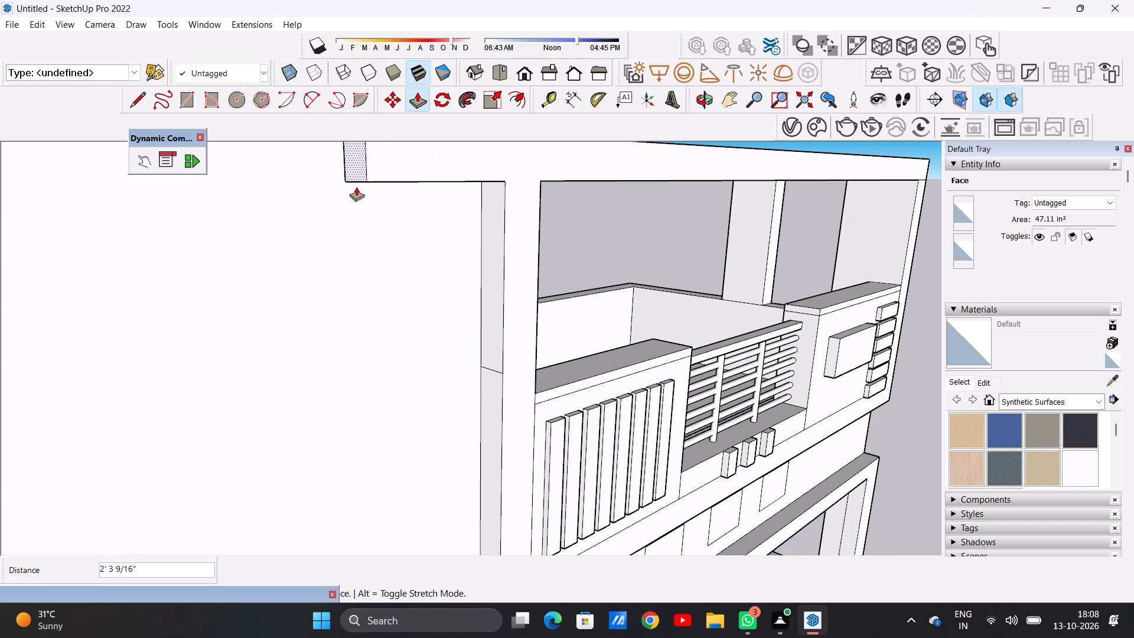
pyautogui.scroll(-6, 372, 216)
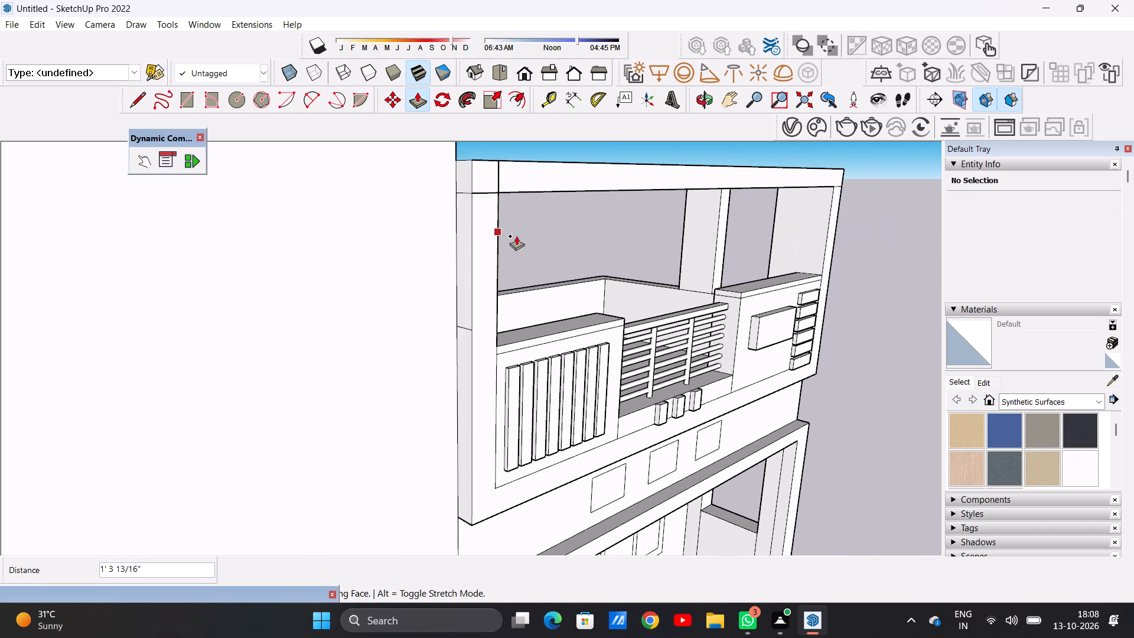
pyautogui.scroll(-3, 516, 236)
pyautogui.scroll(-8, 343, 224)
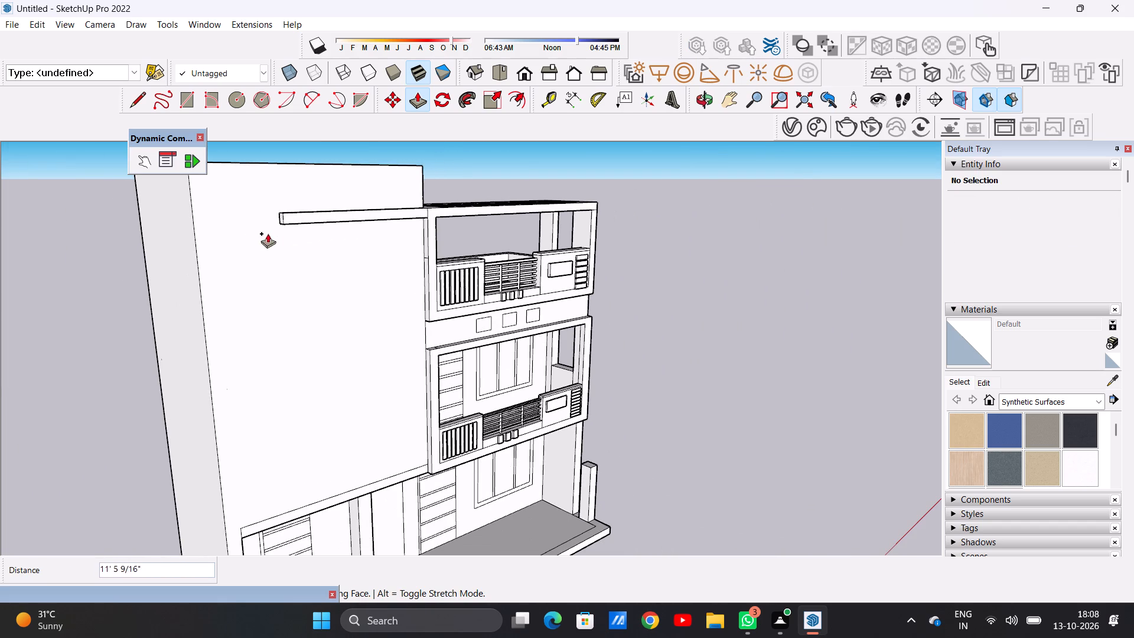
pyautogui.moveTo(249, 230); pyautogui.dragTo(141, 211, button='middle')
pyautogui.scroll(9, 202, 211)
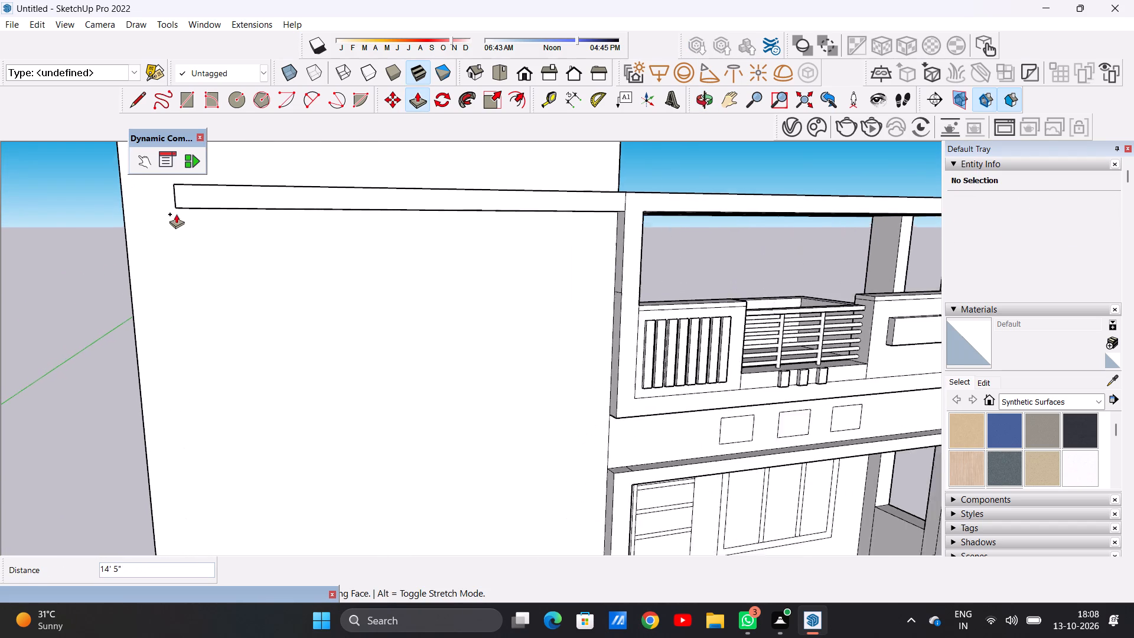
pyautogui.scroll(1, 176, 214)
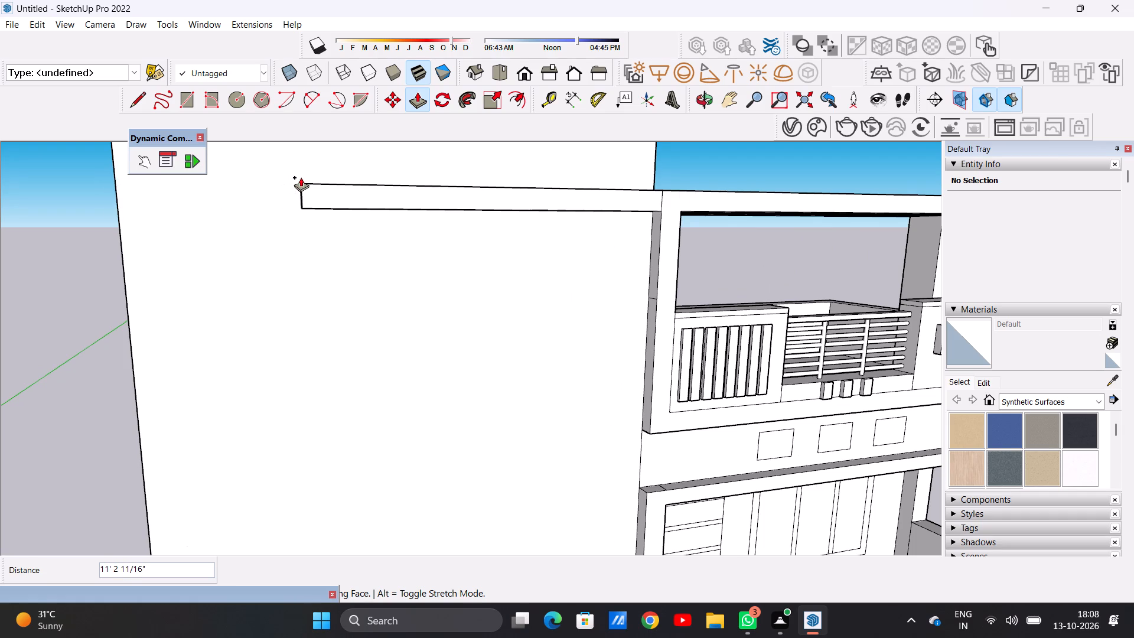
pyautogui.click(263, 181)
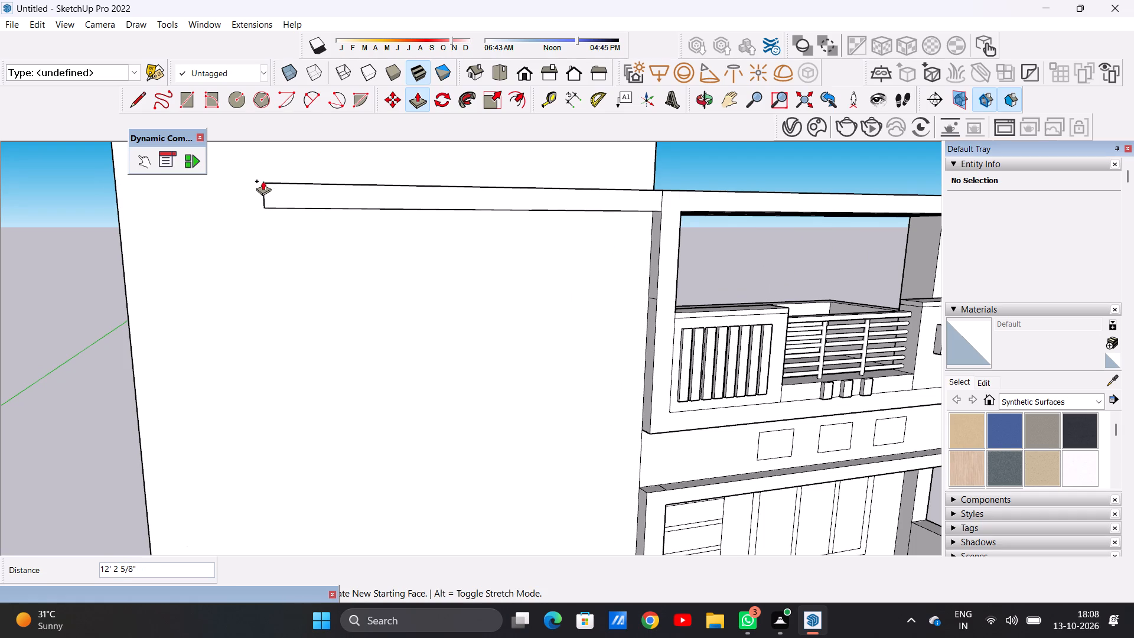
pyautogui.press('space')
# Push/Pull the front face of the beam on the tall block outward by about 6 5/16".
pyautogui.scroll(-11, 327, 233)
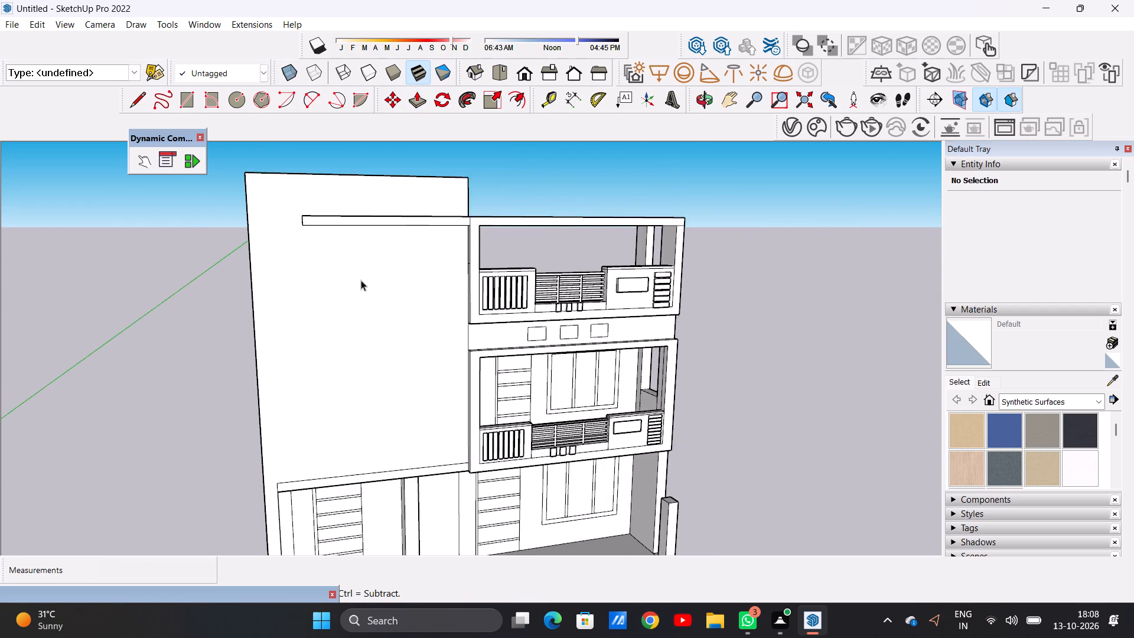
pyautogui.moveTo(360, 281); pyautogui.dragTo(272, 265, button='middle')
pyautogui.scroll(1, 272, 265)
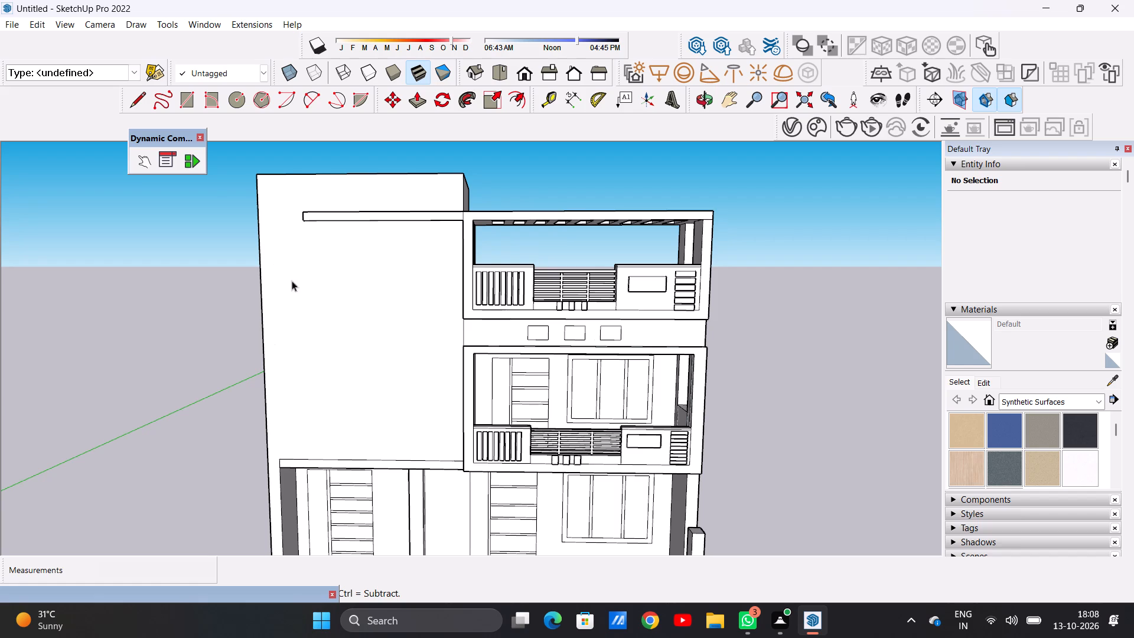
pyautogui.moveTo(325, 327); pyautogui.dragTo(326, 265, button='middle')
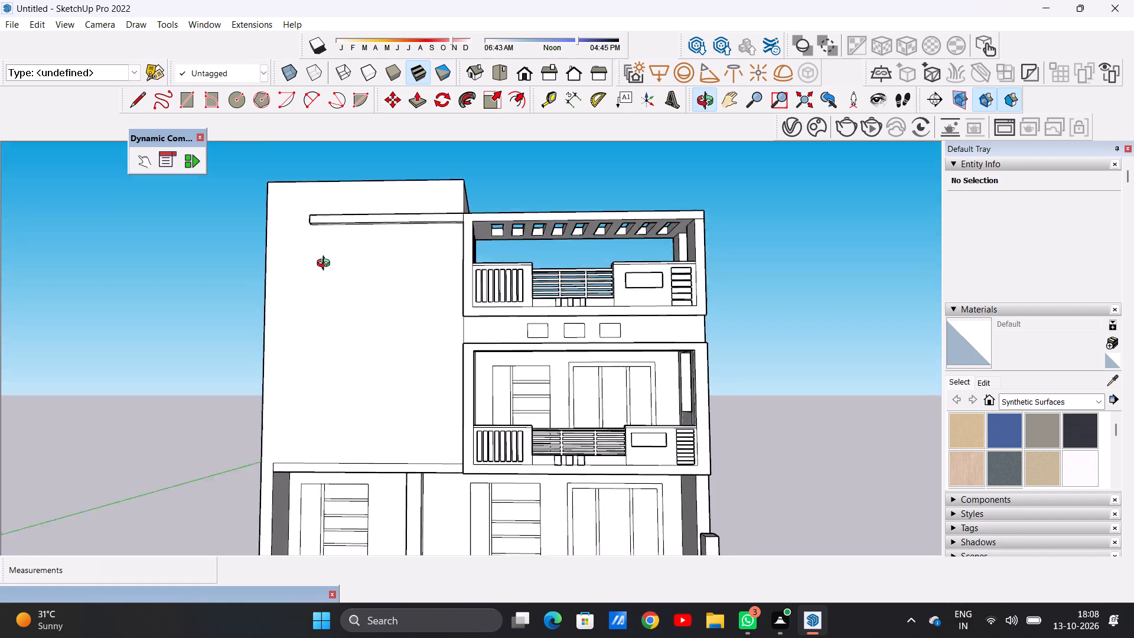
pyautogui.moveTo(326, 265); pyautogui.dragTo(334, 222, button='middle')
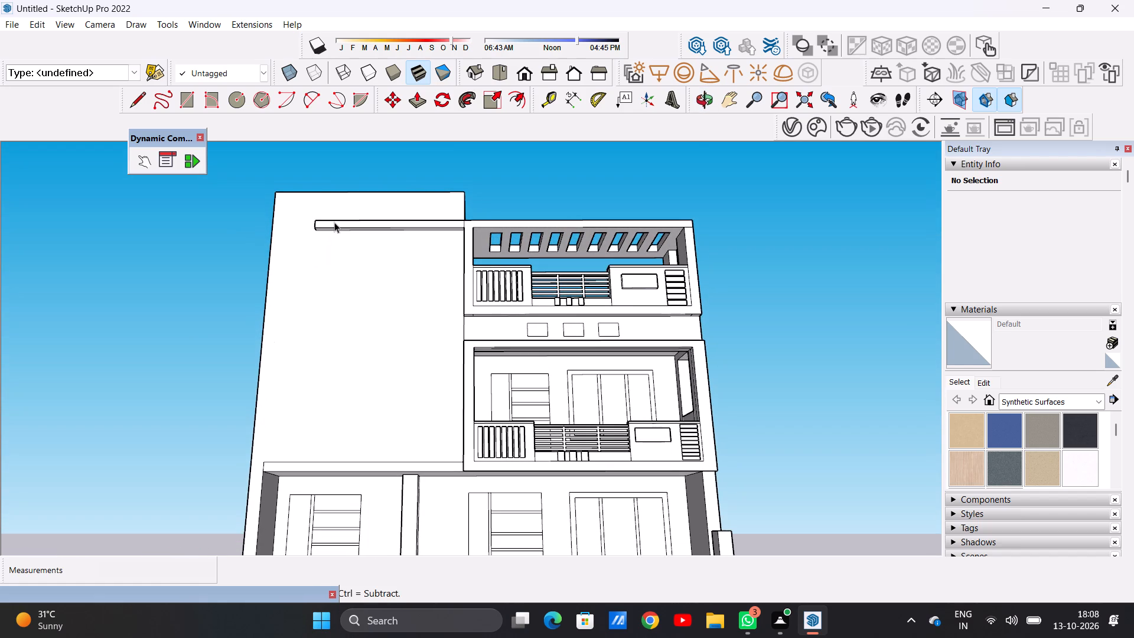
pyautogui.scroll(6, 335, 228)
pyautogui.scroll(-1, 341, 235)
pyautogui.scroll(5, 329, 242)
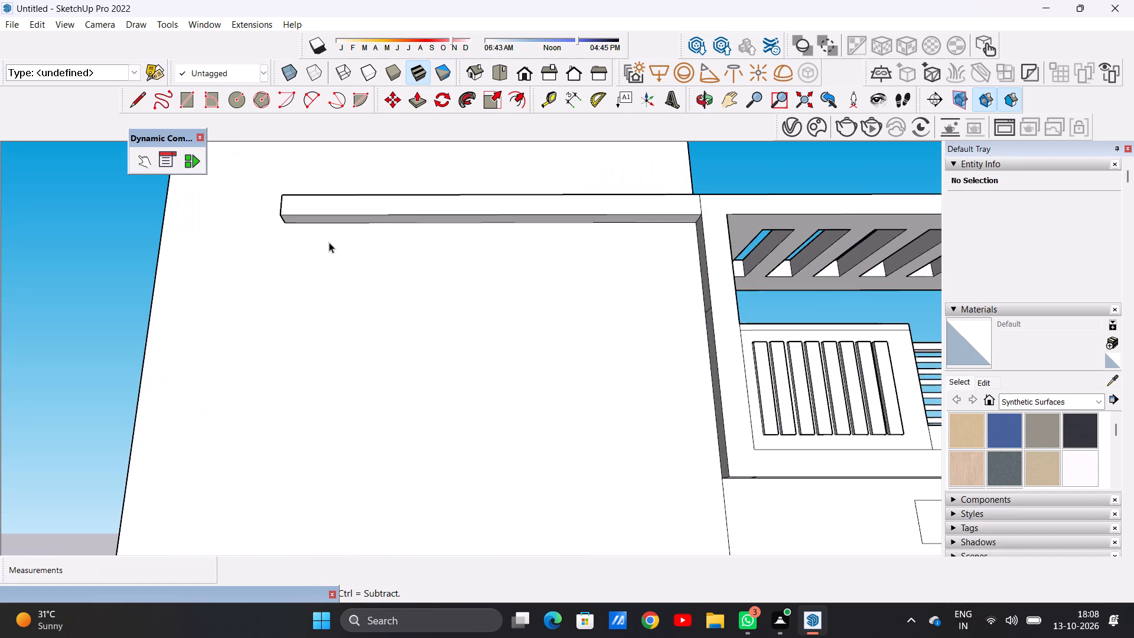
pyautogui.moveTo(340, 269); pyautogui.dragTo(509, 390, button='middle')
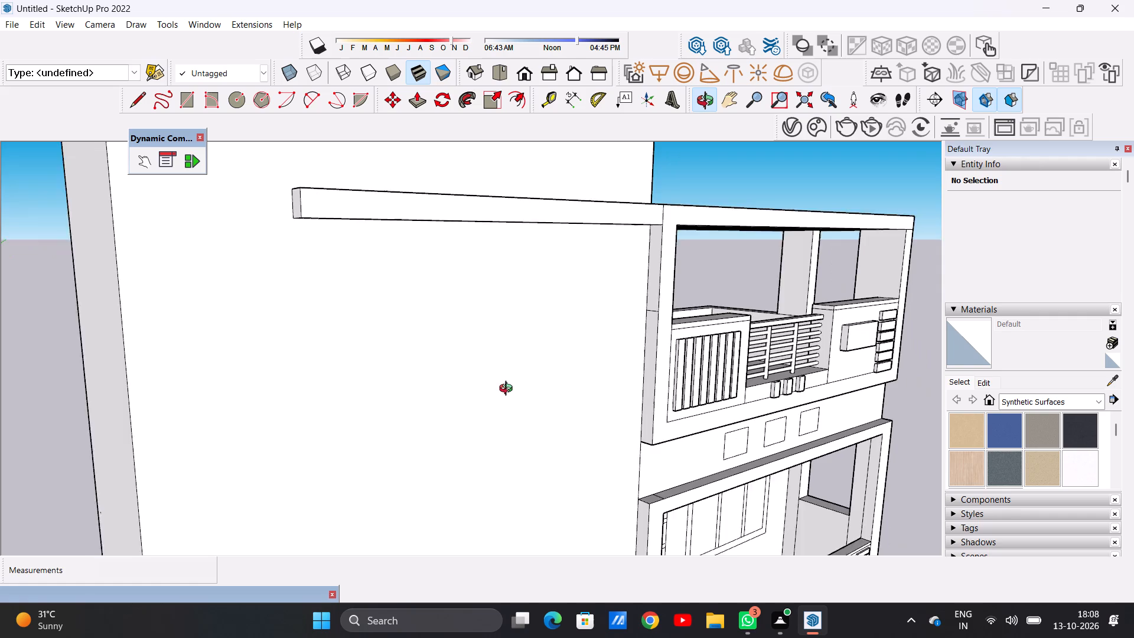
pyautogui.moveTo(509, 390); pyautogui.dragTo(516, 394, button='middle')
pyautogui.scroll(5, 330, 219)
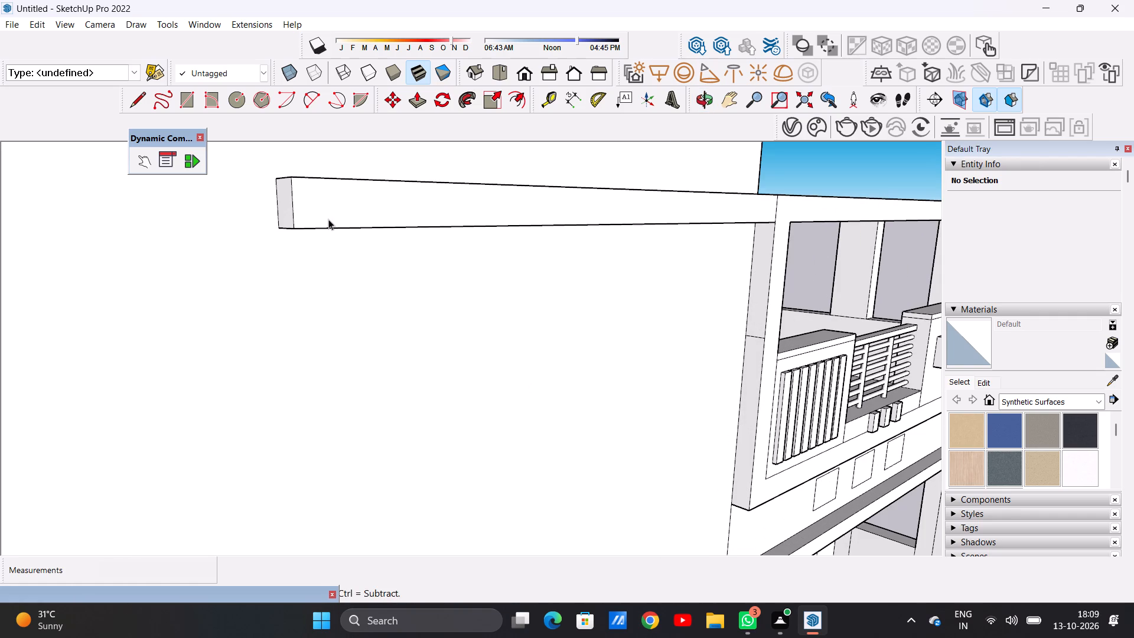
pyautogui.press('p')
pyautogui.click(316, 206)
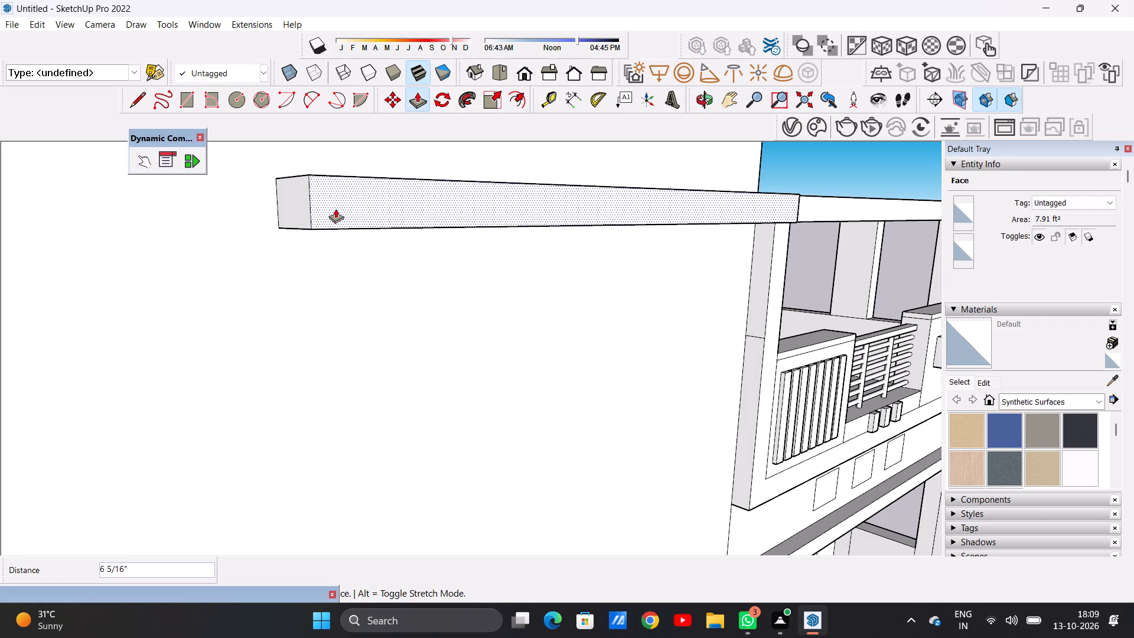
pyautogui.click(337, 209)
pyautogui.press('space')
# Push the beam's front face back toward the wall by 1 15/16".
pyautogui.scroll(-5, 309, 213)
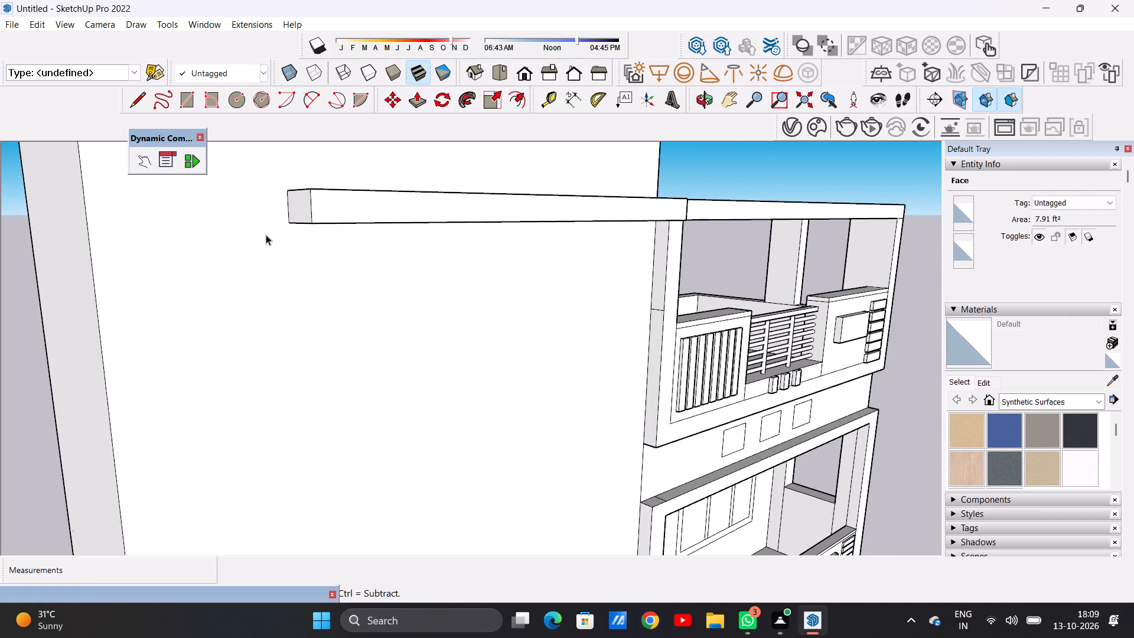
pyautogui.moveTo(258, 246); pyautogui.dragTo(328, 269, button='middle')
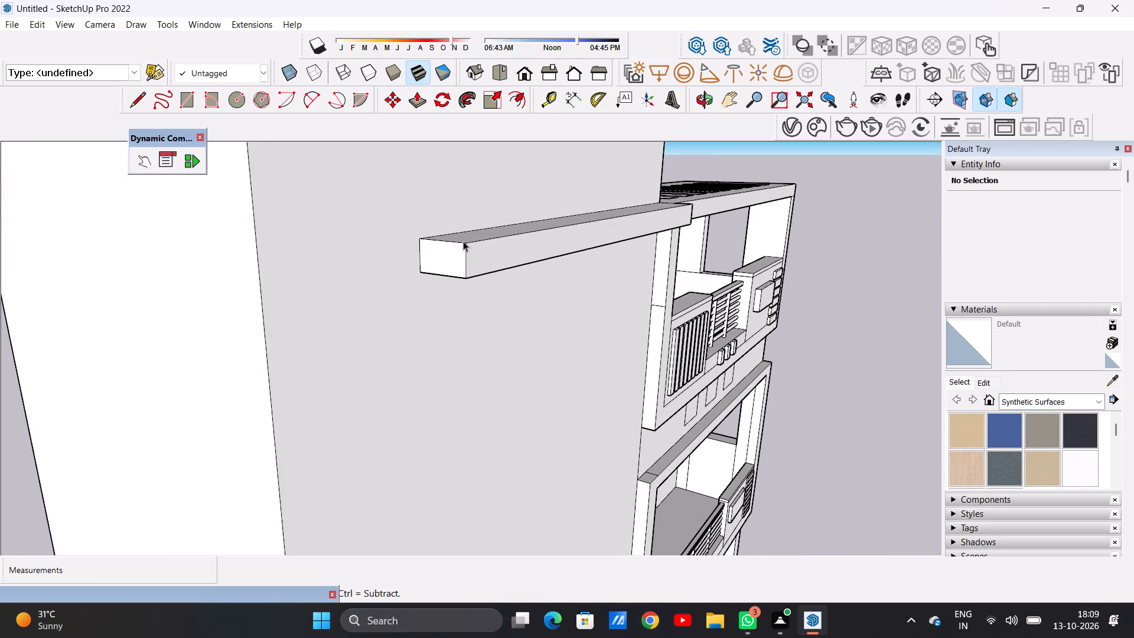
pyautogui.scroll(8, 463, 241)
pyautogui.press('p')
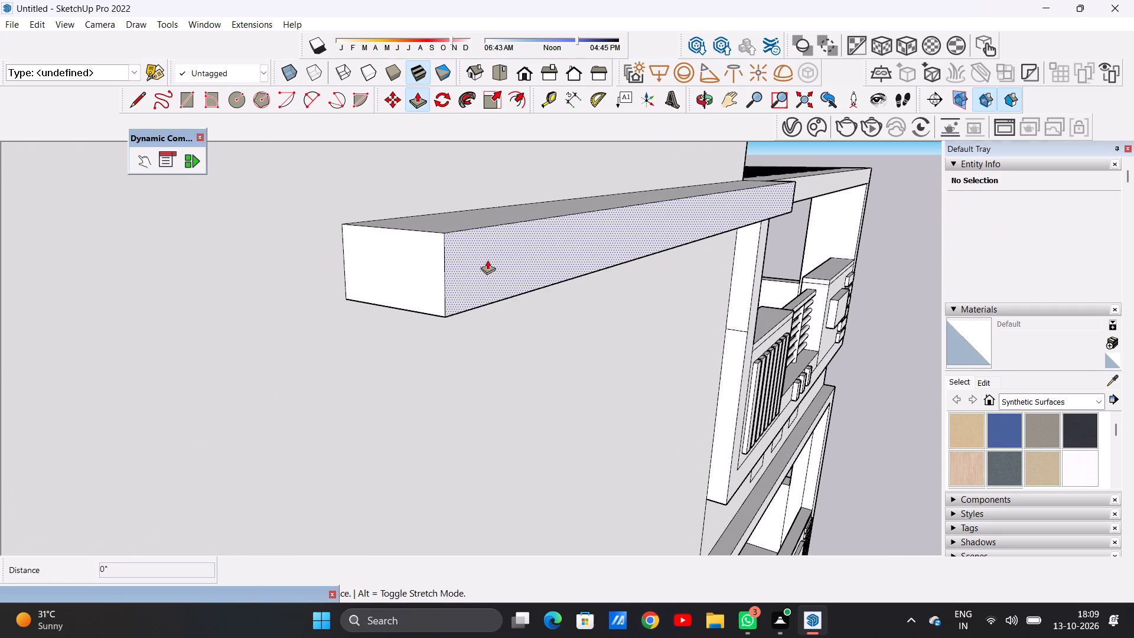
pyautogui.click(487, 260)
pyautogui.click(471, 261)
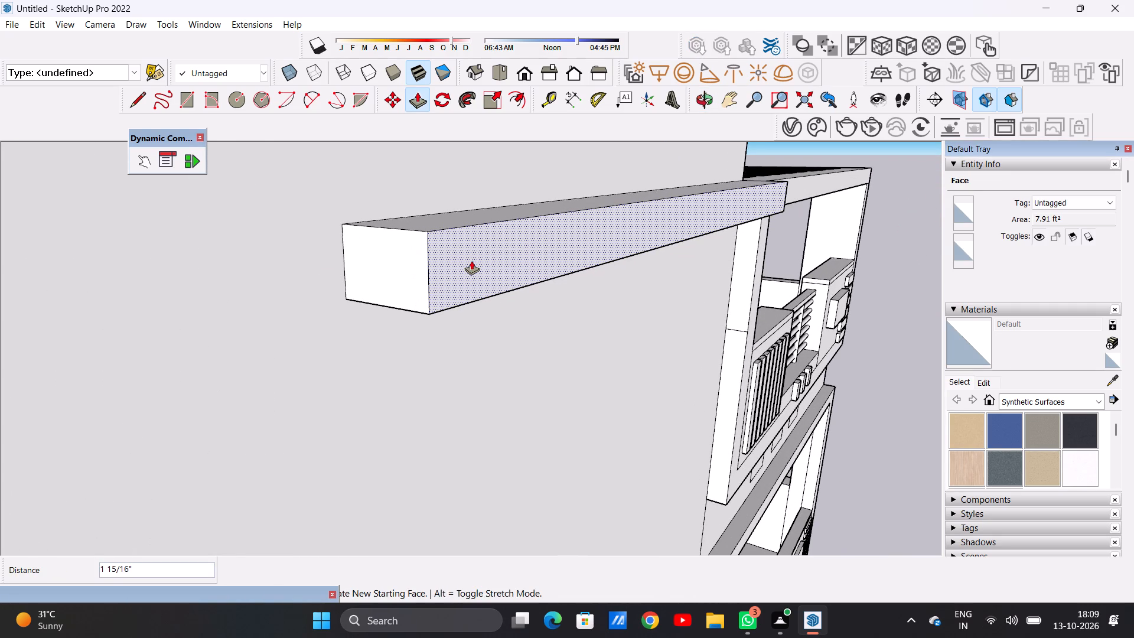
pyautogui.press('space')
# Draw an 11 3/8" line across the underside of the beam near its free end.
pyautogui.scroll(-9, 421, 261)
pyautogui.moveTo(501, 308); pyautogui.dragTo(273, 300, button='middle')
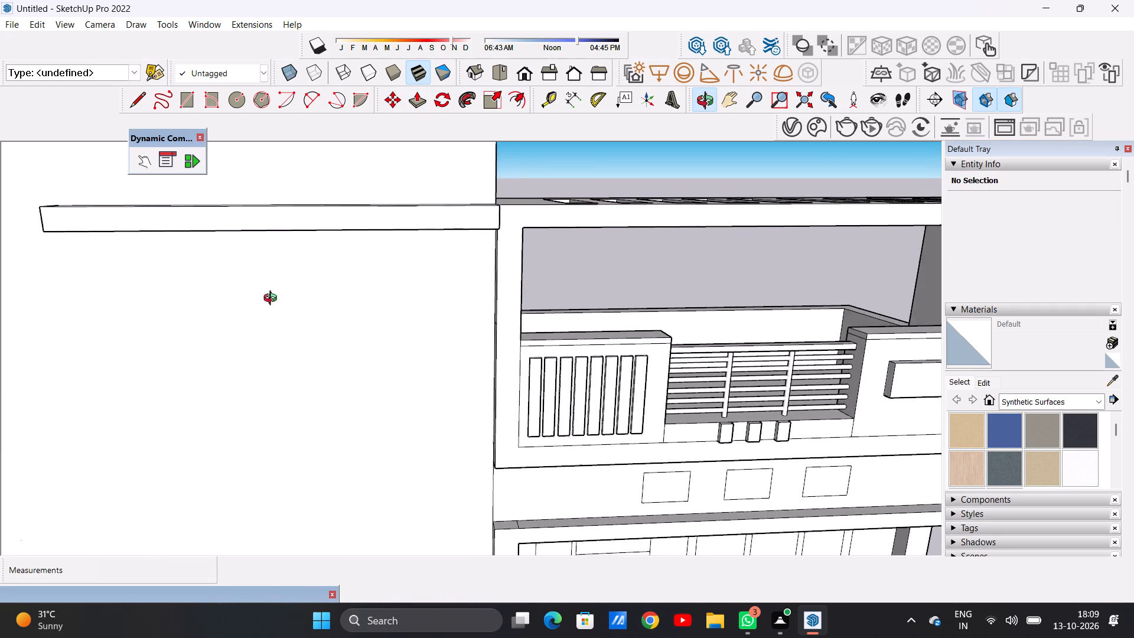
pyautogui.moveTo(273, 300); pyautogui.dragTo(272, 300, button='middle')
pyautogui.scroll(-8, 477, 292)
pyautogui.moveTo(369, 318); pyautogui.dragTo(318, 149, button='middle')
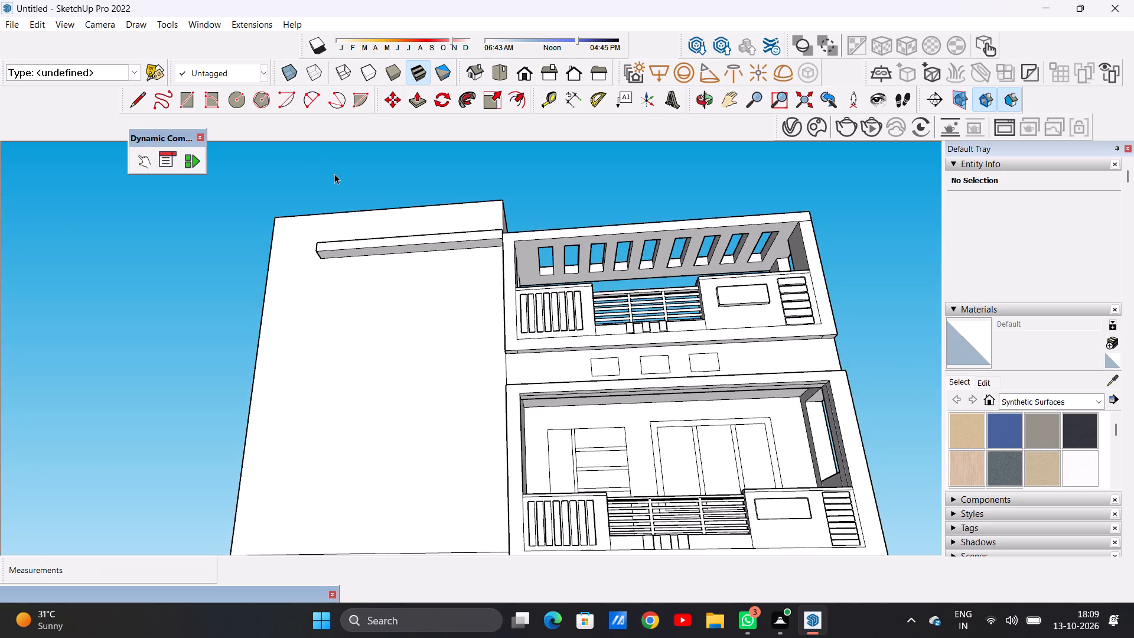
pyautogui.scroll(6, 335, 226)
pyautogui.moveTo(355, 269); pyautogui.dragTo(373, 235, button='middle')
pyautogui.scroll(8, 340, 274)
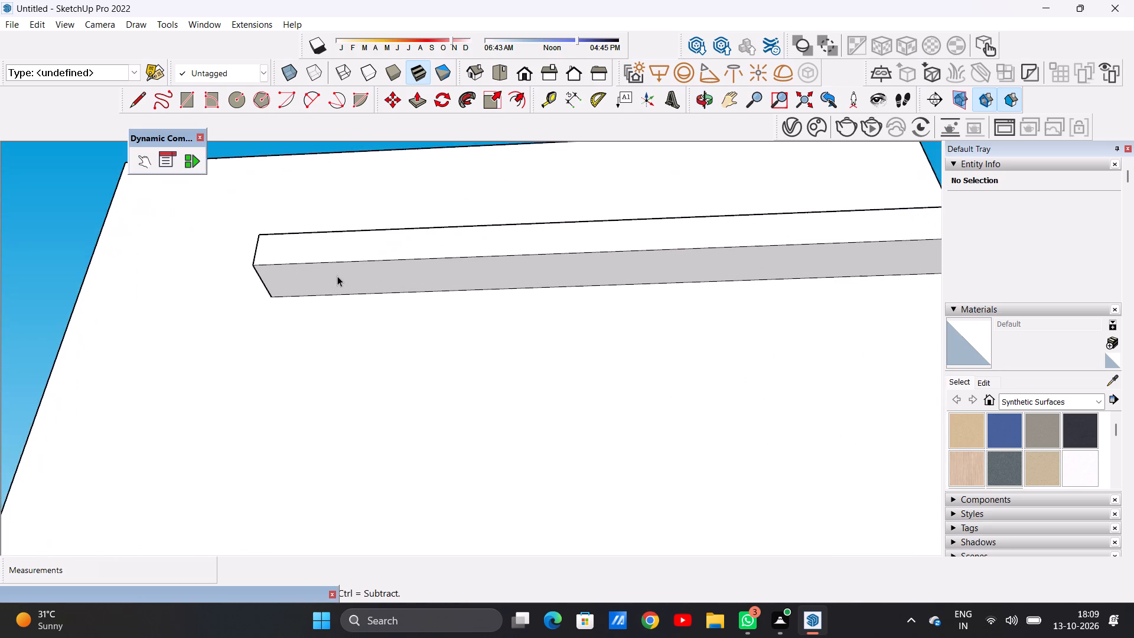
pyautogui.press('l')
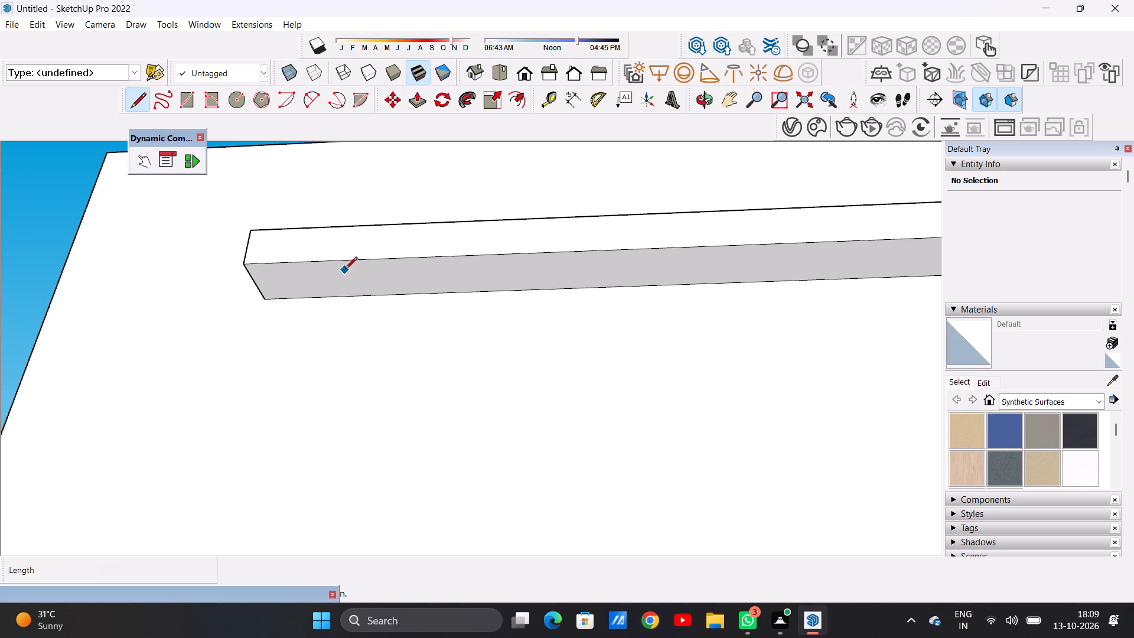
pyautogui.click(357, 262)
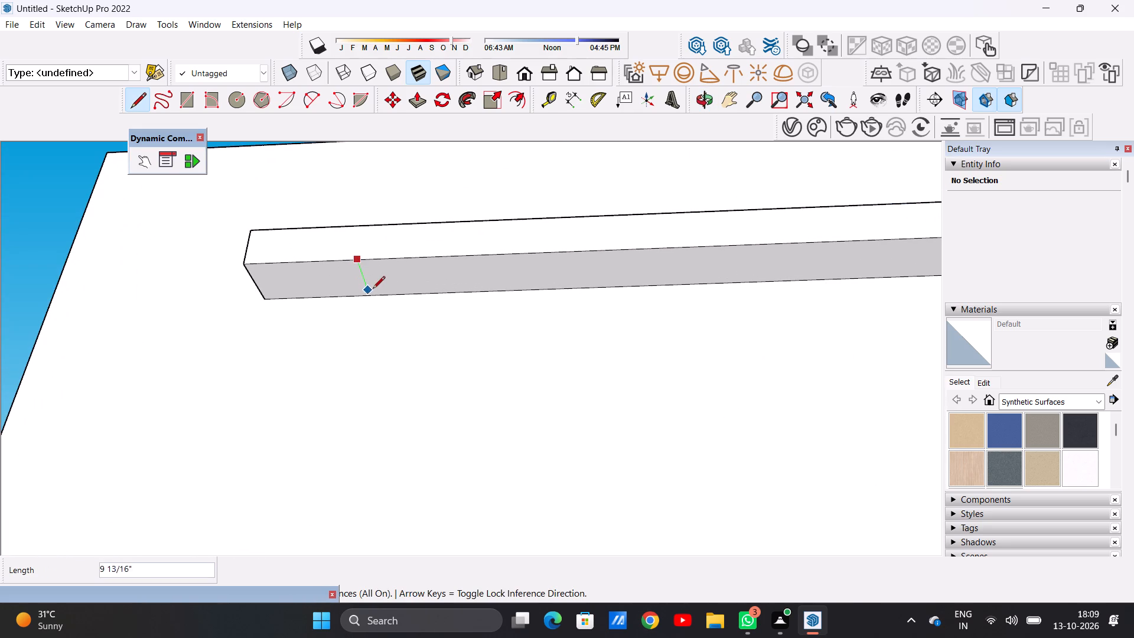
pyautogui.click(378, 295)
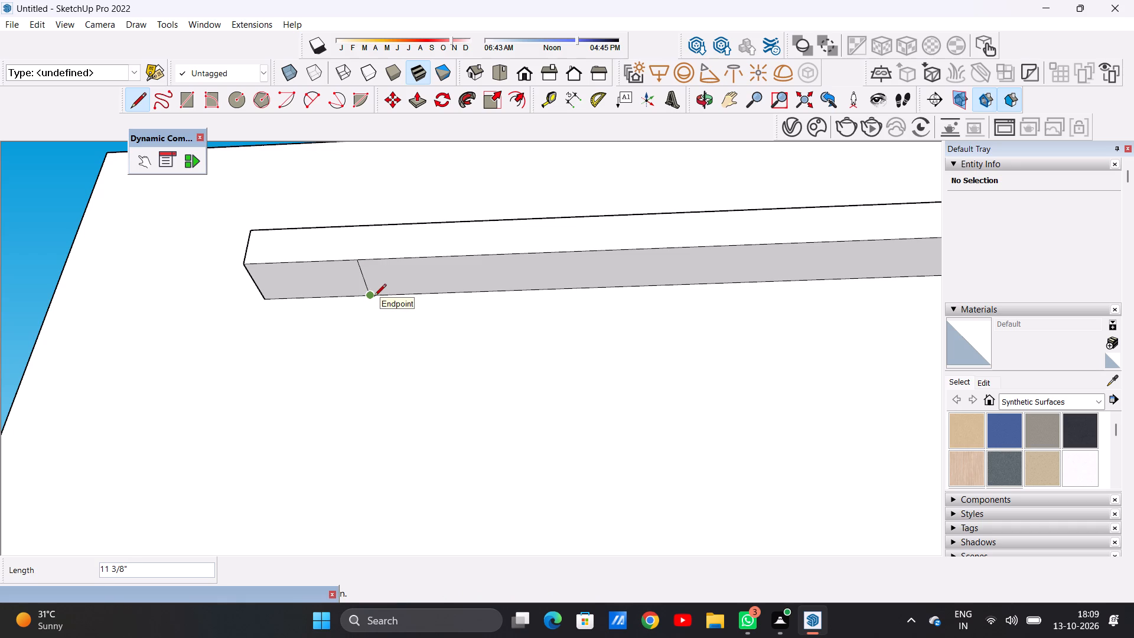
pyautogui.press('space')
# Push/Pull the end portion of the beam's underside down 1' 3 1/2" to start a vertical leg on the tall block.
pyautogui.press('p')
pyautogui.moveTo(338, 282); pyautogui.dragTo(343, 356)
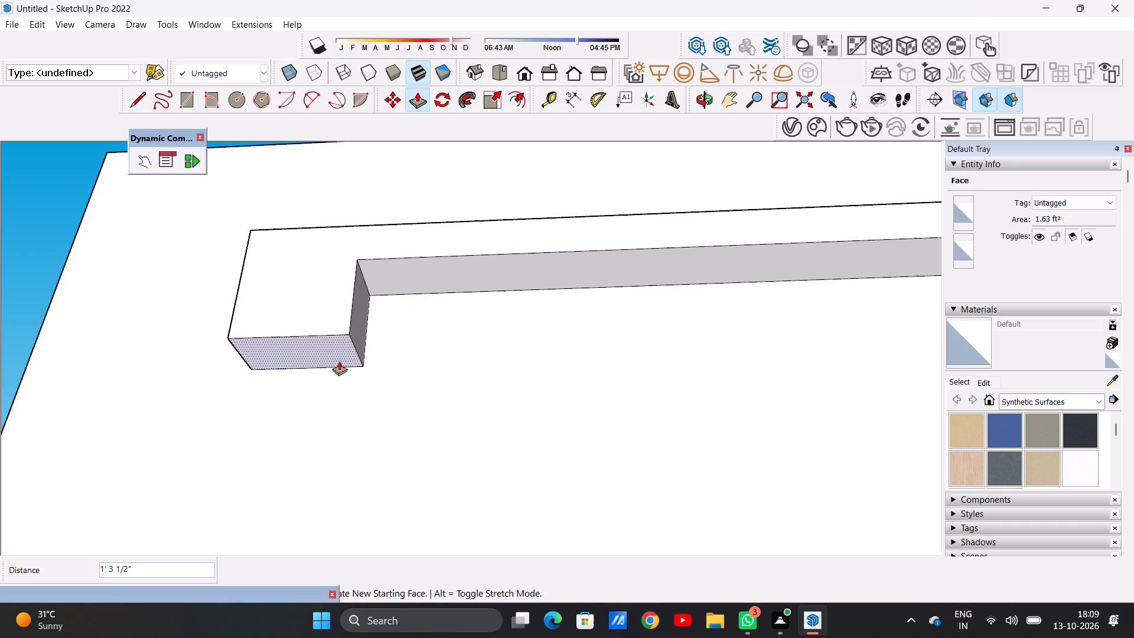
pyautogui.scroll(-16, 350, 349)
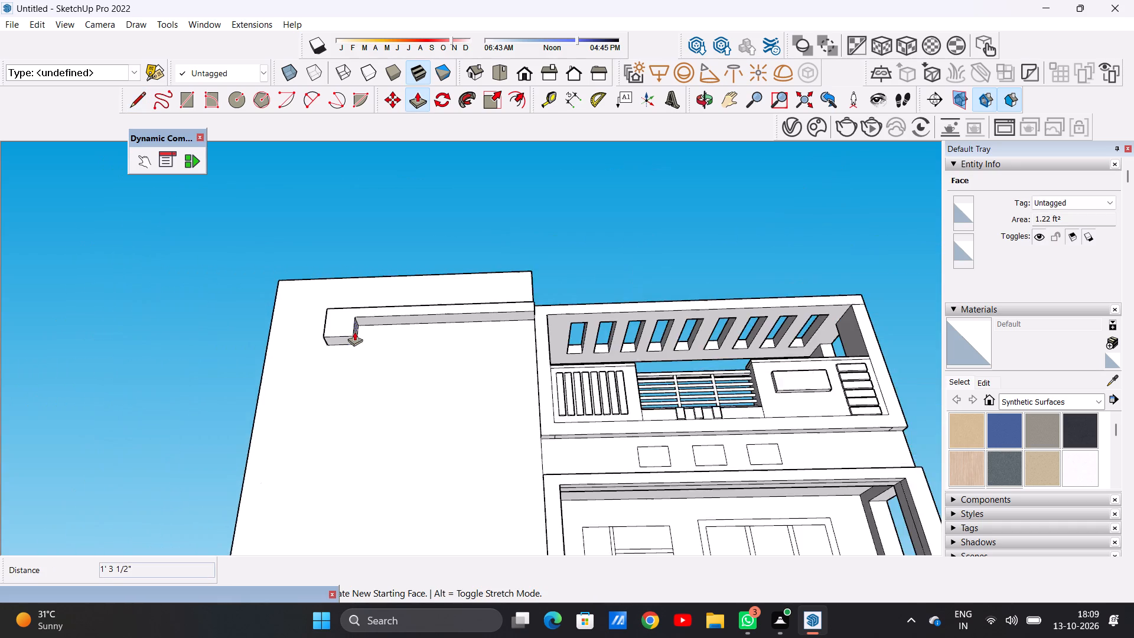
pyautogui.scroll(-4, 354, 331)
pyautogui.scroll(5, 346, 341)
pyautogui.scroll(-1, 352, 338)
pyautogui.scroll(6, 352, 338)
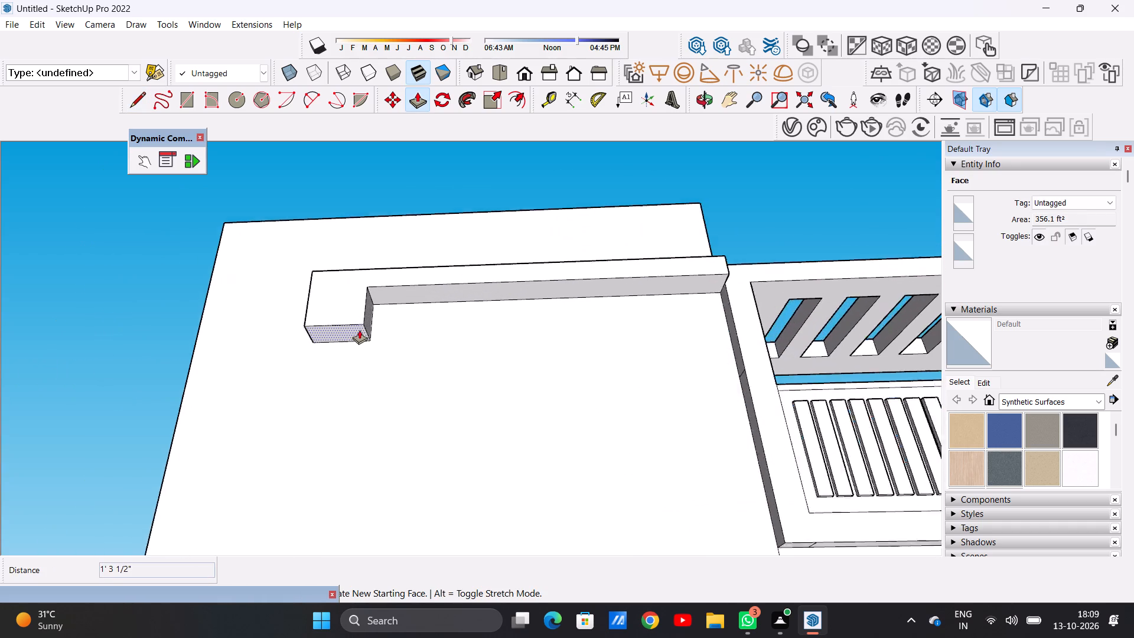
# Push/Pull the underside of the vertical leg on the tall block down about 17' 7 5/8" to the floor band above the ground storey.
pyautogui.scroll(5, 359, 330)
pyautogui.scroll(-1, 356, 327)
pyautogui.scroll(5, 356, 327)
pyautogui.click(351, 325)
pyautogui.scroll(-5, 344, 336)
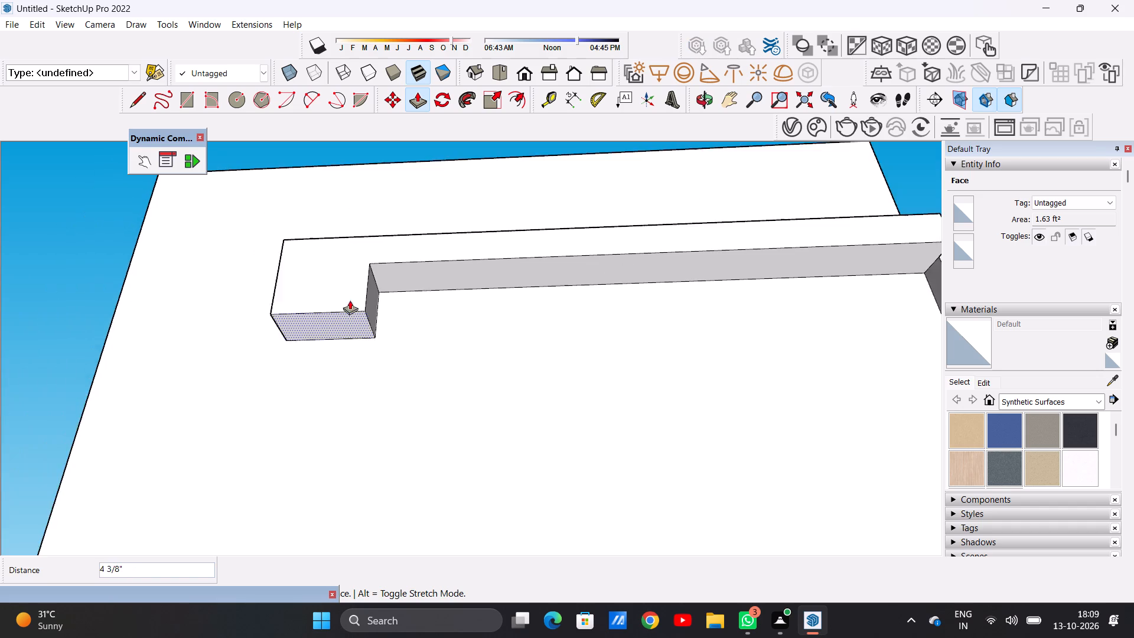
pyautogui.scroll(-20, 350, 300)
pyautogui.scroll(-1, 350, 300)
pyautogui.scroll(1, 356, 300)
pyautogui.scroll(-1, 356, 300)
pyautogui.moveTo(347, 366); pyautogui.dragTo(353, 431, button='middle')
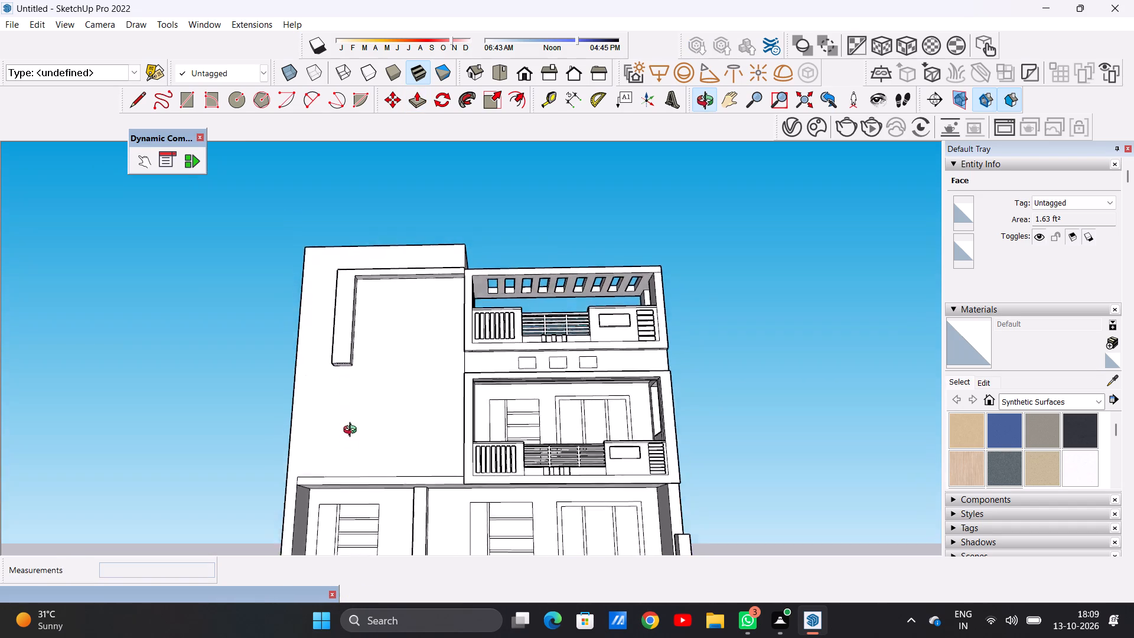
pyautogui.moveTo(353, 431); pyautogui.dragTo(353, 461, button='middle')
pyautogui.moveTo(337, 441); pyautogui.dragTo(368, 511, button='middle')
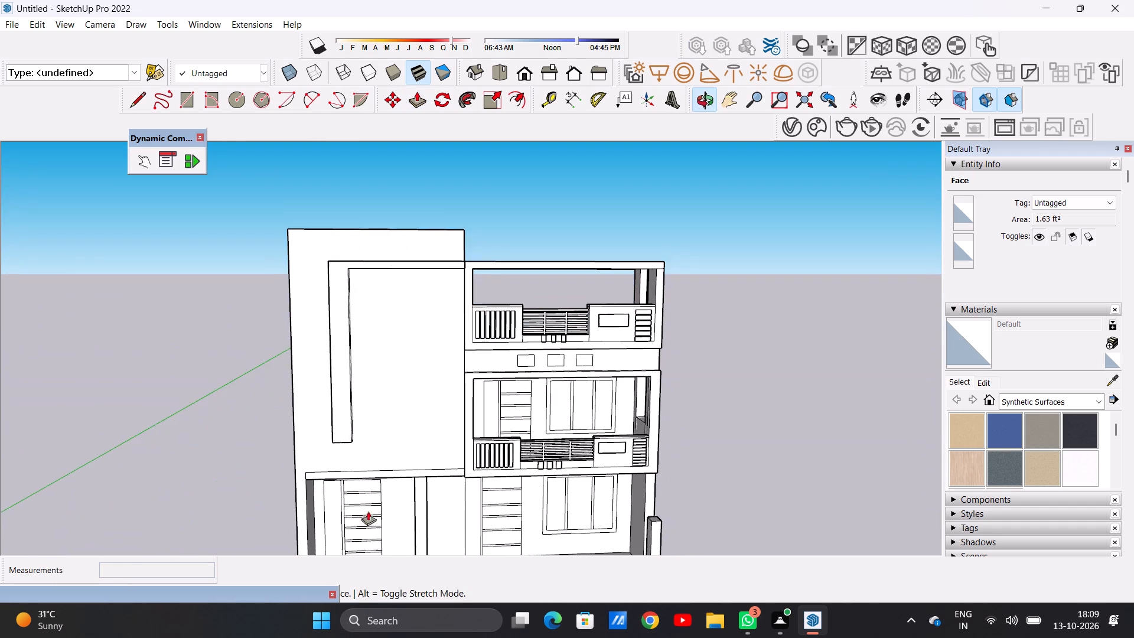
pyautogui.scroll(4, 367, 457)
pyautogui.scroll(-1, 367, 457)
pyautogui.scroll(2, 367, 457)
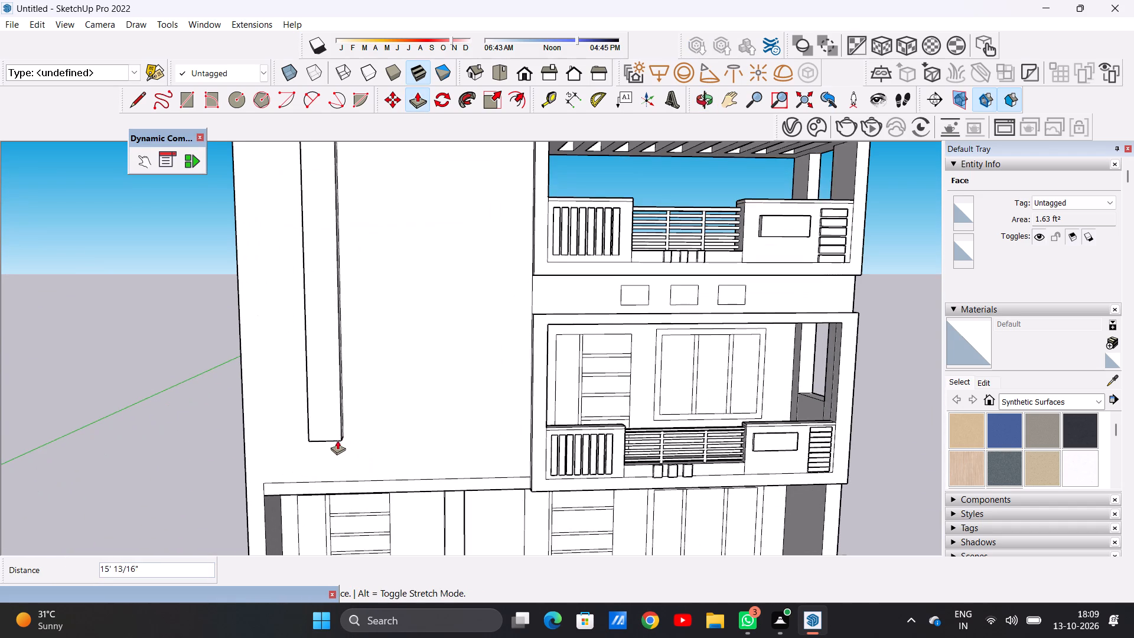
pyautogui.moveTo(332, 448); pyautogui.dragTo(329, 476, button='middle')
pyautogui.scroll(4, 336, 475)
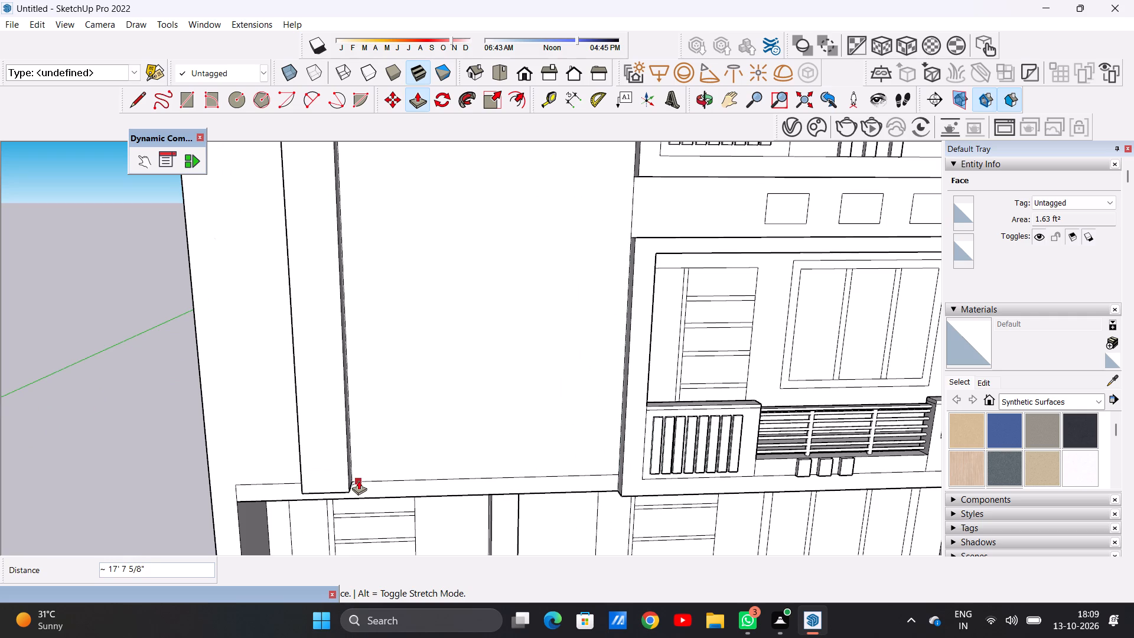
pyautogui.click(359, 480)
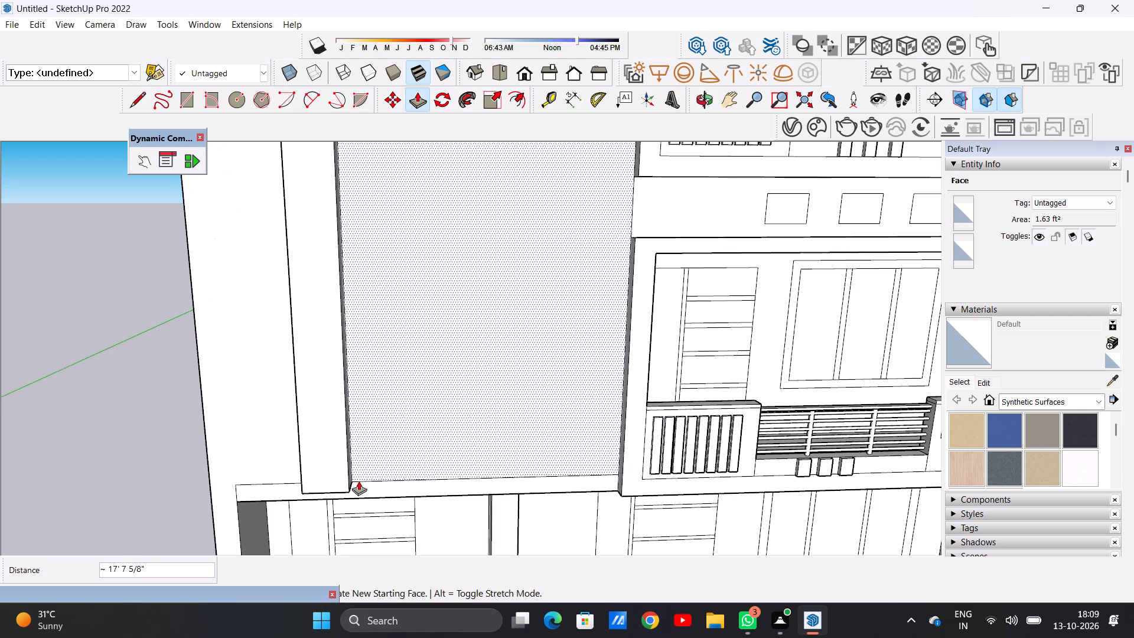
pyautogui.press('space')
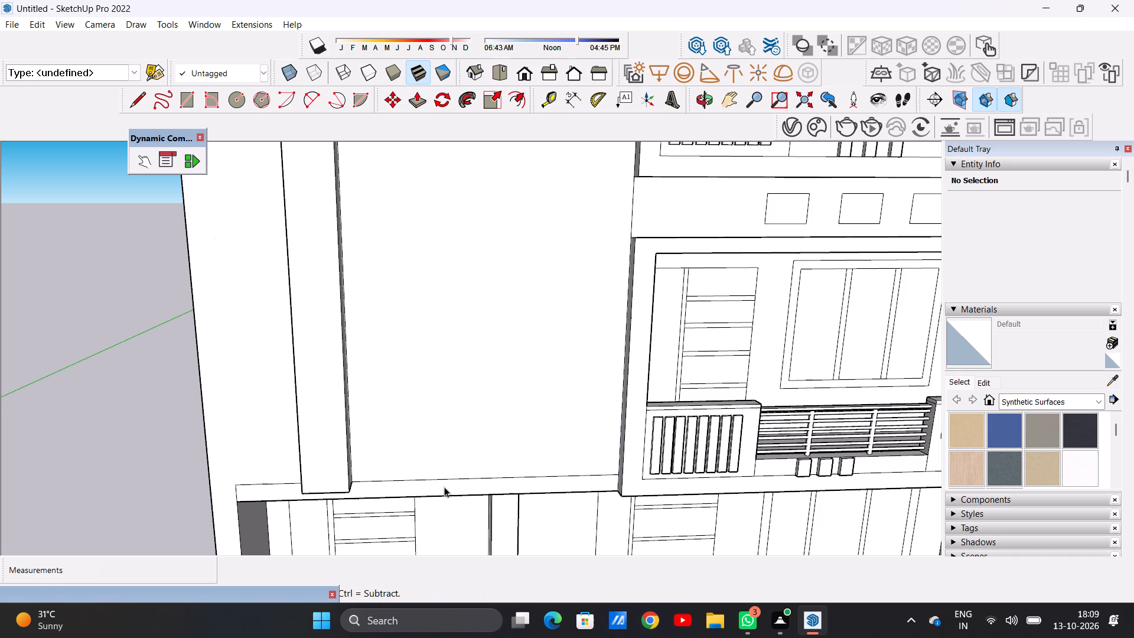
# Draw a line across the side face of the middle balcony's frame, level with the top edge of the floor band.
pyautogui.moveTo(491, 490); pyautogui.dragTo(565, 490, button='middle')
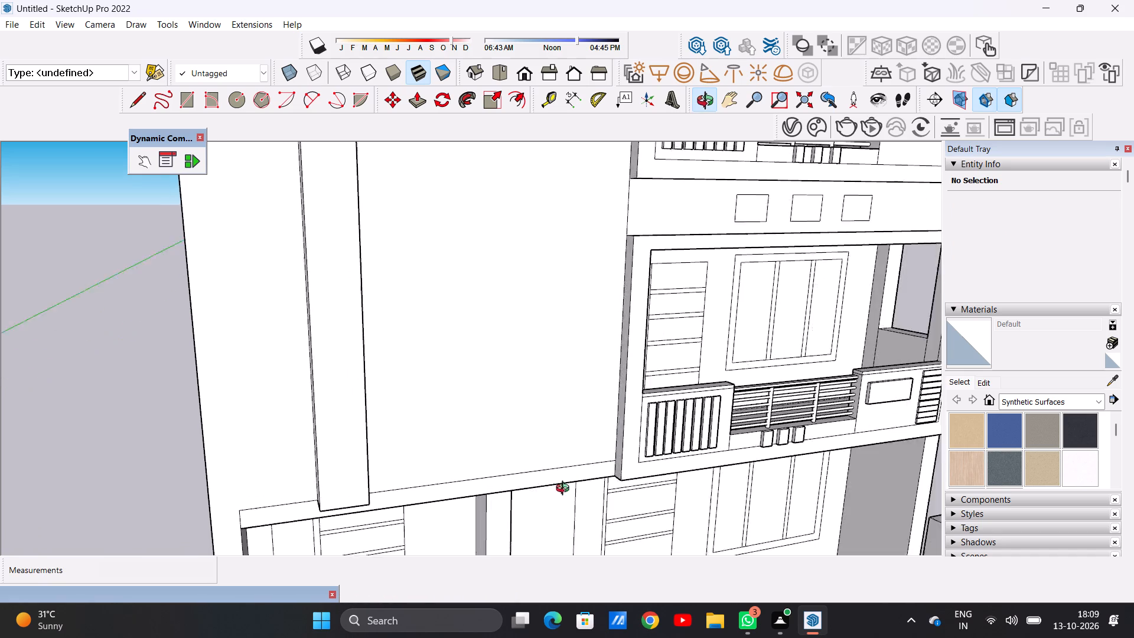
pyautogui.moveTo(565, 490); pyautogui.dragTo(606, 489, button='middle')
pyautogui.scroll(11, 615, 459)
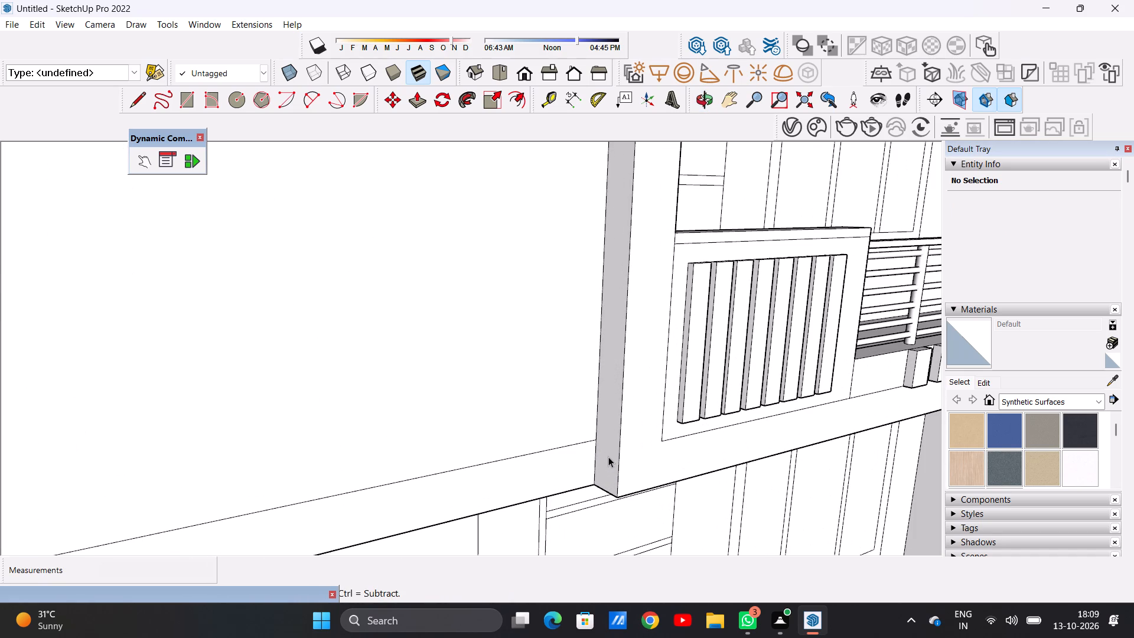
pyautogui.press('l')
pyautogui.scroll(3, 586, 428)
pyautogui.scroll(-1, 592, 438)
pyautogui.scroll(1, 592, 438)
pyautogui.click(598, 442)
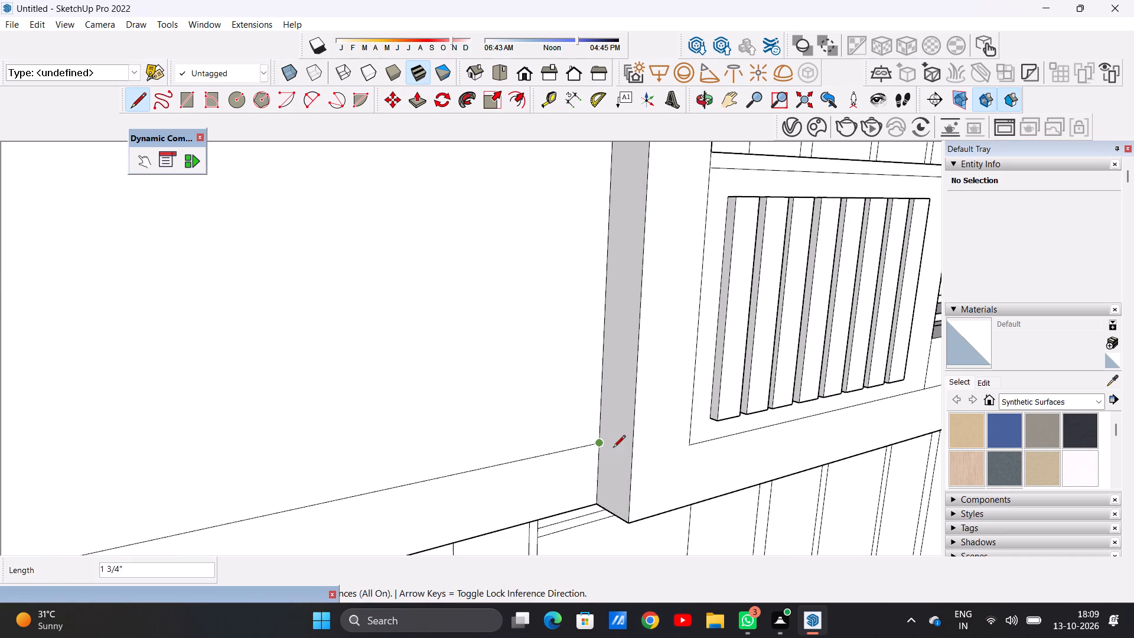
pyautogui.click(631, 453)
pyautogui.press('space')
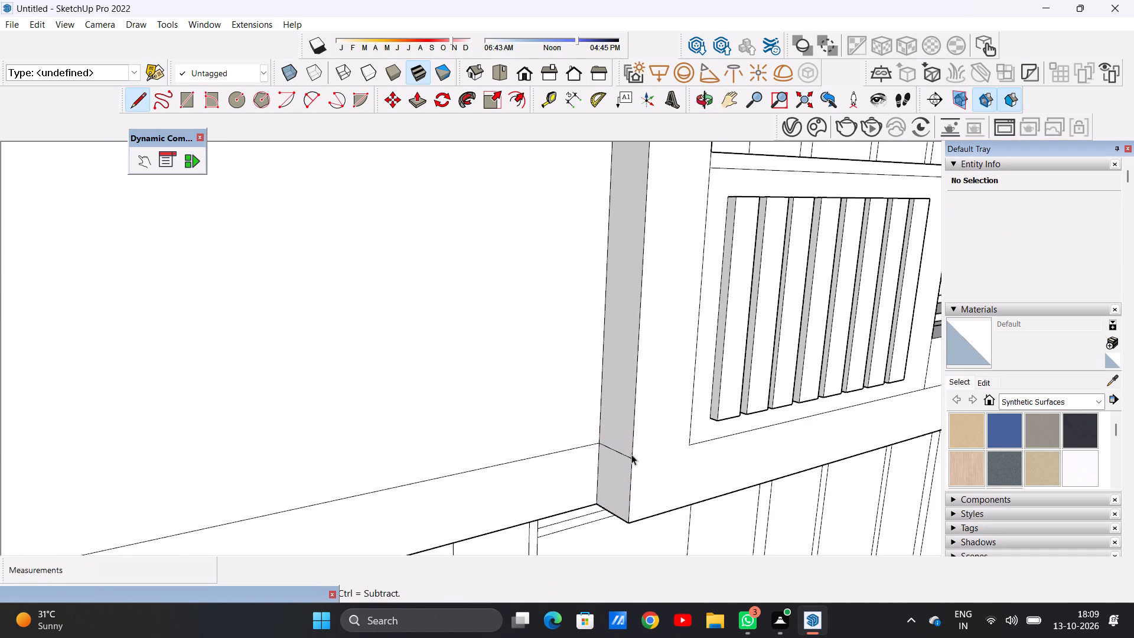
# Push/Pull the small face below that line 12' 2 5/8" across the tall block to the vertical leg's outer edge as the frame's bottom beam.
pyautogui.press('p')
pyautogui.click(617, 466)
pyautogui.scroll(-13, 578, 449)
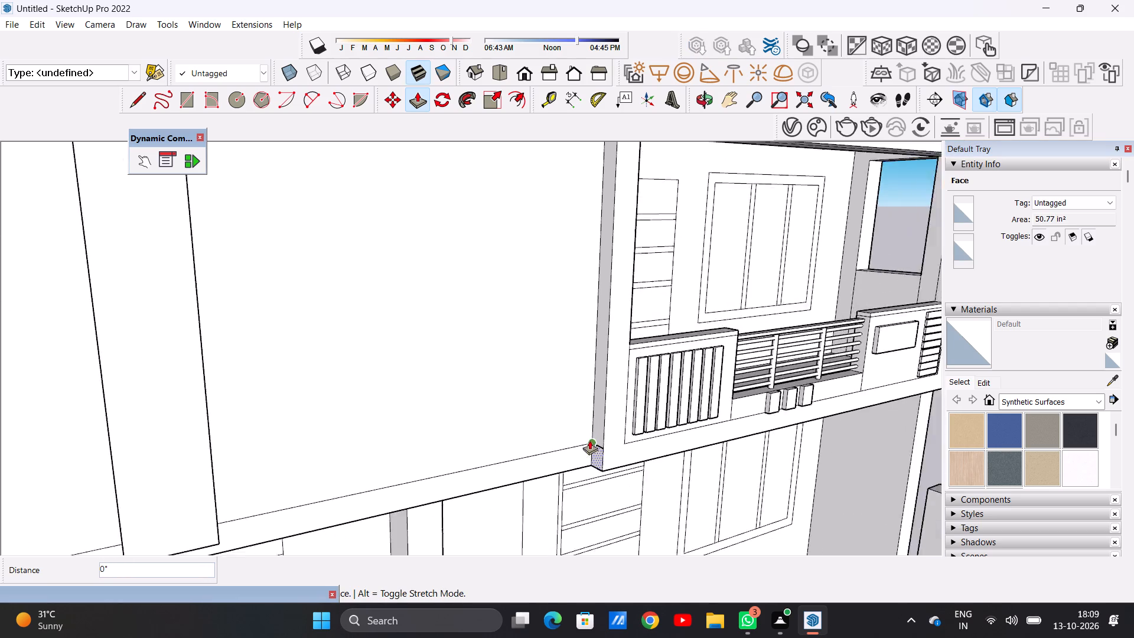
pyautogui.scroll(-4, 589, 440)
pyautogui.moveTo(407, 496); pyautogui.dragTo(255, 489, button='middle')
pyautogui.scroll(6, 254, 476)
pyautogui.scroll(-1, 260, 476)
pyautogui.scroll(4, 260, 476)
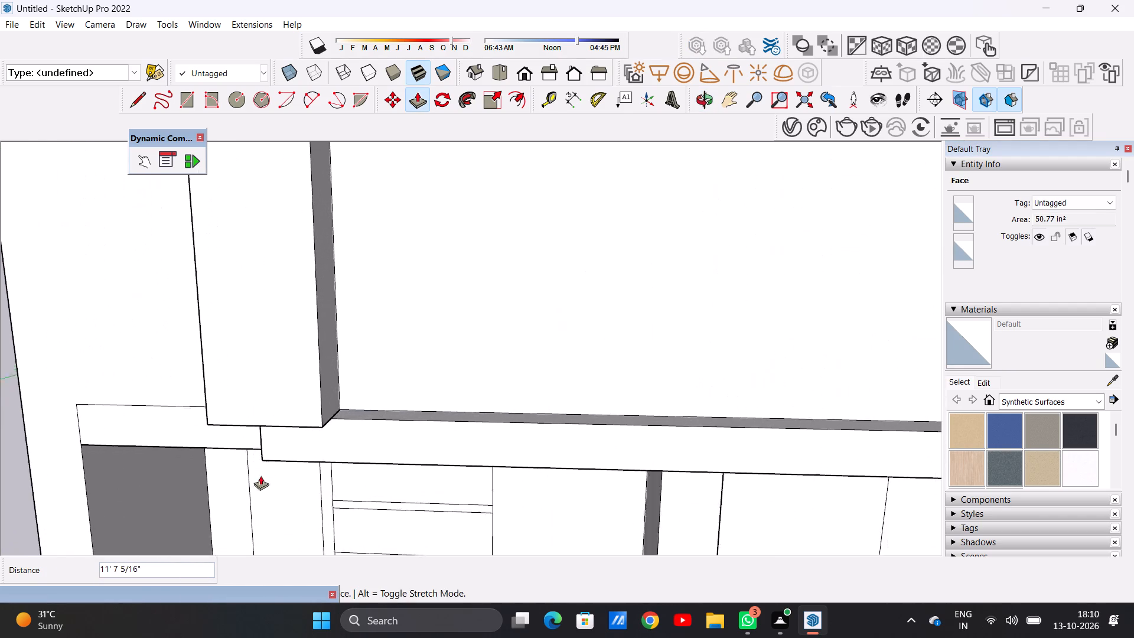
pyautogui.scroll(6, 260, 476)
pyautogui.scroll(-3, 213, 429)
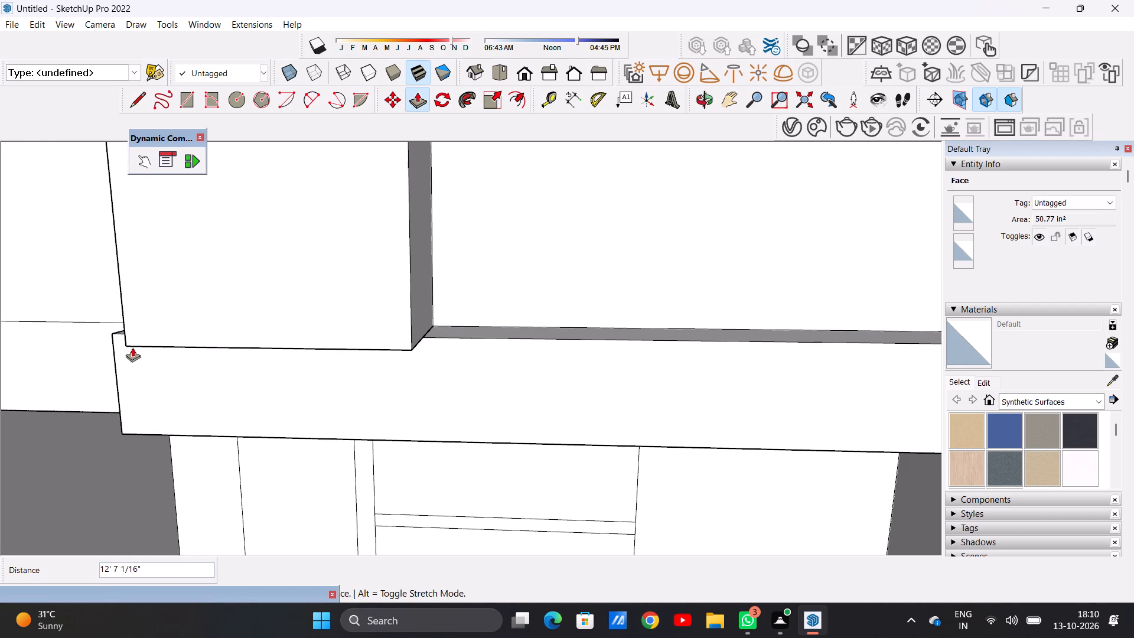
pyautogui.moveTo(120, 346); pyautogui.dragTo(275, 397, button='middle')
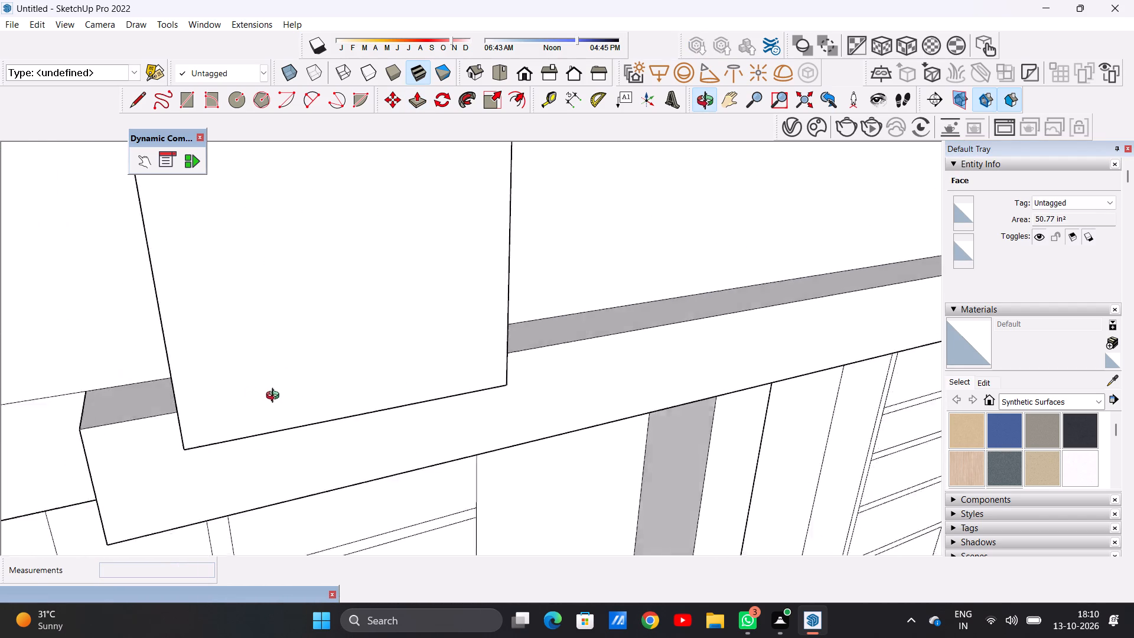
pyautogui.moveTo(275, 397); pyautogui.dragTo(330, 393, button='middle')
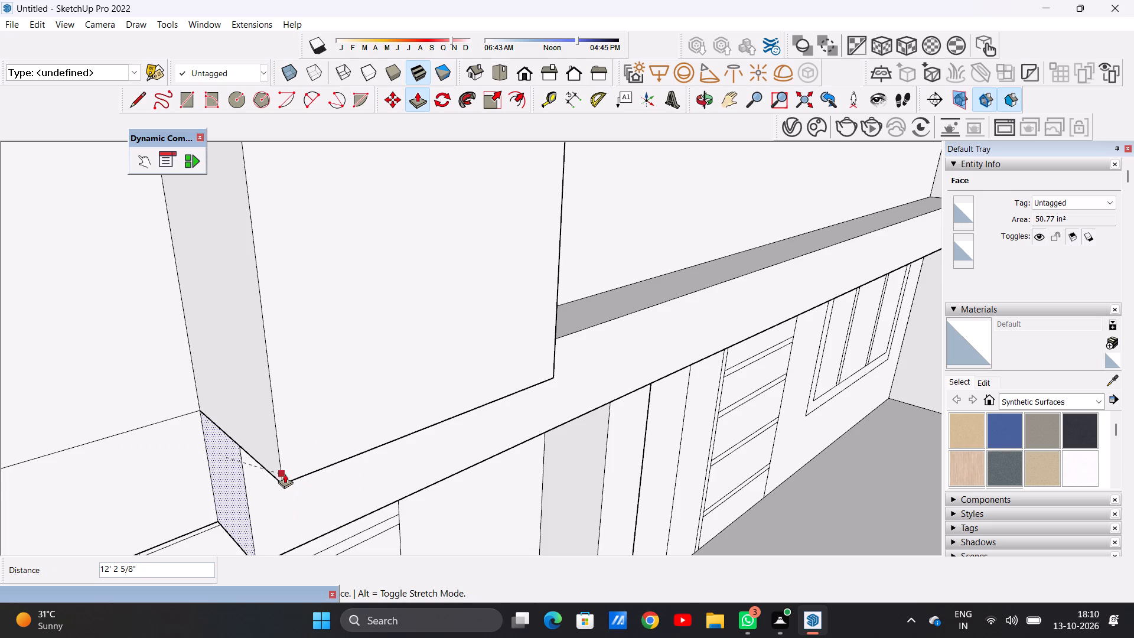
pyautogui.click(284, 480)
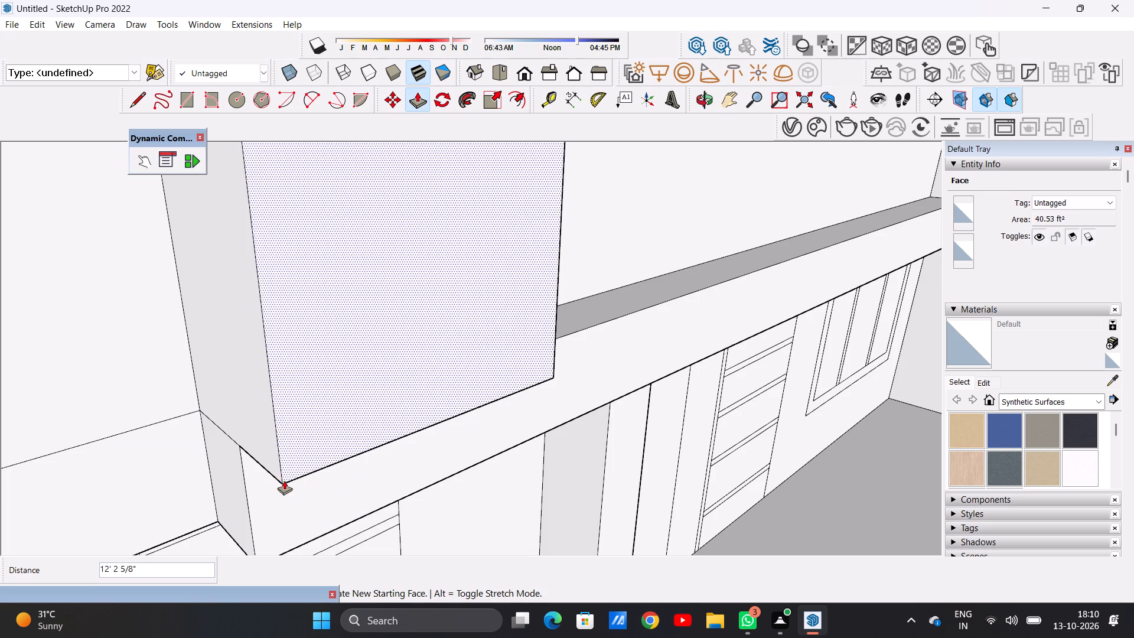
pyautogui.press('space')
# Examine the projecting frame on the tall block and the whole front elevation from several angles.
pyautogui.scroll(-20, 289, 451)
pyautogui.scroll(-10, 289, 451)
pyautogui.moveTo(404, 425); pyautogui.dragTo(272, 416, button='middle')
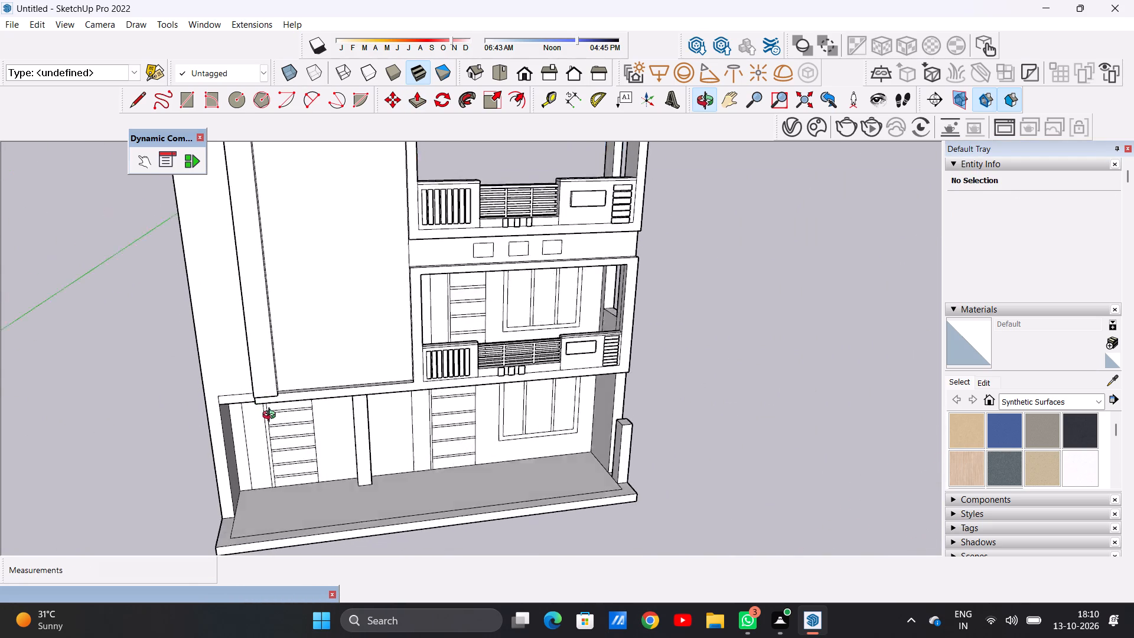
pyautogui.moveTo(272, 416); pyautogui.dragTo(241, 385, button='middle')
pyautogui.scroll(-9, 336, 453)
pyautogui.scroll(9, 300, 337)
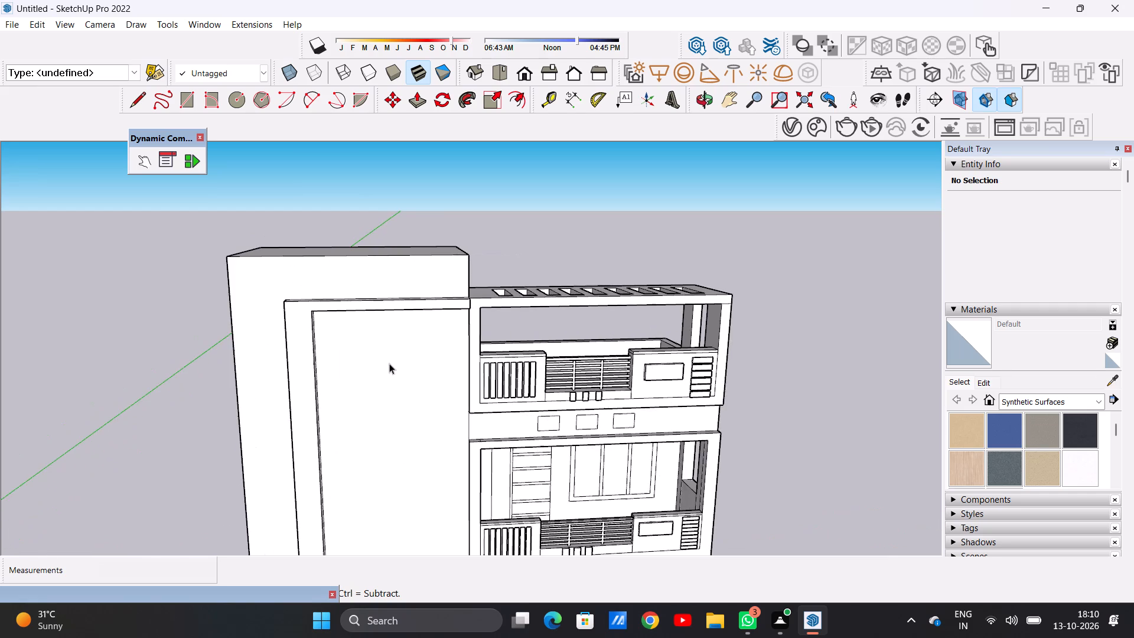
pyautogui.scroll(1, 389, 363)
pyautogui.moveTo(475, 519); pyautogui.dragTo(441, 470, button='middle')
pyautogui.scroll(-7, 425, 466)
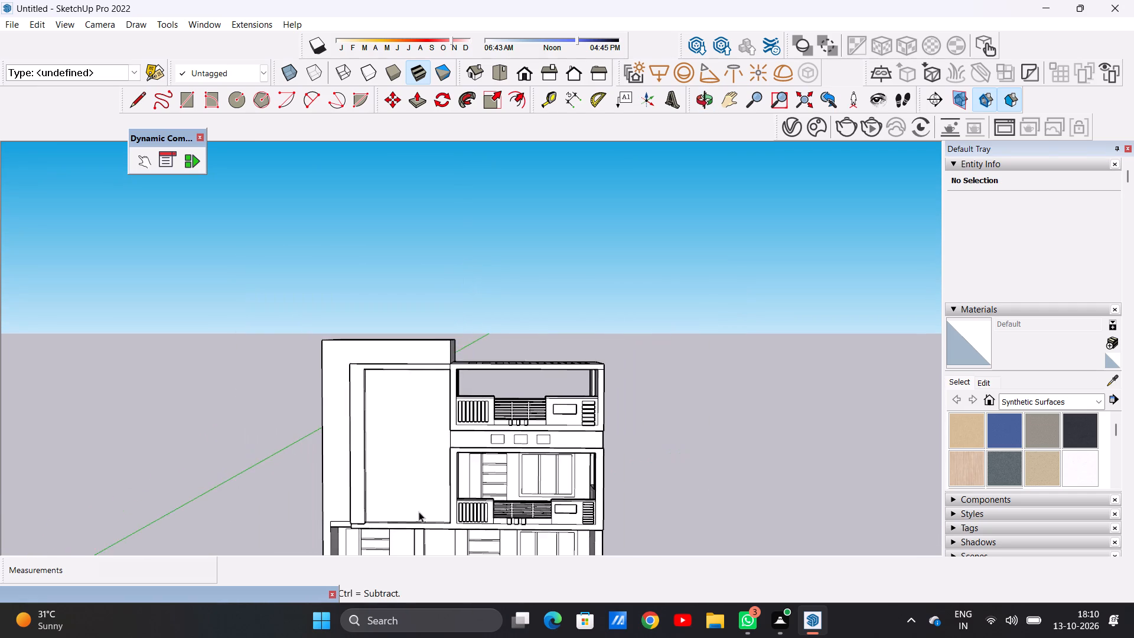
pyautogui.scroll(11, 418, 512)
pyautogui.scroll(-8, 477, 462)
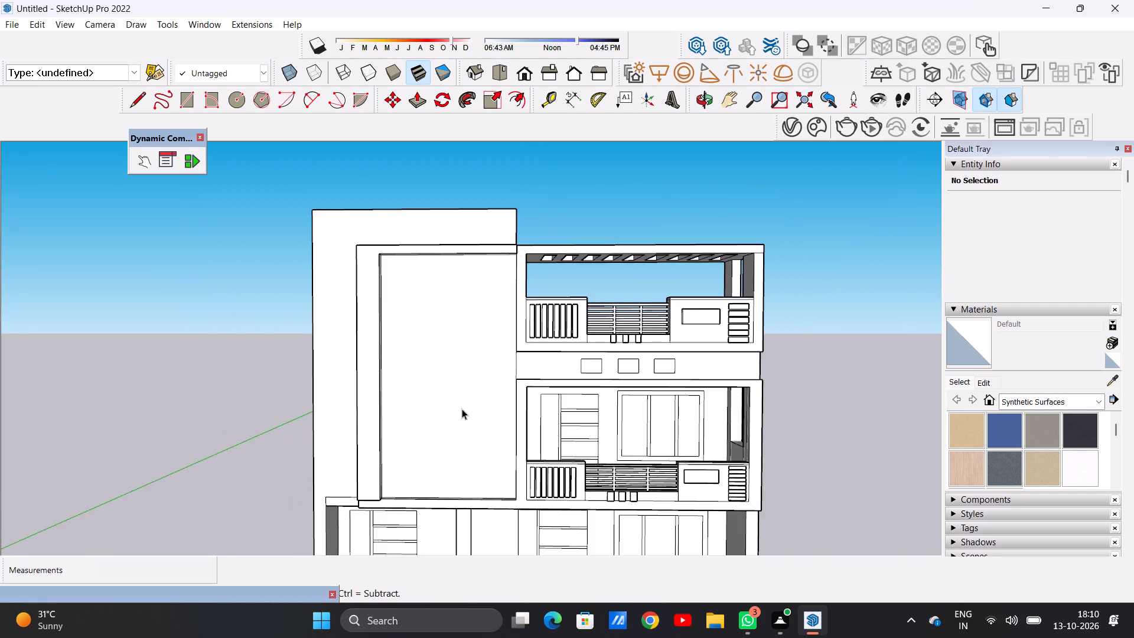
pyautogui.moveTo(460, 409); pyautogui.dragTo(460, 510, button='middle')
pyautogui.scroll(-5, 422, 377)
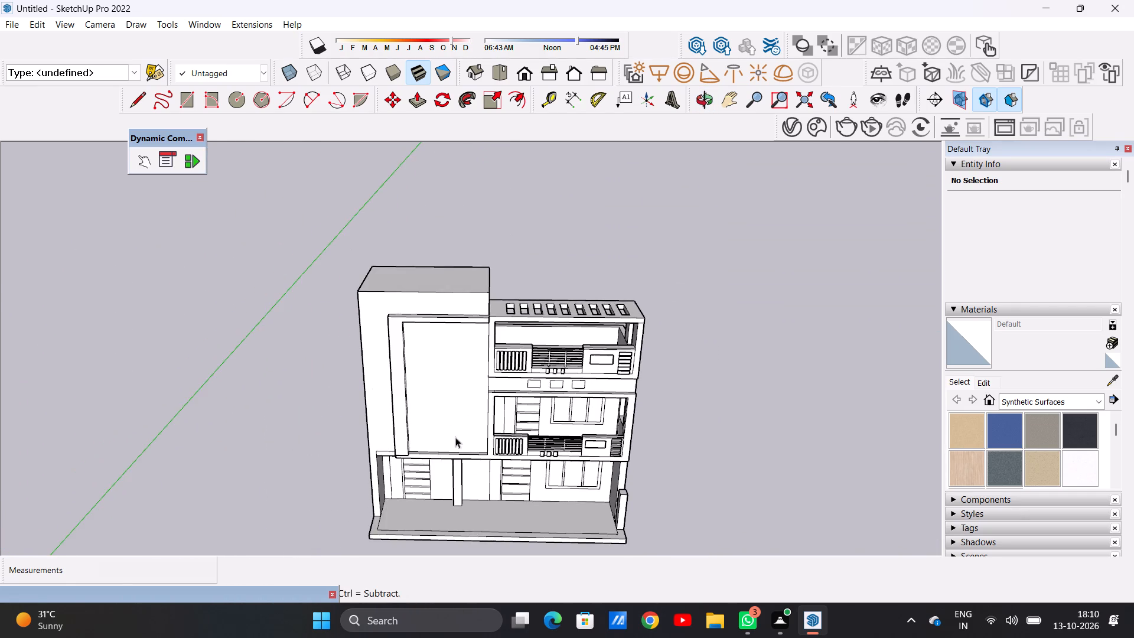
pyautogui.scroll(12, 457, 450)
pyautogui.moveTo(444, 433); pyautogui.dragTo(444, 387, button='middle')
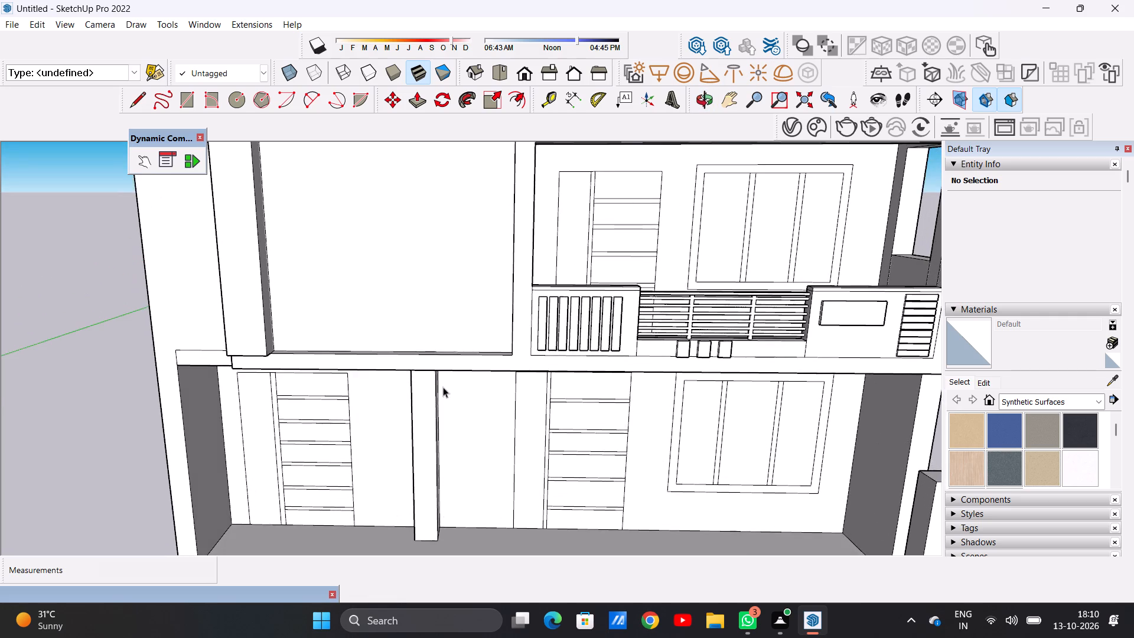
pyautogui.scroll(-4, 443, 411)
pyautogui.scroll(-7, 459, 461)
pyautogui.scroll(6, 454, 415)
pyautogui.moveTo(447, 412); pyautogui.dragTo(432, 353, button='middle')
pyautogui.scroll(1, 432, 353)
pyautogui.scroll(-9, 425, 379)
pyautogui.scroll(5, 396, 249)
pyautogui.moveTo(424, 313); pyautogui.dragTo(448, 343, button='middle')
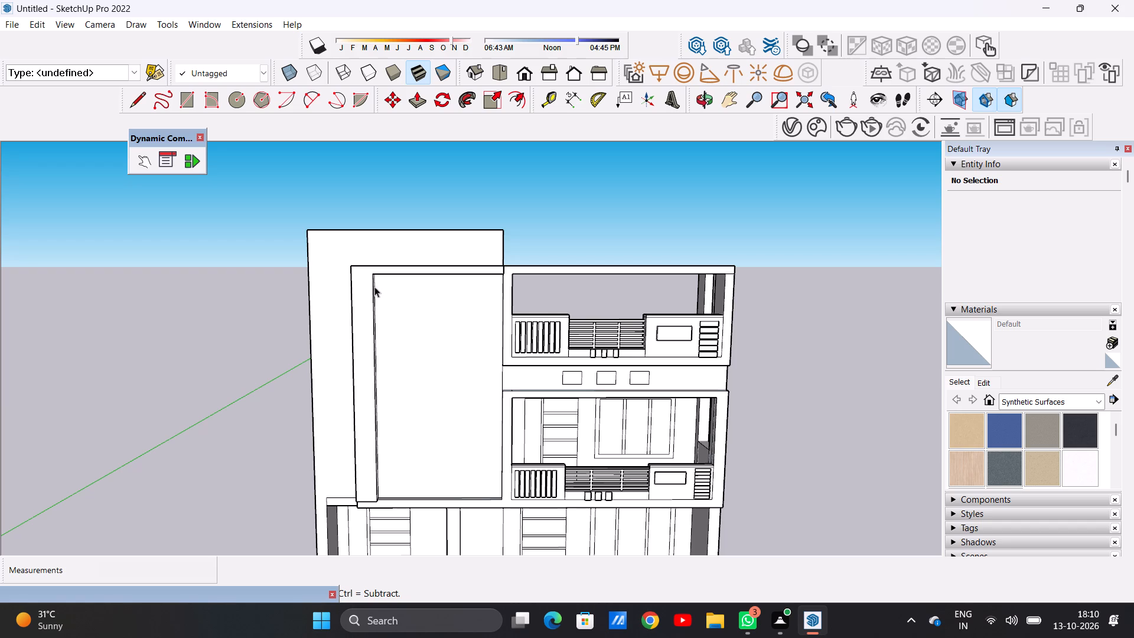
# Push/Pull the underside of the frame's top beam down 3 7/8" to thicken the beam.
pyautogui.moveTo(372, 287); pyautogui.dragTo(514, 362, button='middle')
pyautogui.scroll(5, 415, 288)
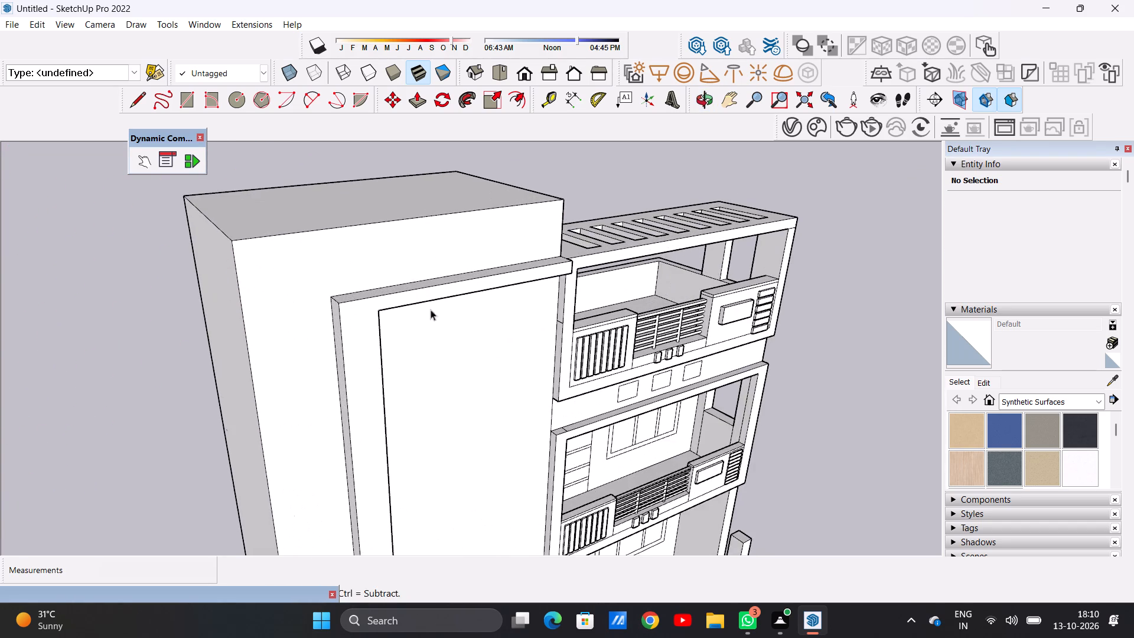
pyautogui.moveTo(438, 328); pyautogui.dragTo(314, 174, button='middle')
pyautogui.scroll(2, 475, 183)
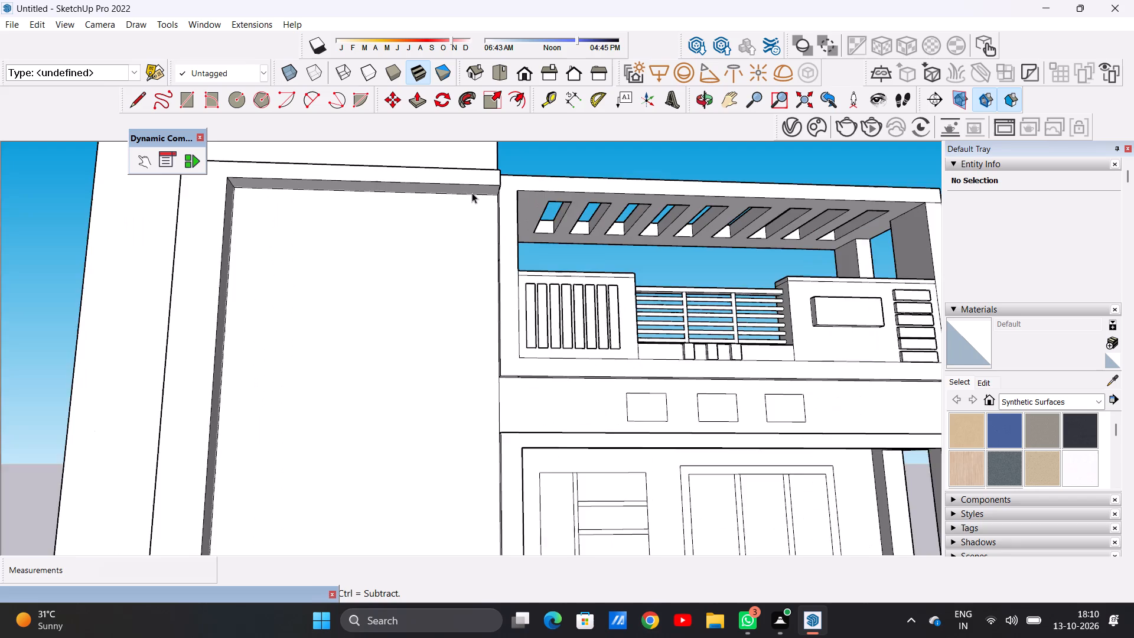
pyautogui.scroll(6, 472, 193)
pyautogui.press('p')
pyautogui.scroll(5, 513, 177)
pyautogui.click(503, 191)
pyautogui.click(501, 213)
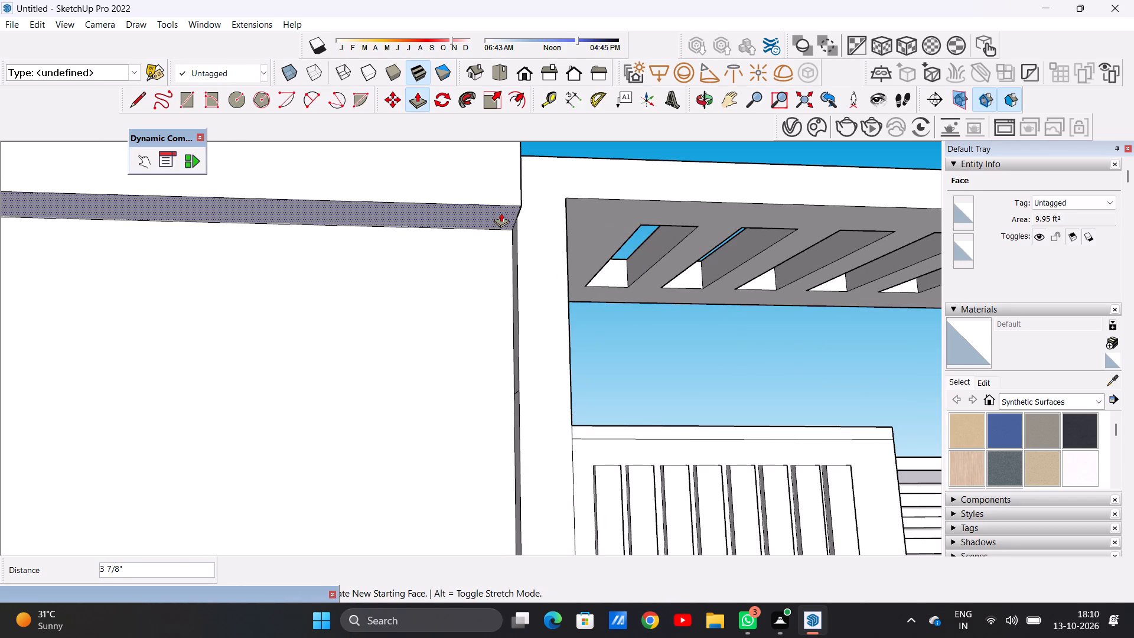
pyautogui.press('space')
# Draw a vertical rectangle about 14' 9 11/16" by 4' 9 1/16" on the tall block's wall inside the projecting frame.
pyautogui.scroll(-15, 496, 252)
pyautogui.moveTo(481, 291); pyautogui.dragTo(481, 336, button='middle')
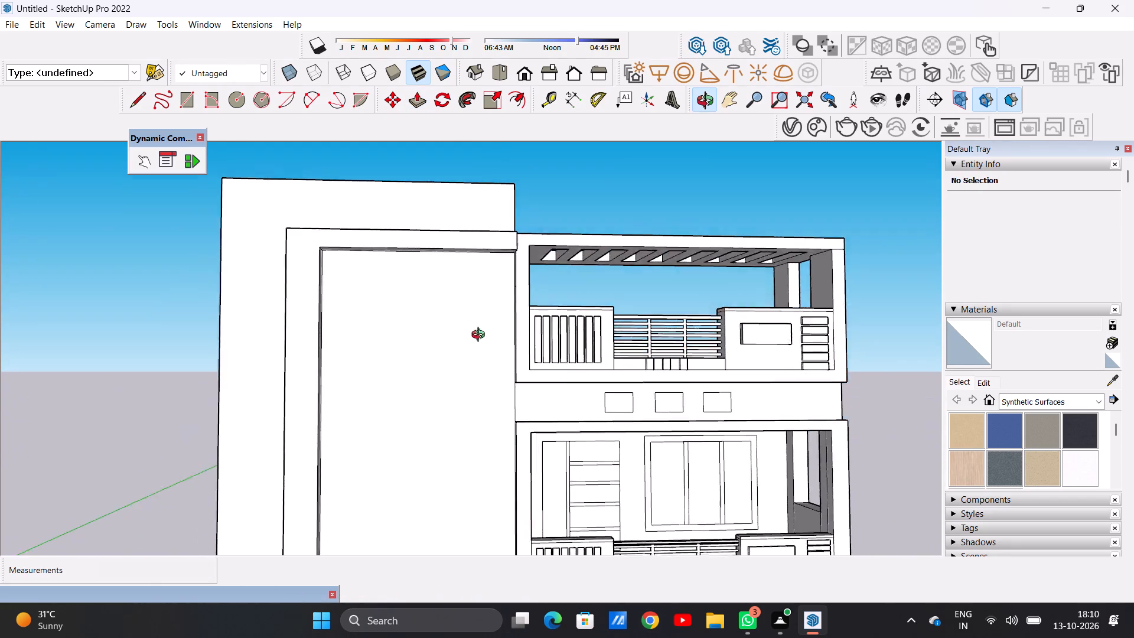
pyautogui.moveTo(481, 336); pyautogui.dragTo(481, 354, button='middle')
pyautogui.scroll(-8, 443, 305)
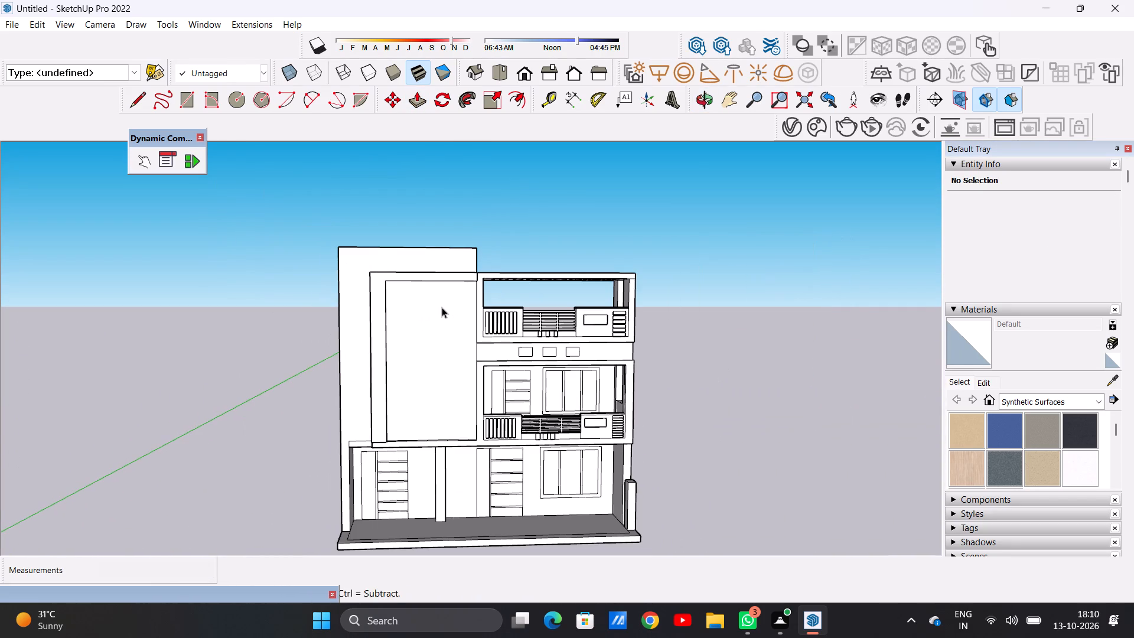
pyautogui.moveTo(444, 326); pyautogui.dragTo(414, 348, button='middle')
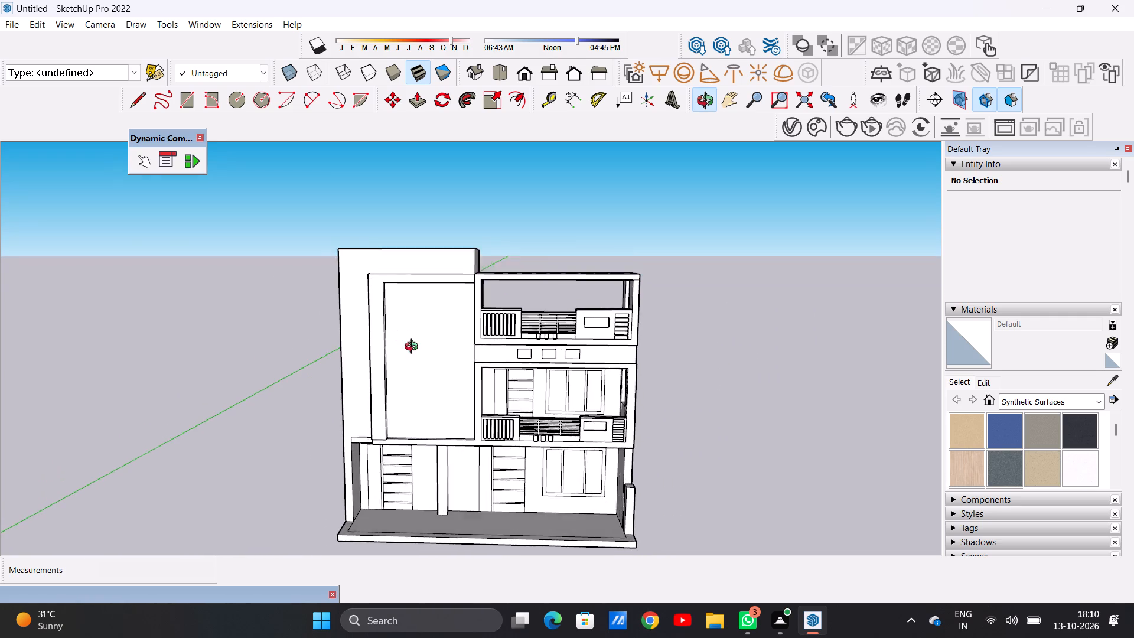
pyautogui.moveTo(414, 348); pyautogui.dragTo(434, 348, button='middle')
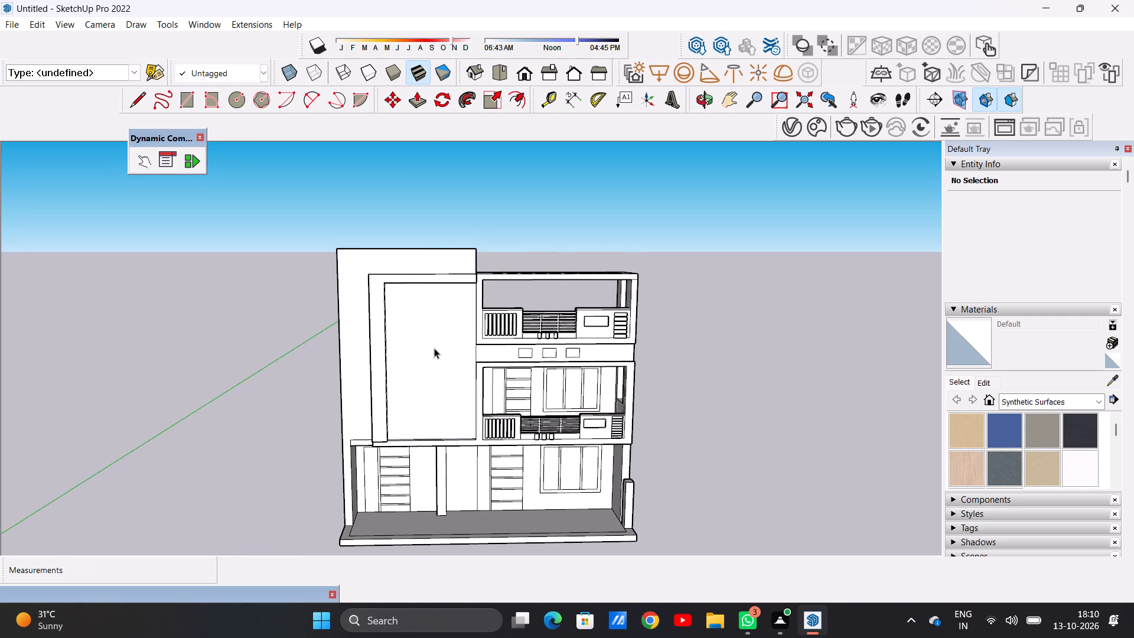
pyautogui.press('r')
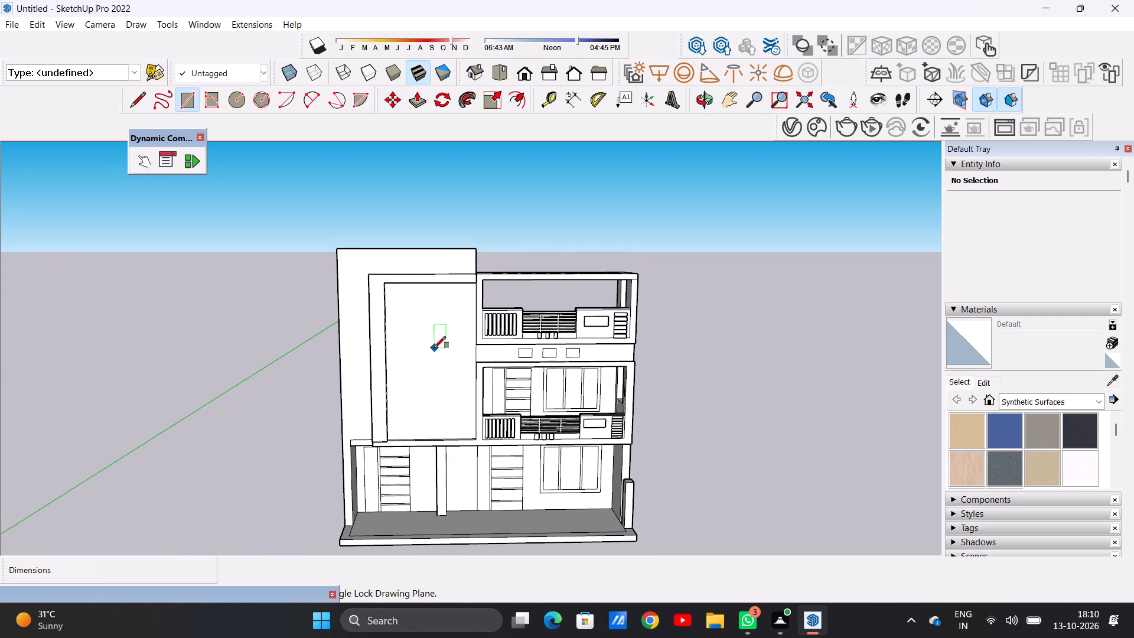
pyautogui.scroll(3, 422, 333)
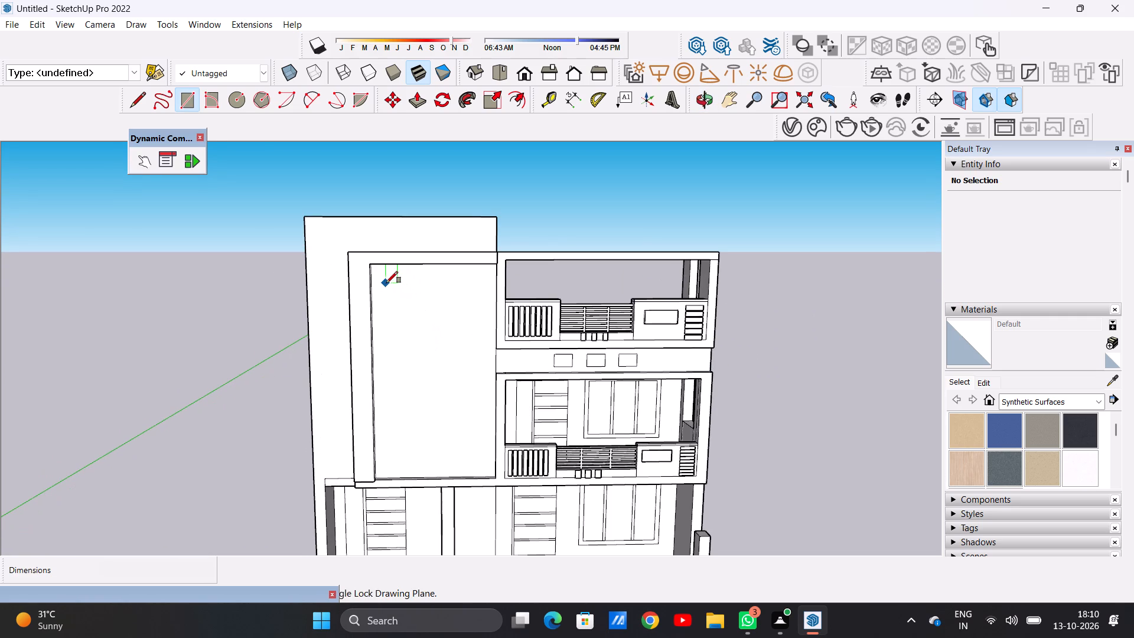
pyautogui.click(386, 283)
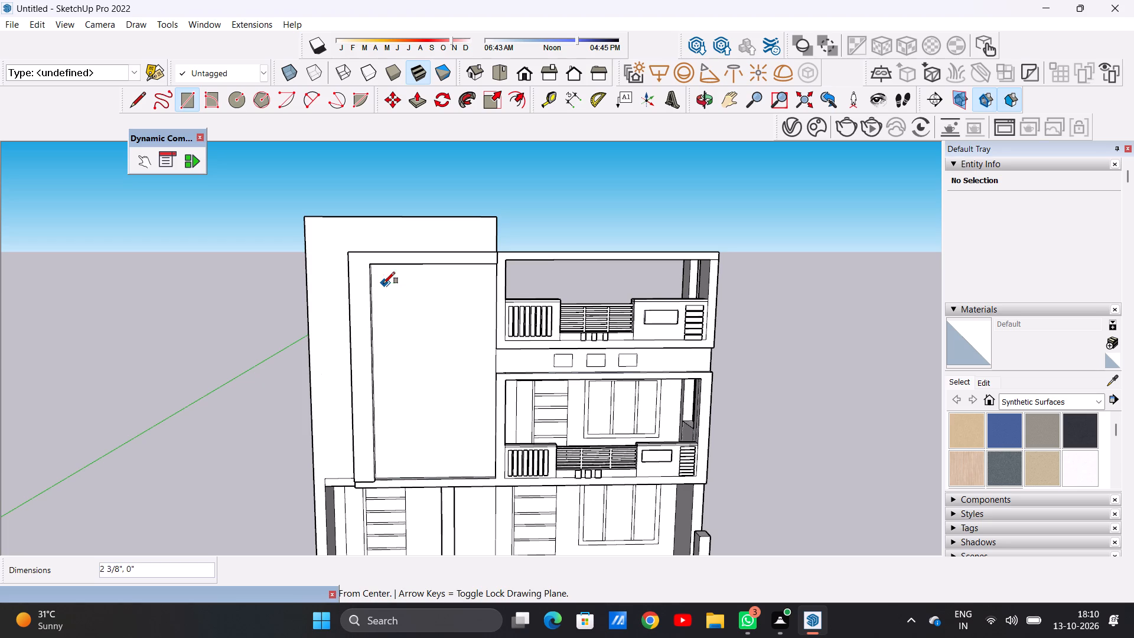
pyautogui.click(444, 453)
pyautogui.press('space')
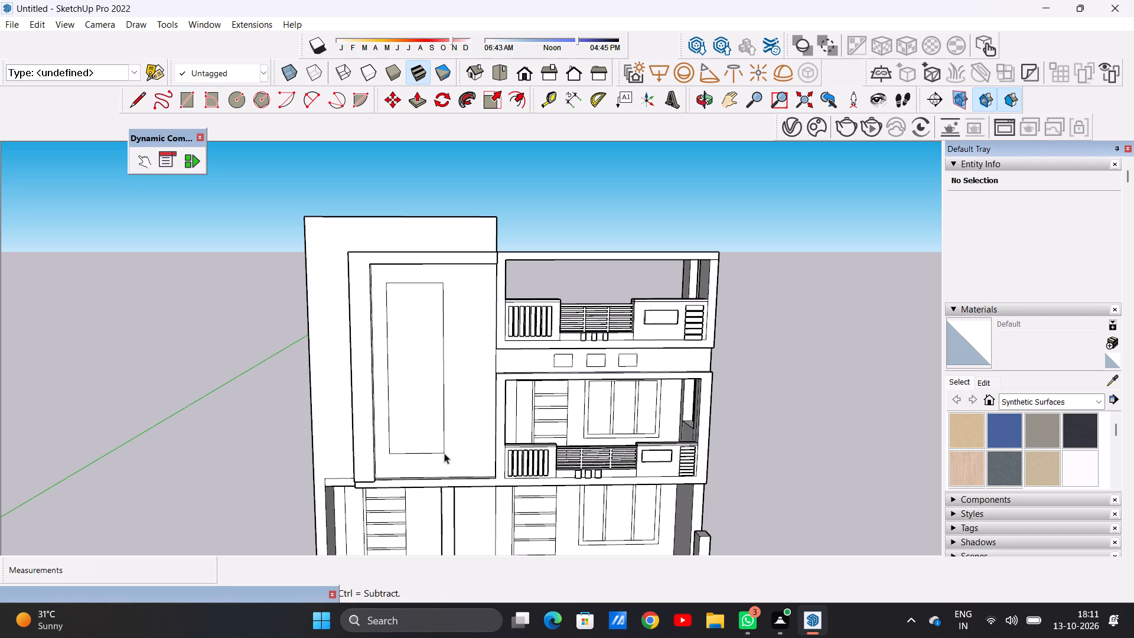
# Offset the vertical rectangle on the tall block's wall inward by about 7 7/16" to form a border.
pyautogui.write('o')
pyautogui.press('f')
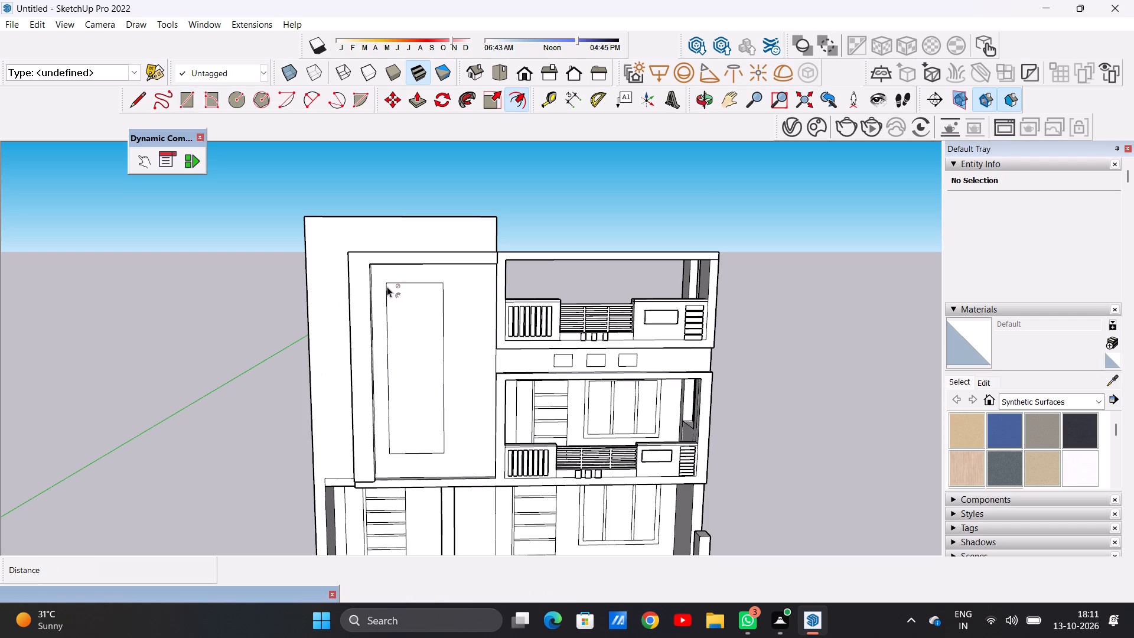
pyautogui.click(392, 288)
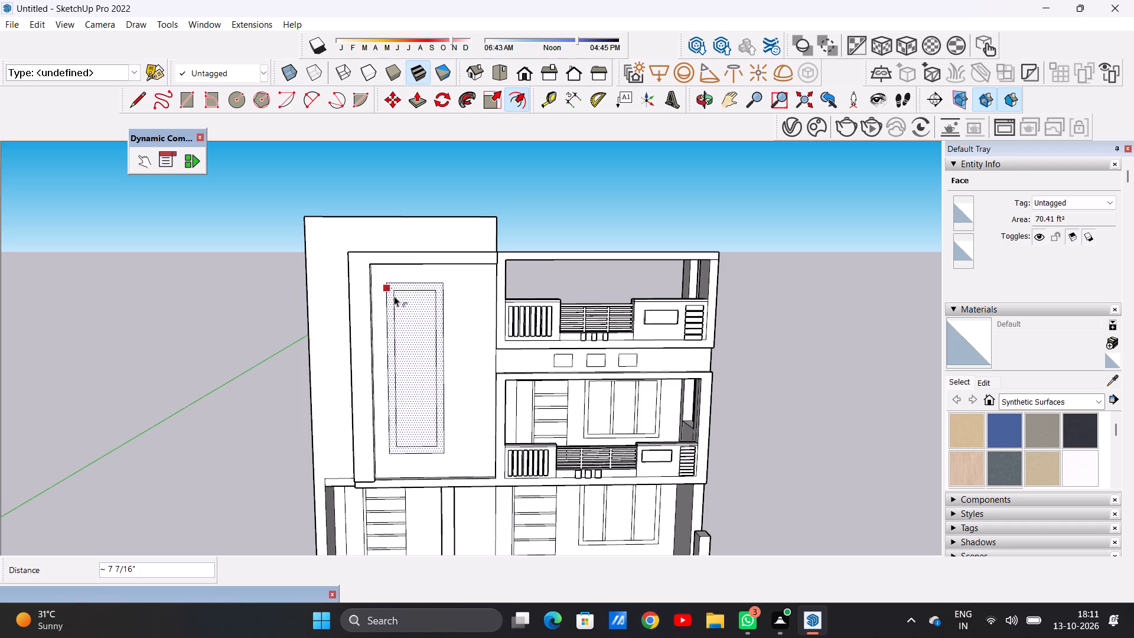
pyautogui.click(394, 296)
pyautogui.press('space')
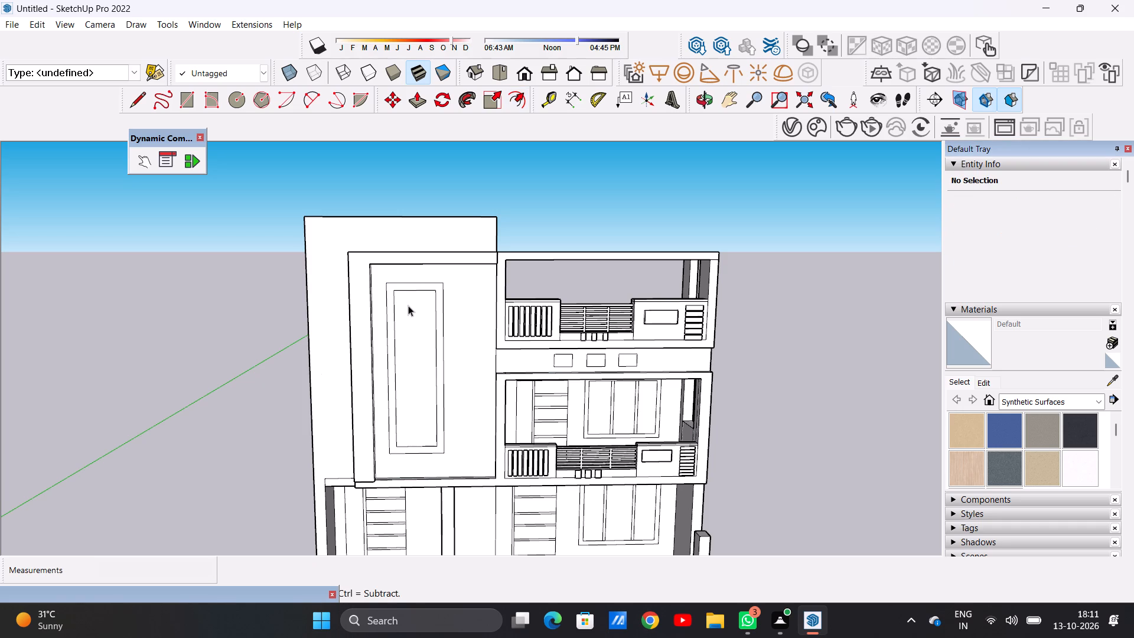
# Divide the inner rectangle into eight panes with a vertical centre line and three evenly spaced horizontal lines about 3' 6 1/8" long.
pyautogui.scroll(-1, 422, 356)
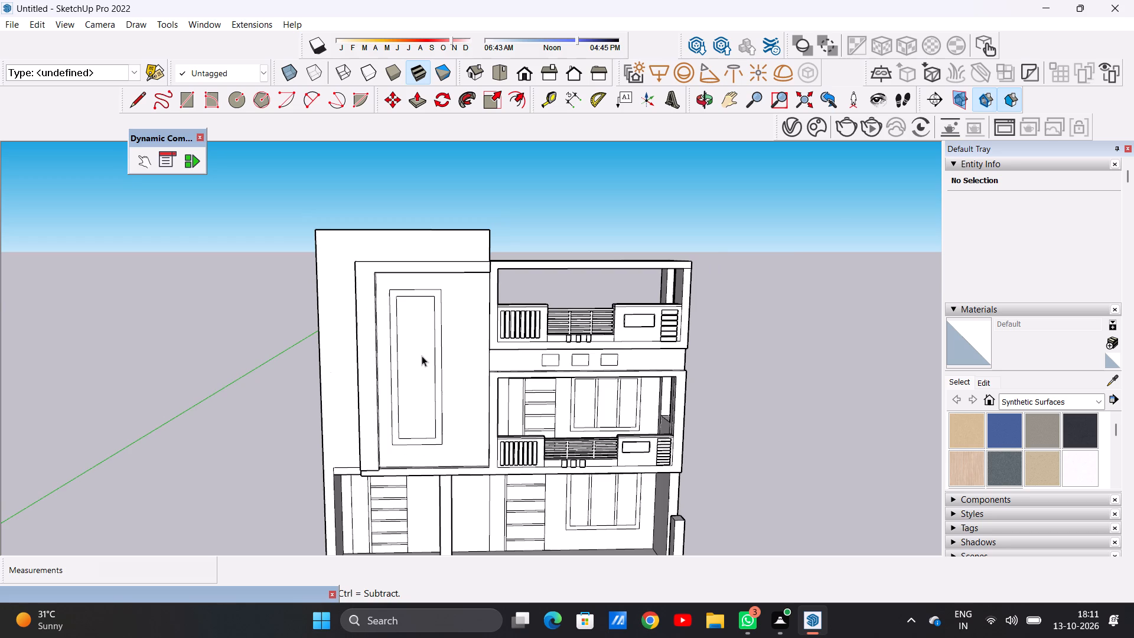
pyautogui.scroll(6, 422, 356)
pyautogui.press('l')
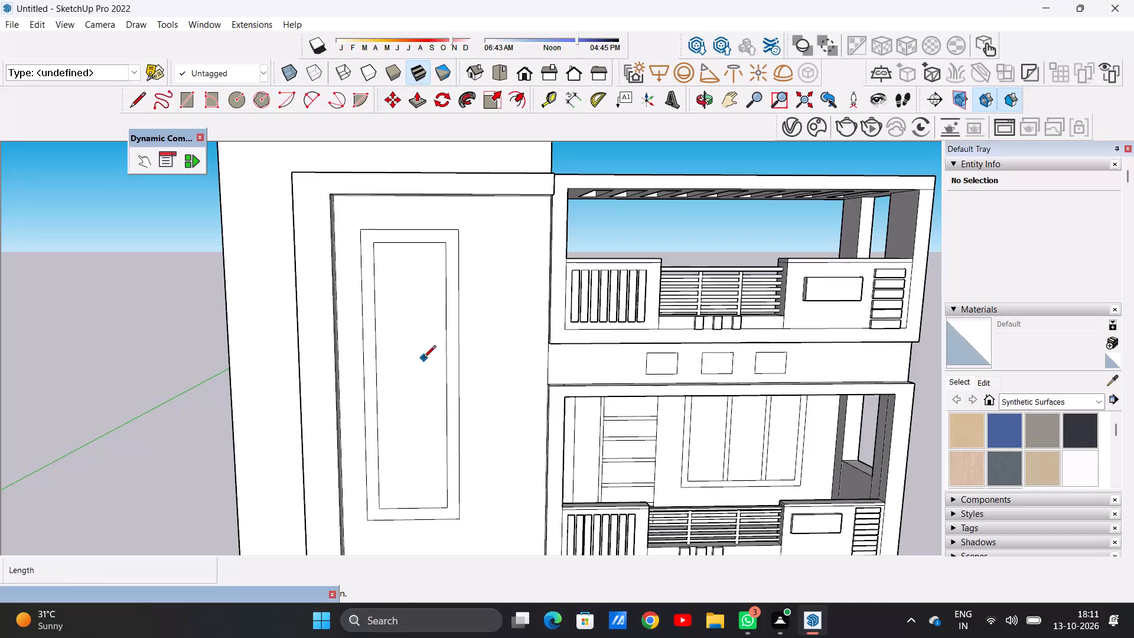
pyautogui.click(408, 242)
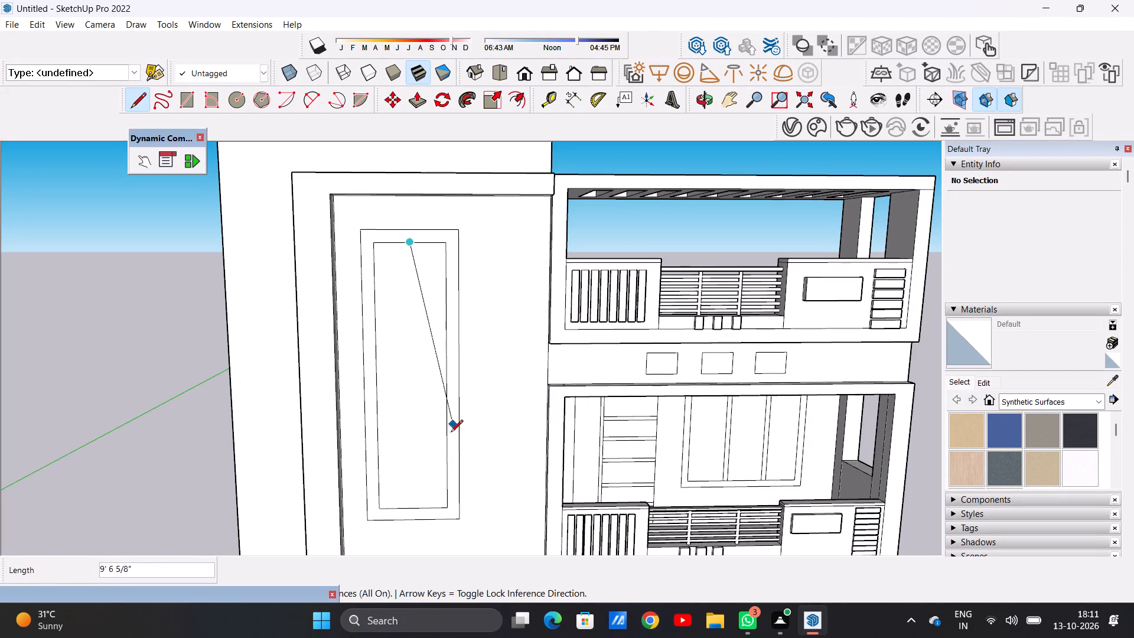
pyautogui.click(417, 509)
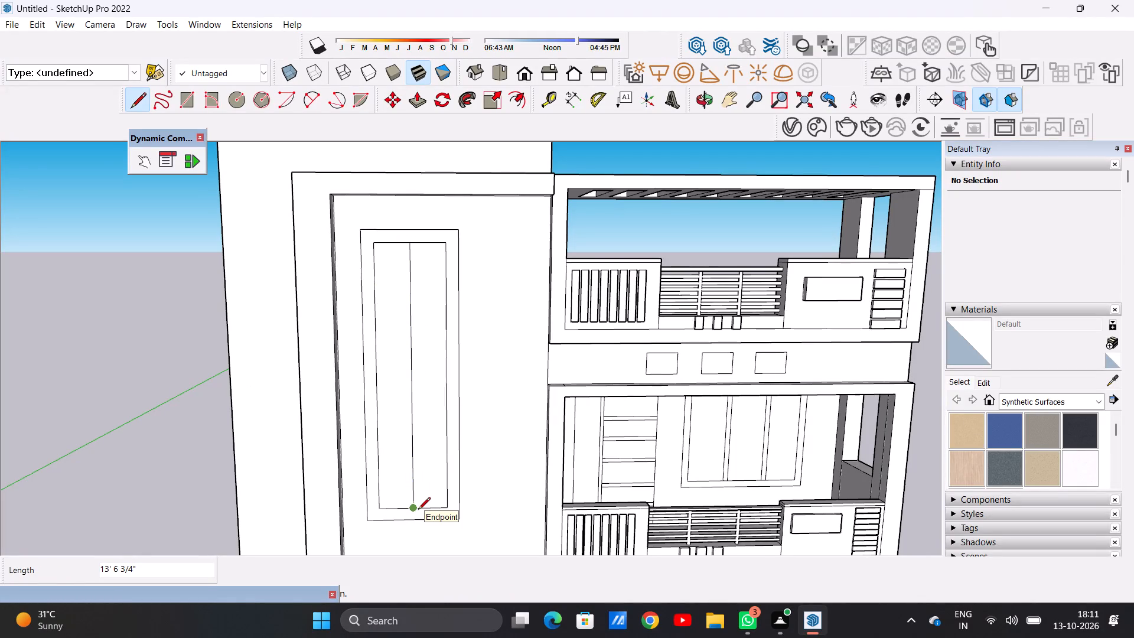
pyautogui.click(377, 304)
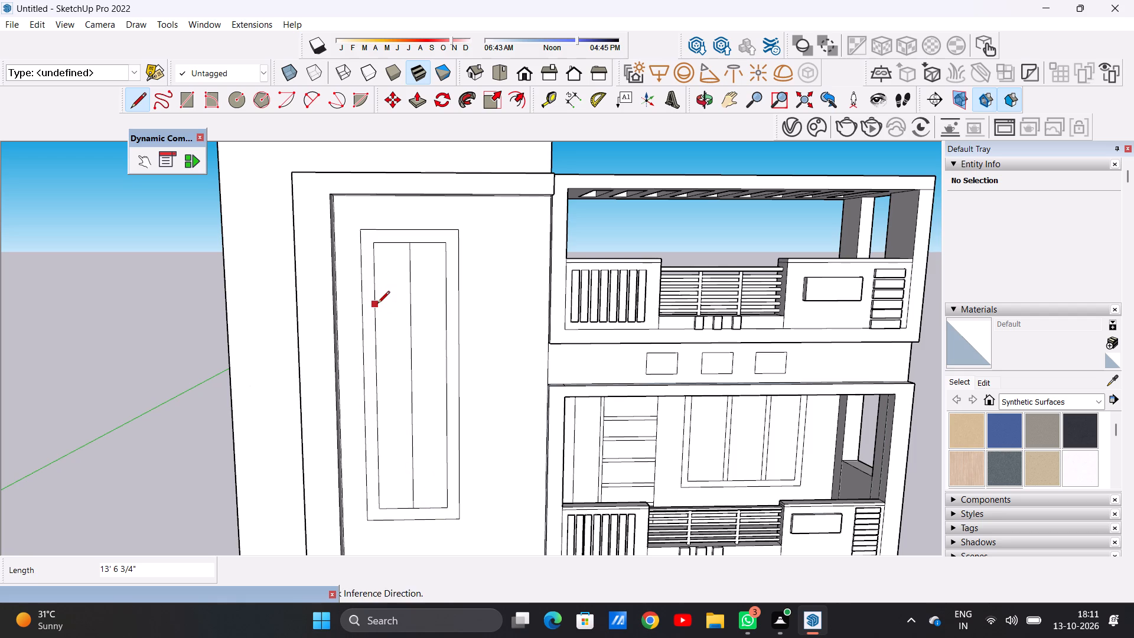
pyautogui.click(443, 307)
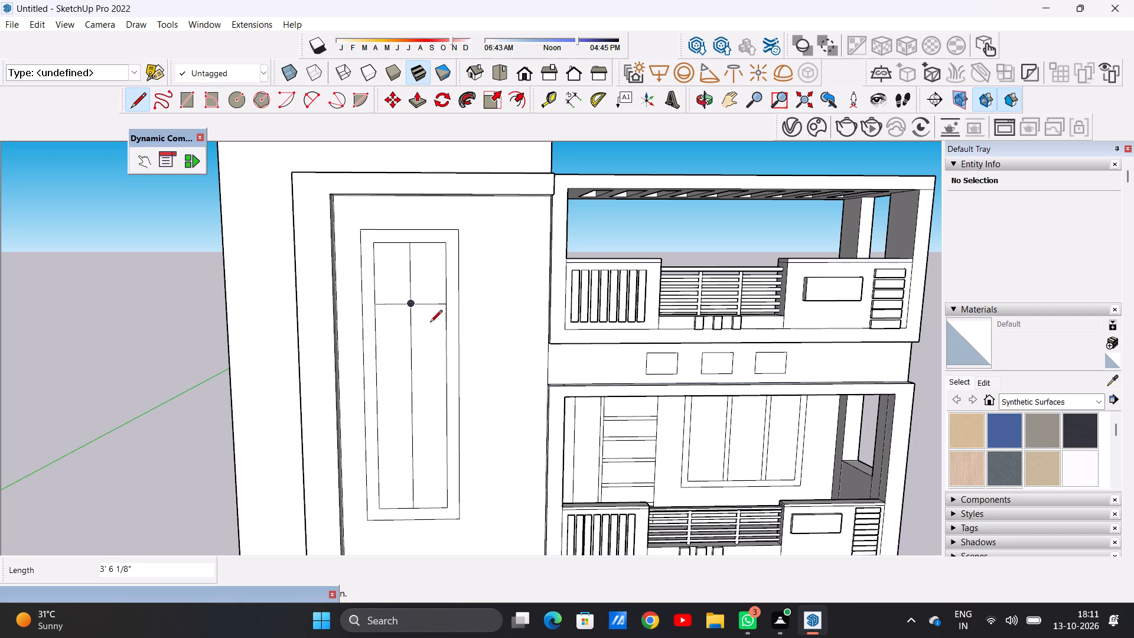
pyautogui.click(373, 372)
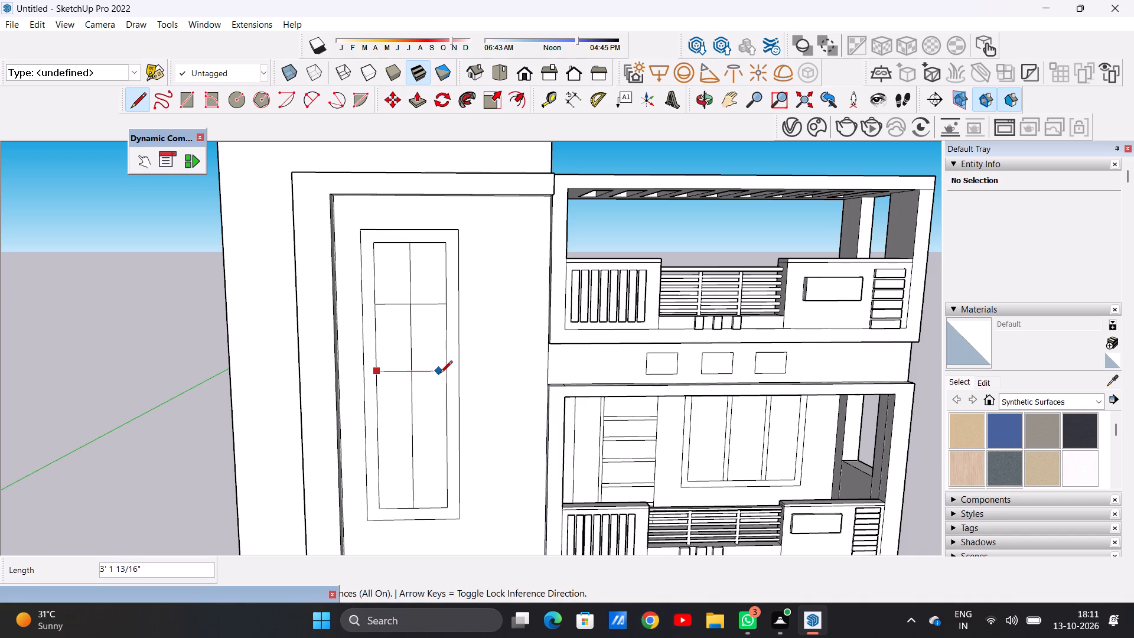
pyautogui.click(446, 374)
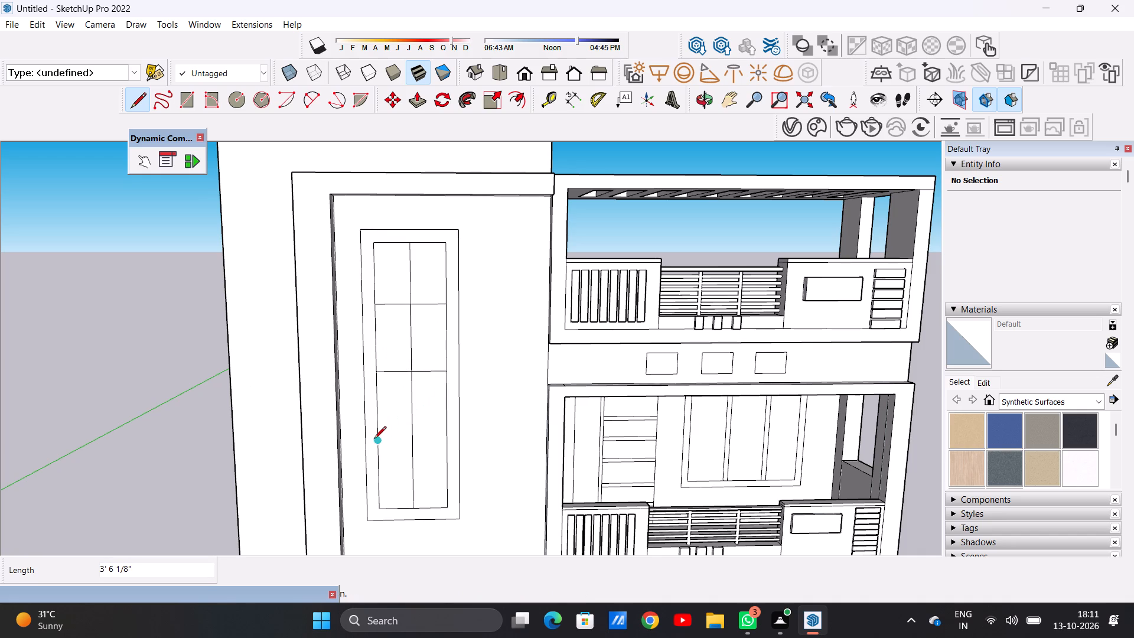
pyautogui.click(374, 440)
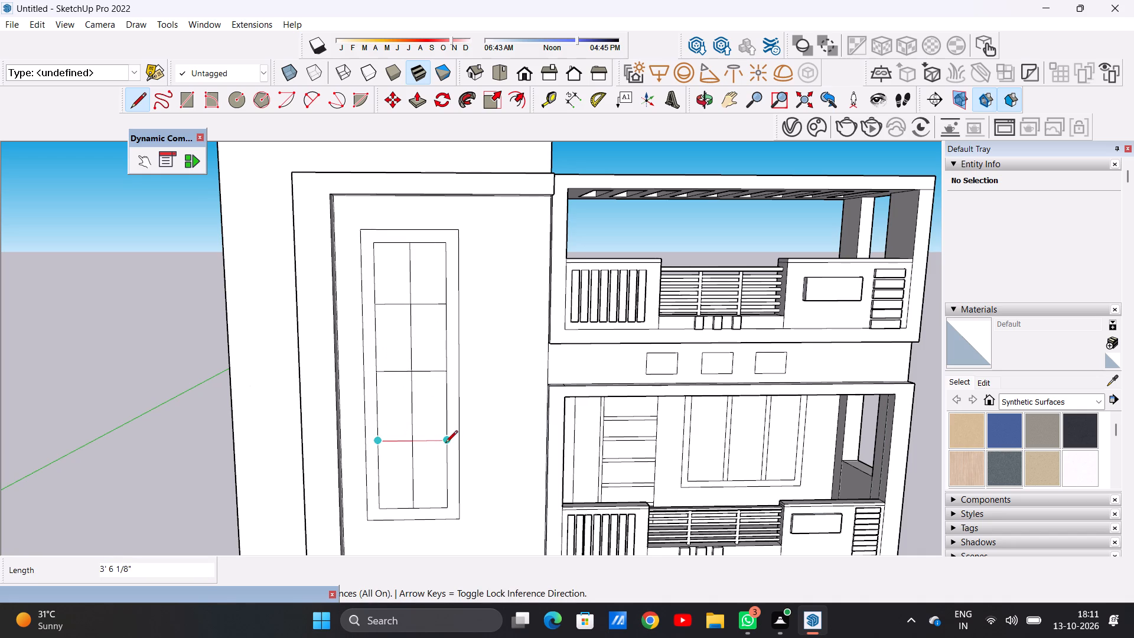
pyautogui.click(445, 444)
pyautogui.press('space')
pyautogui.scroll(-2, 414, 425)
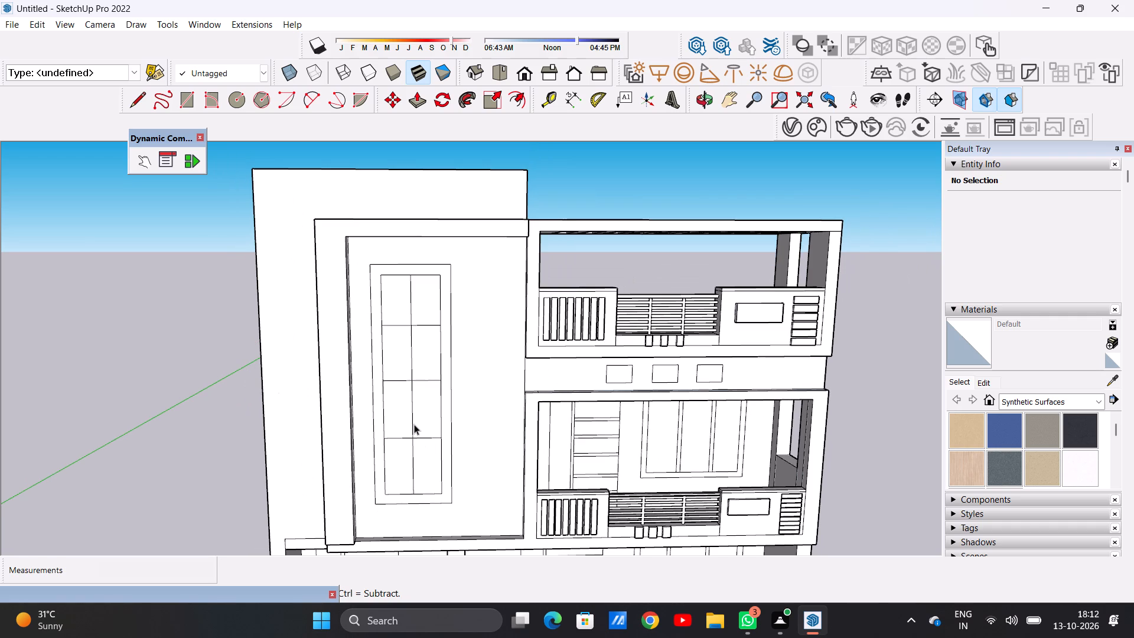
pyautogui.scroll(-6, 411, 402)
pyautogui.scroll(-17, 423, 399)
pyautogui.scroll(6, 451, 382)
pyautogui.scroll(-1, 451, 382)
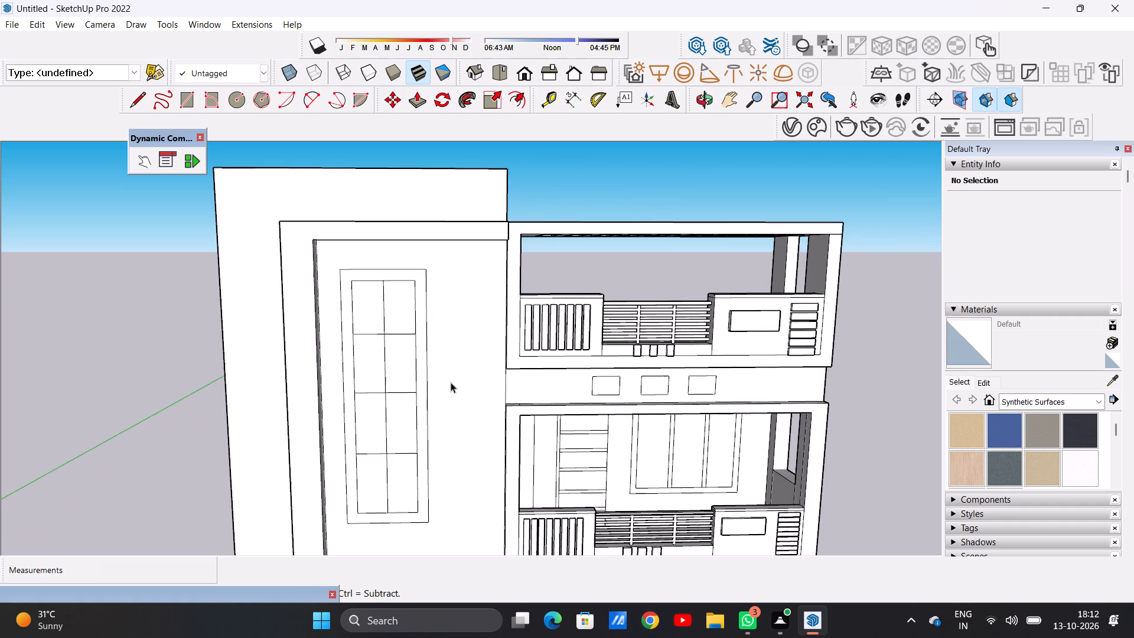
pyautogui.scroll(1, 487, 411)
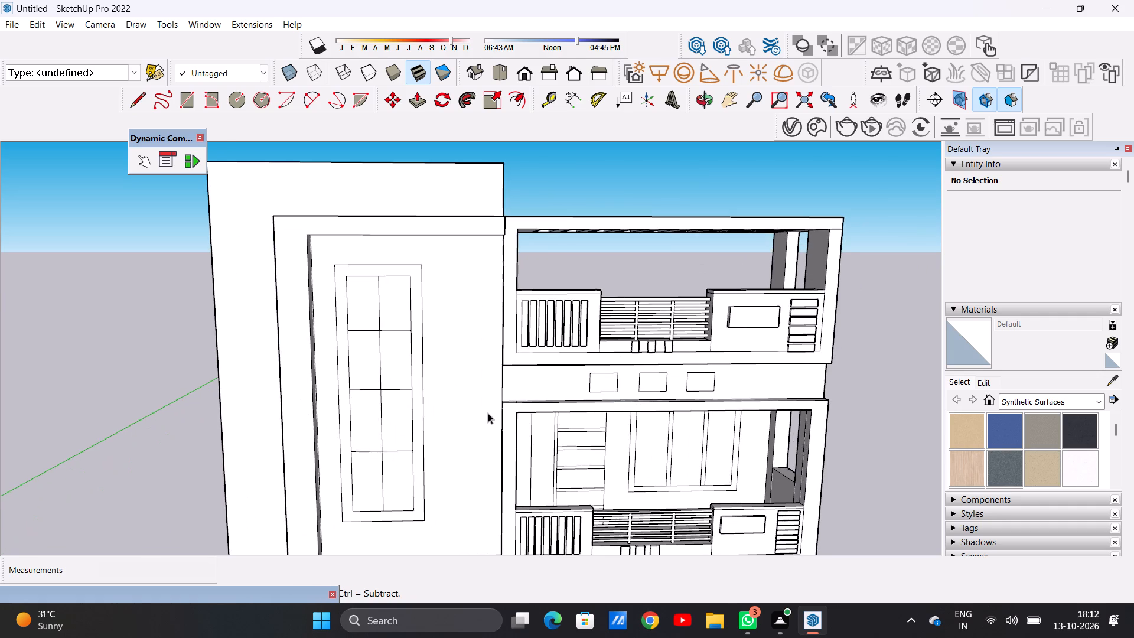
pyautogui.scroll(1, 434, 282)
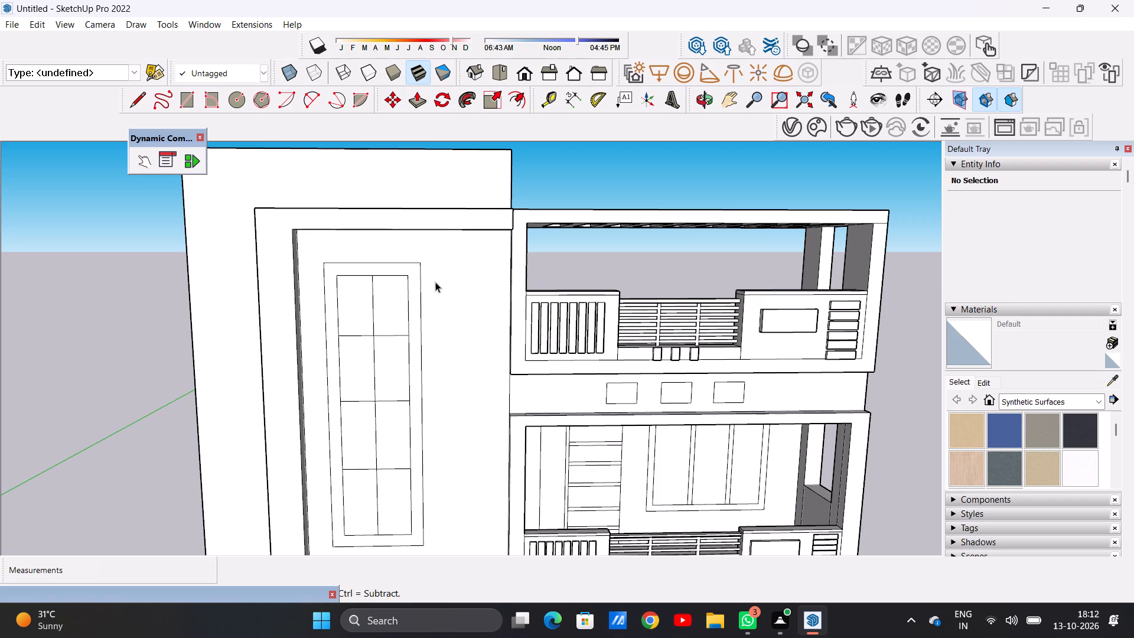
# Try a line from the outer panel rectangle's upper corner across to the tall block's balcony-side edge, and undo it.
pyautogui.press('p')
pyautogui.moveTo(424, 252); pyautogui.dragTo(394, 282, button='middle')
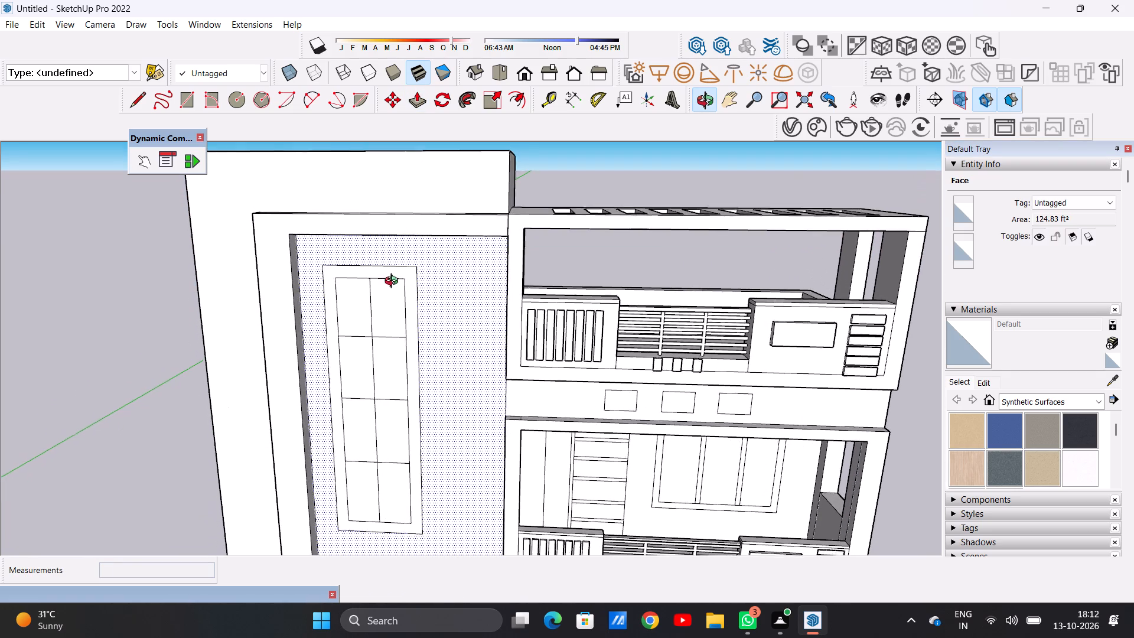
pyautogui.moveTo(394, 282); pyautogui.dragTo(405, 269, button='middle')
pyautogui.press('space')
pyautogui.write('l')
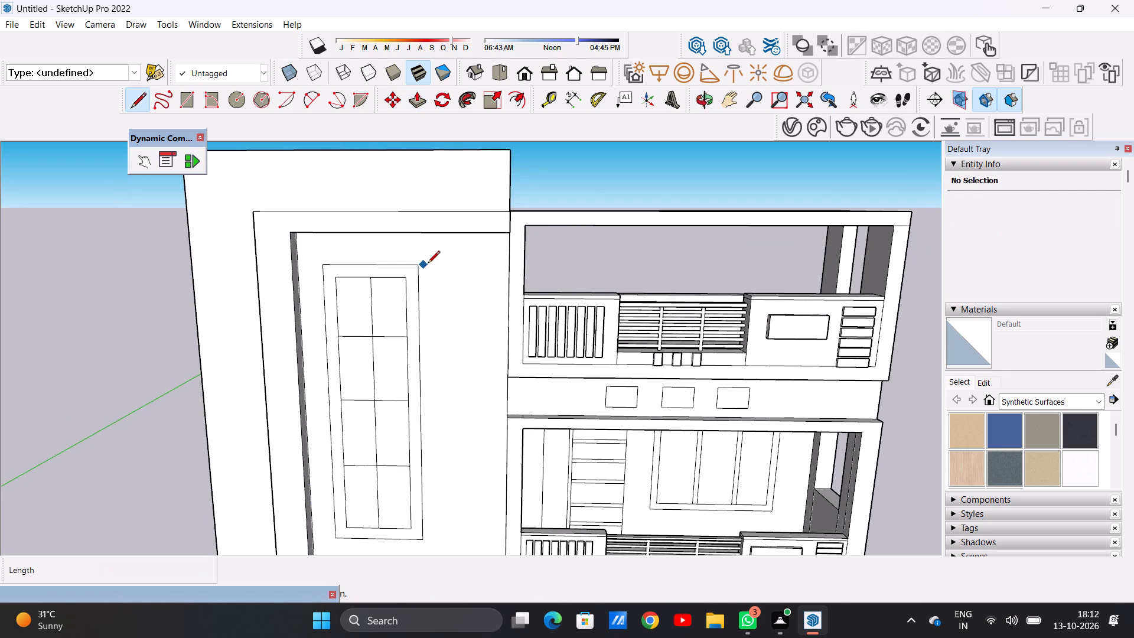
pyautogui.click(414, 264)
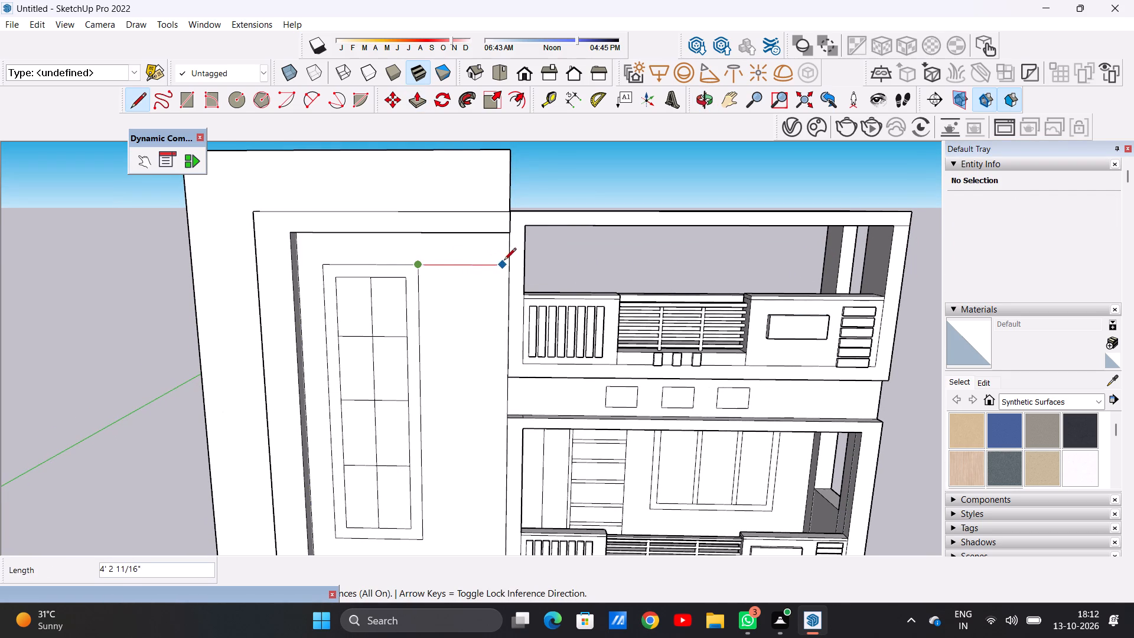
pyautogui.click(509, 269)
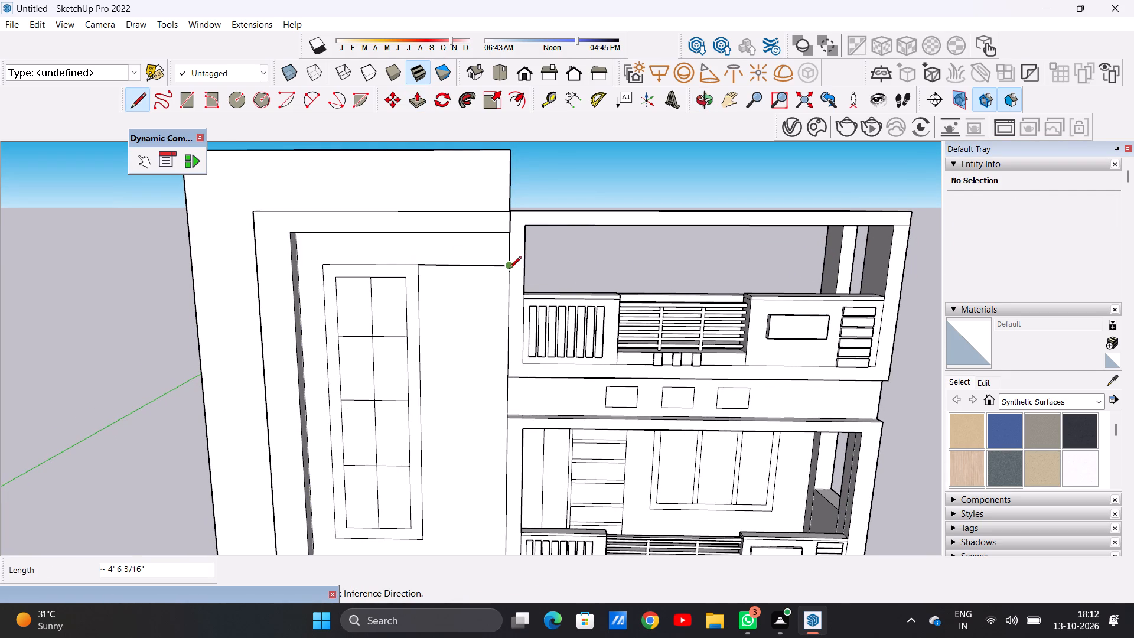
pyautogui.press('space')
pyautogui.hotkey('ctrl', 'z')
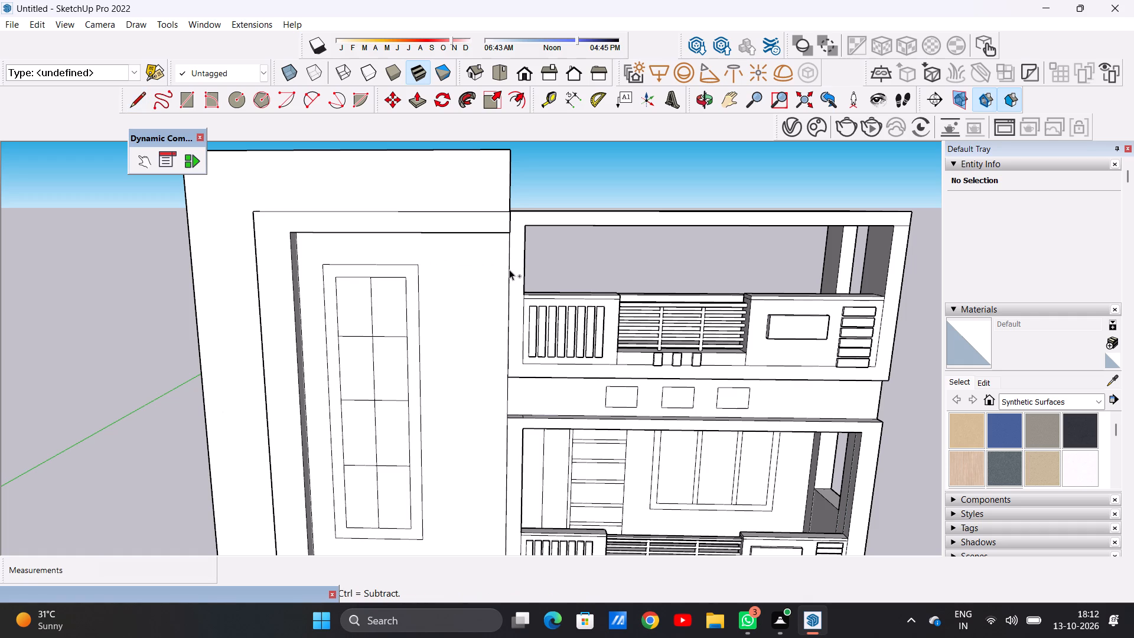
# Draw two horizontal lines about 4' 6" long from the panel's outer edge to the tall block's balcony-side edge, enclosing a band level with the panel's top.
pyautogui.moveTo(494, 275); pyautogui.dragTo(625, 252, button='middle')
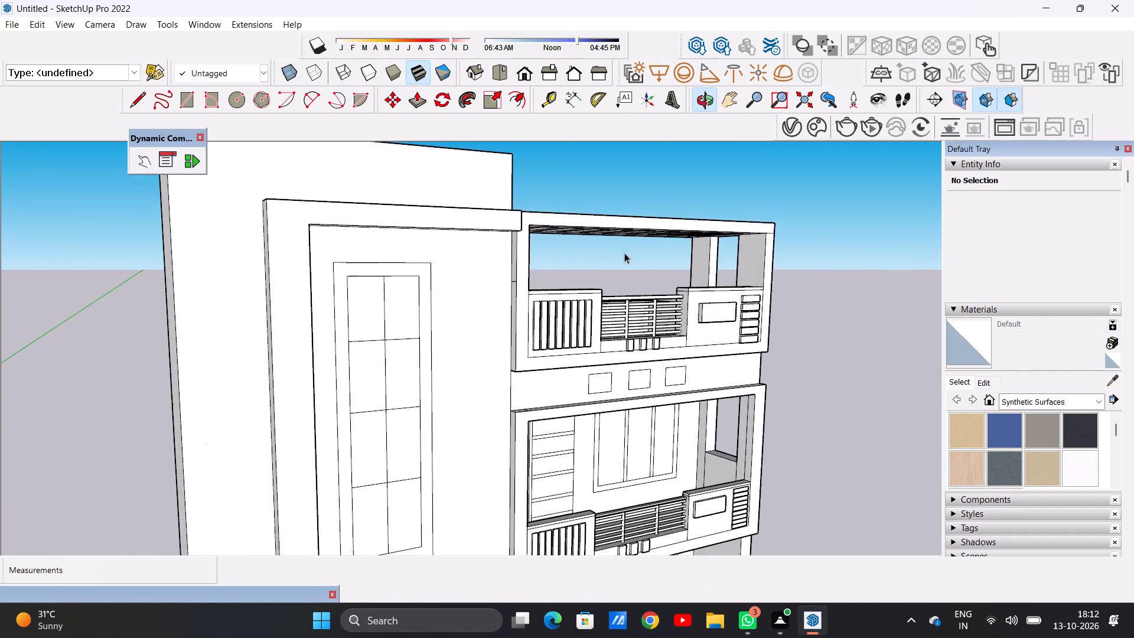
pyautogui.scroll(4, 501, 296)
pyautogui.press('l')
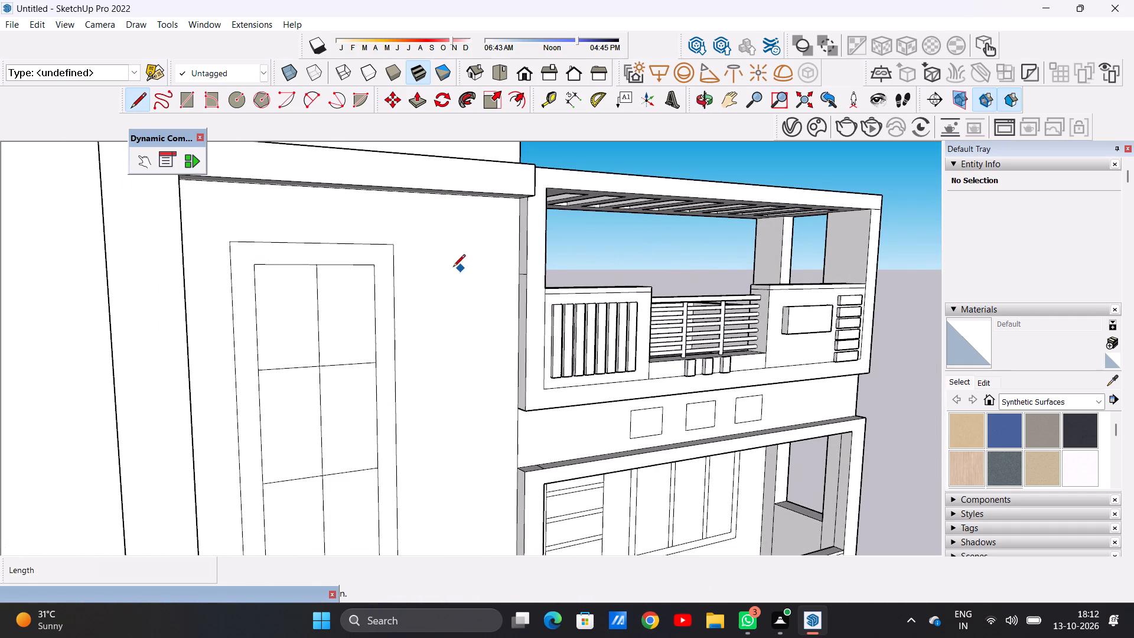
pyautogui.click(397, 248)
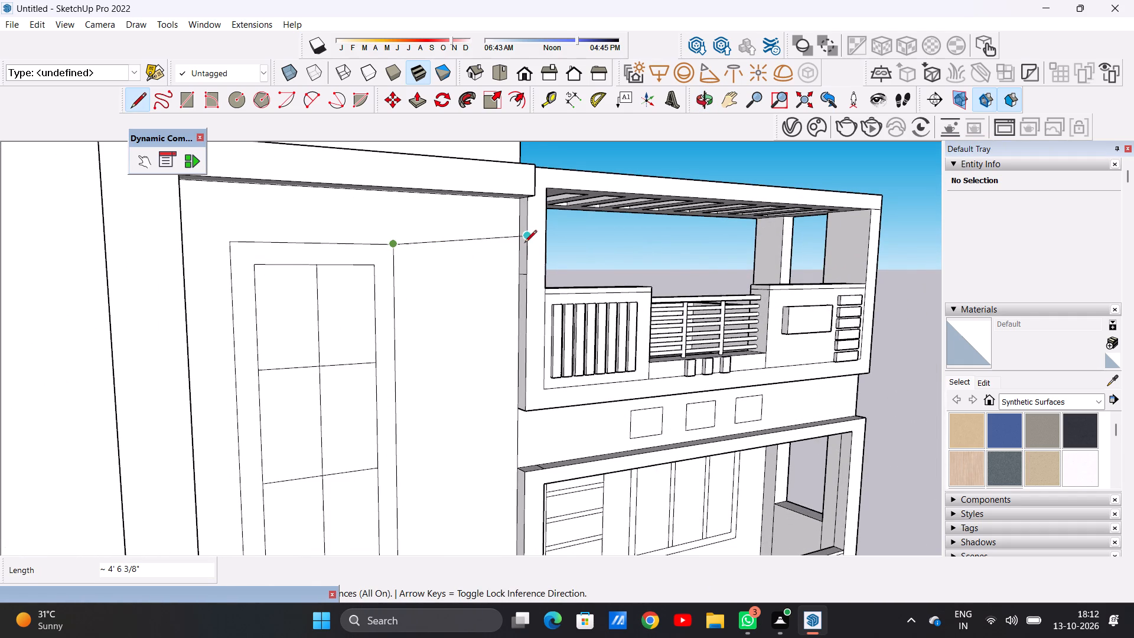
pyautogui.click(518, 247)
pyautogui.press('space')
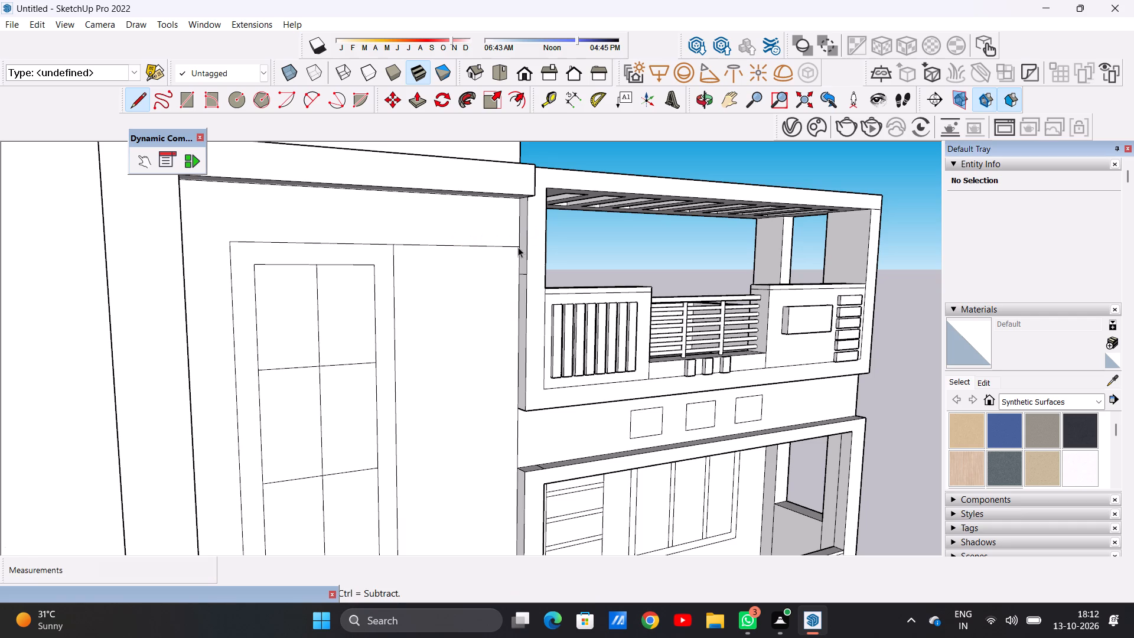
pyautogui.press('l')
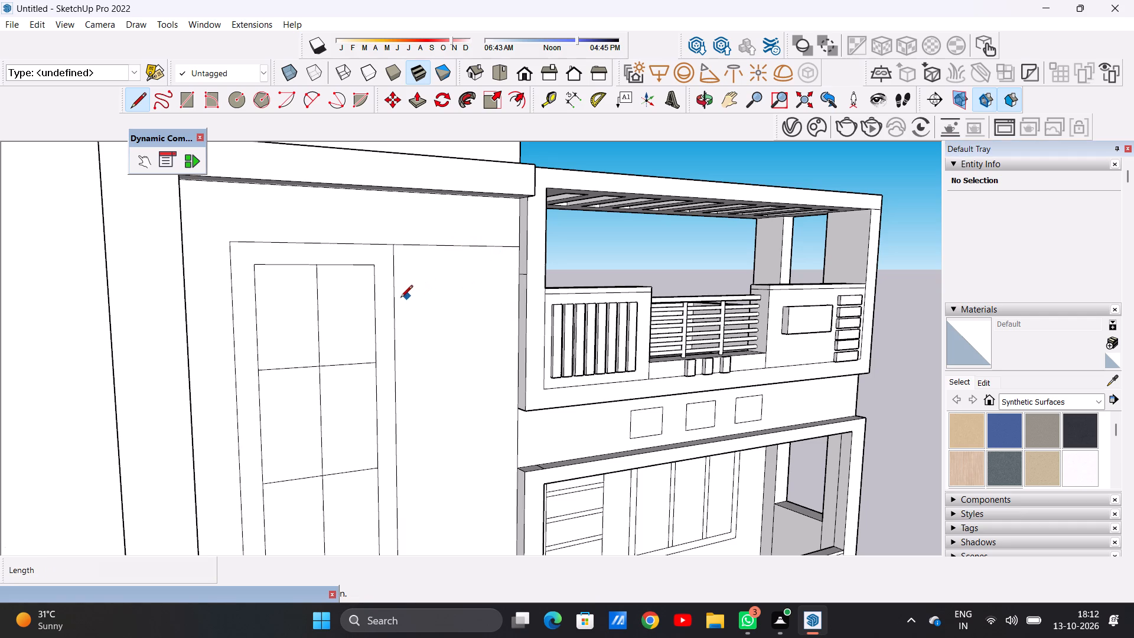
pyautogui.click(393, 300)
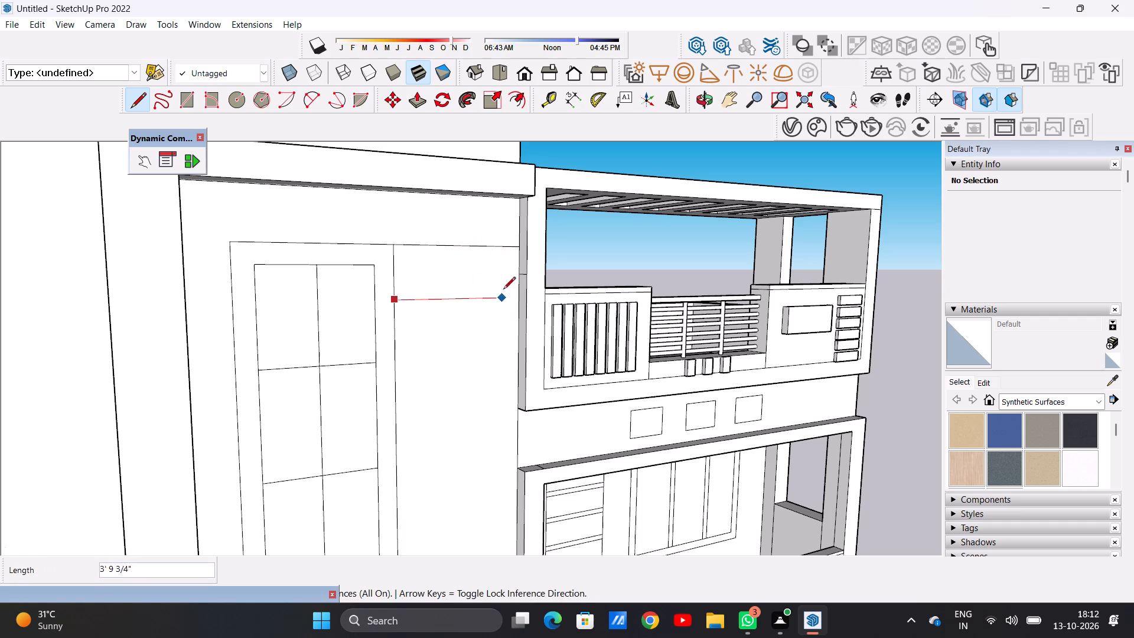
pyautogui.click(519, 292)
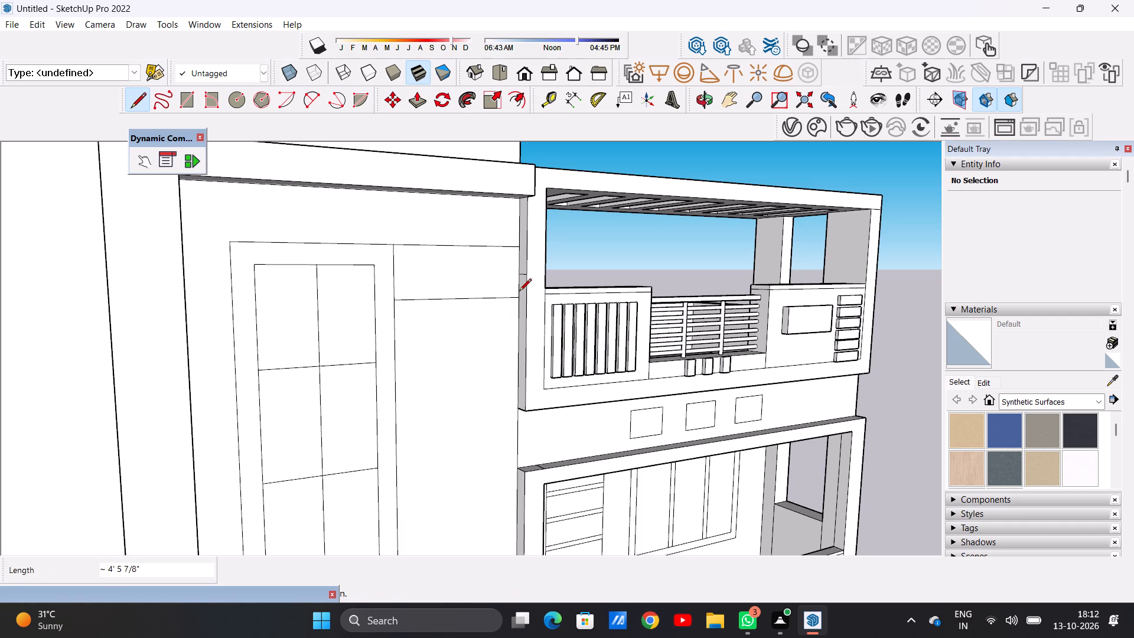
pyautogui.press('space')
# Copy the band beside the paned panel downward by 2' 1 5/8" and repeat the copy as an array of 8.
pyautogui.scroll(-5, 411, 321)
pyautogui.moveTo(409, 343); pyautogui.dragTo(305, 356, button='middle')
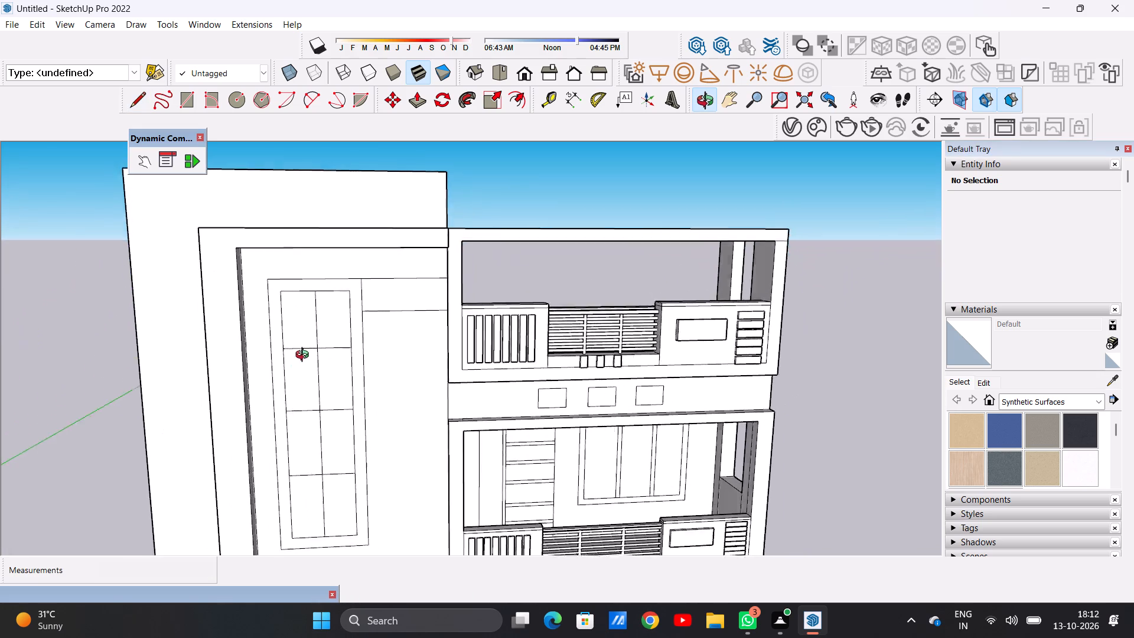
pyautogui.moveTo(305, 356); pyautogui.dragTo(273, 363, button='middle')
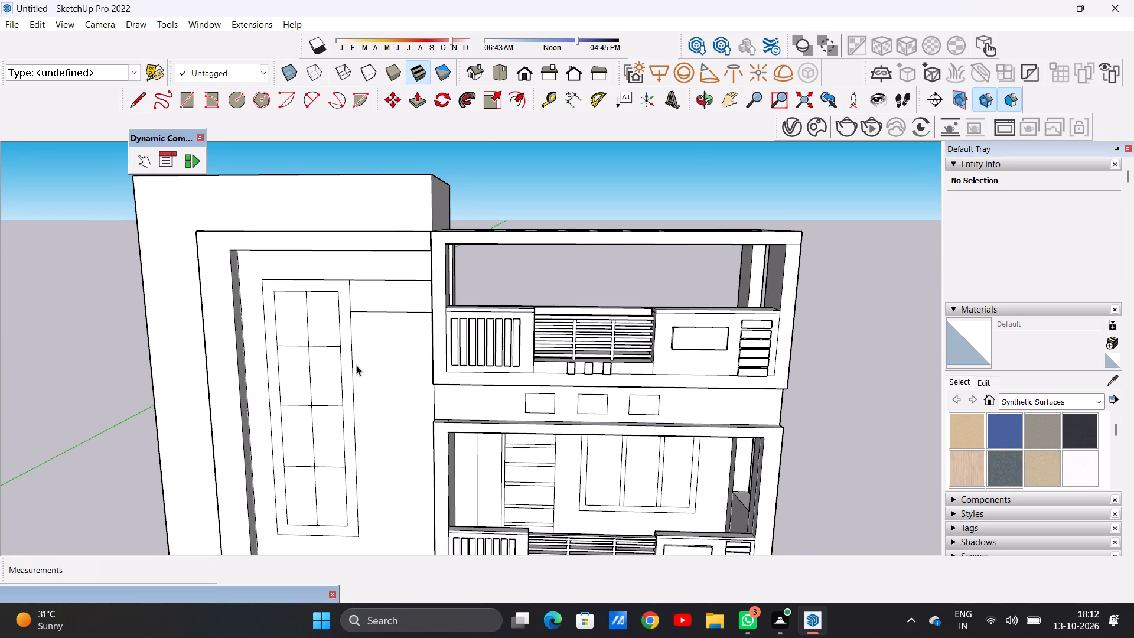
pyautogui.moveTo(377, 328); pyautogui.dragTo(447, 322, button='middle')
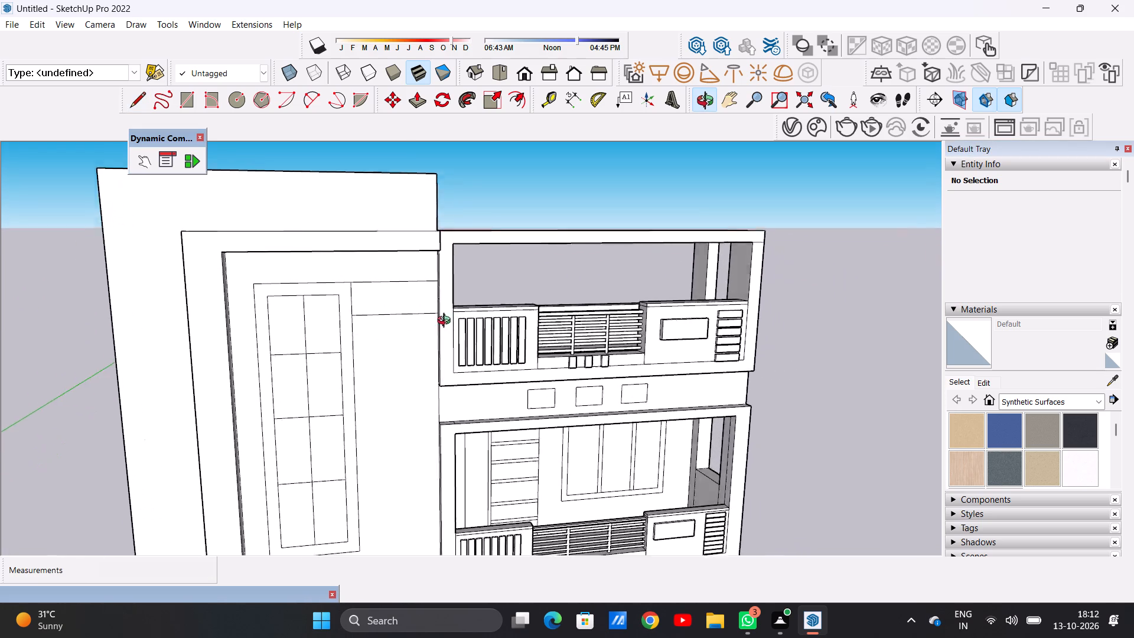
pyautogui.moveTo(447, 322); pyautogui.dragTo(465, 317, button='middle')
pyautogui.scroll(6, 399, 325)
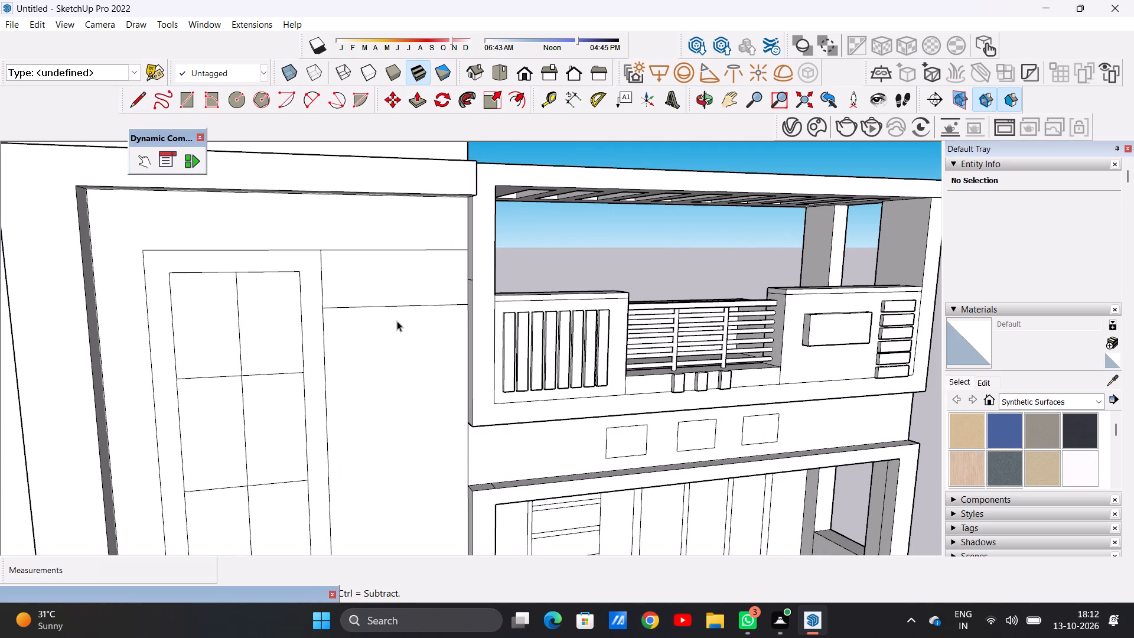
pyautogui.scroll(-4, 397, 320)
pyautogui.scroll(5, 392, 305)
pyautogui.doubleClick(376, 294)
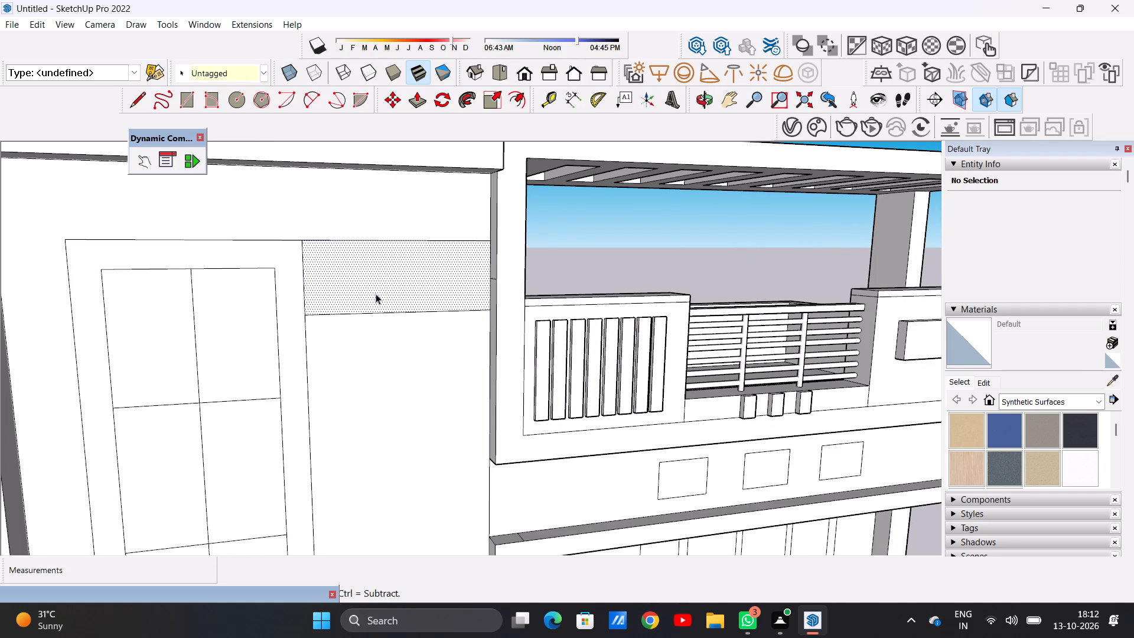
pyautogui.scroll(-14, 387, 307)
pyautogui.moveTo(369, 373); pyautogui.dragTo(428, 411, button='middle')
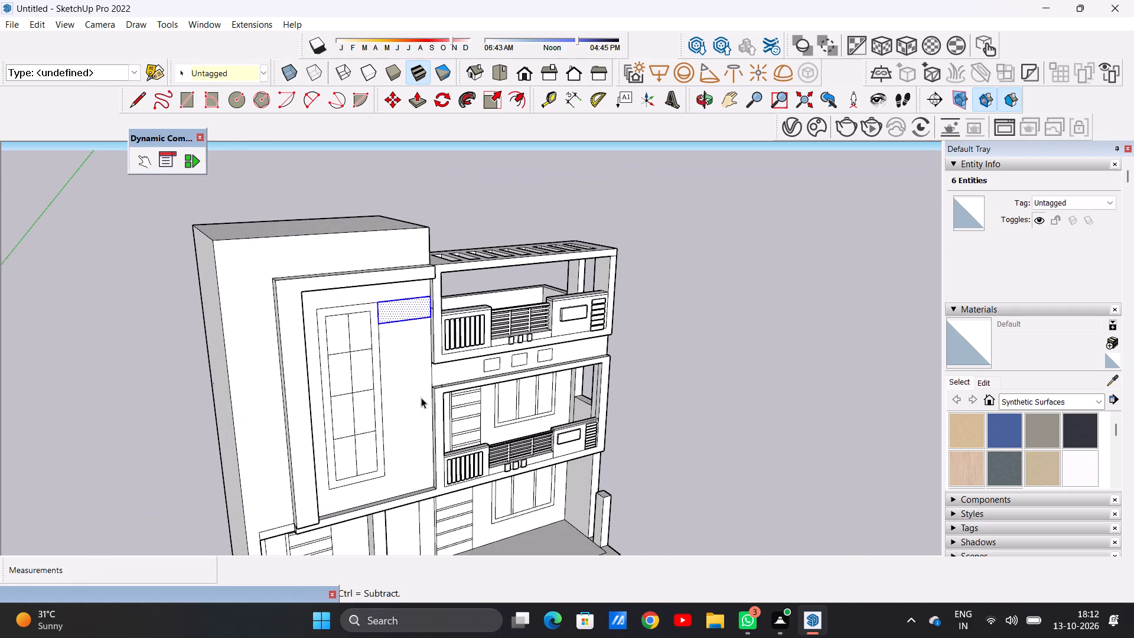
pyautogui.scroll(5, 369, 342)
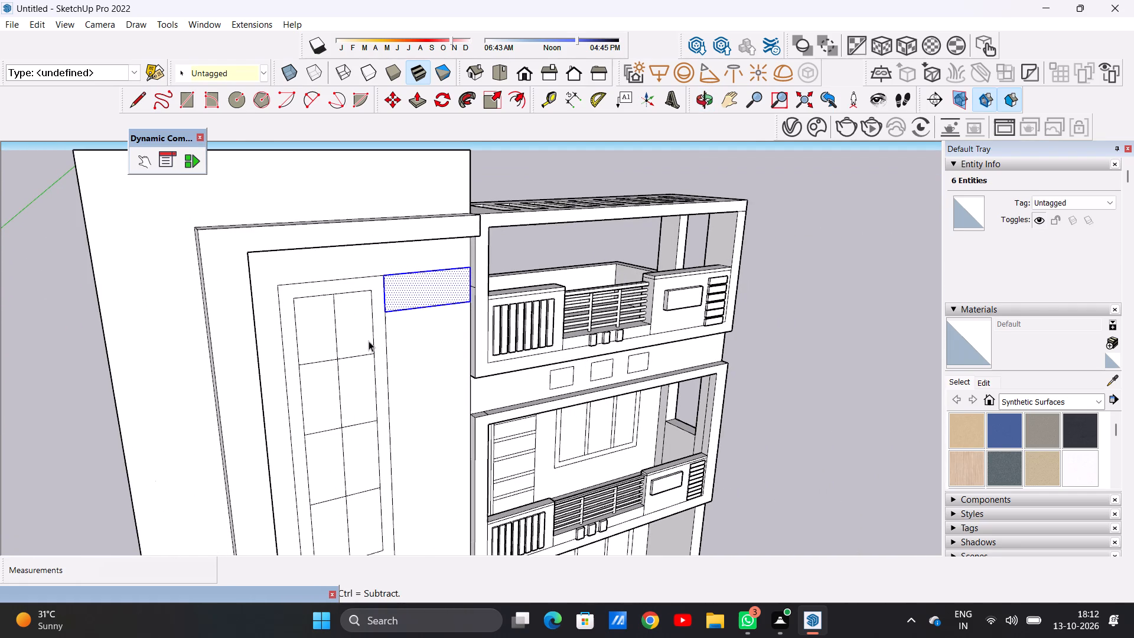
pyautogui.press('m')
pyautogui.click(382, 312)
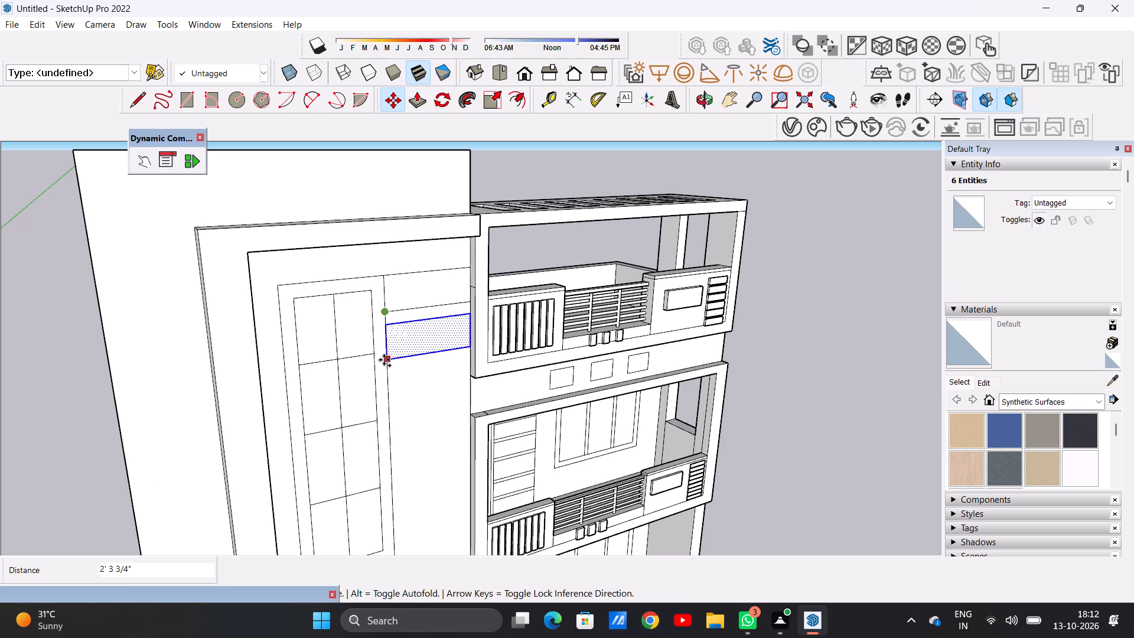
pyautogui.click(384, 356)
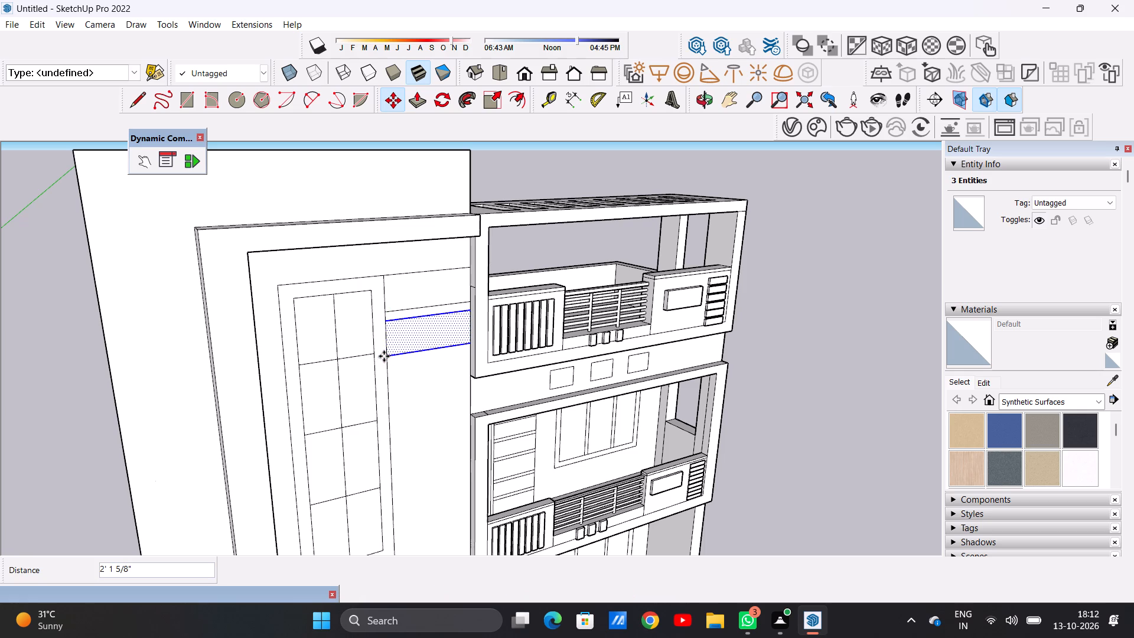
pyautogui.hotkey('shift', '*')
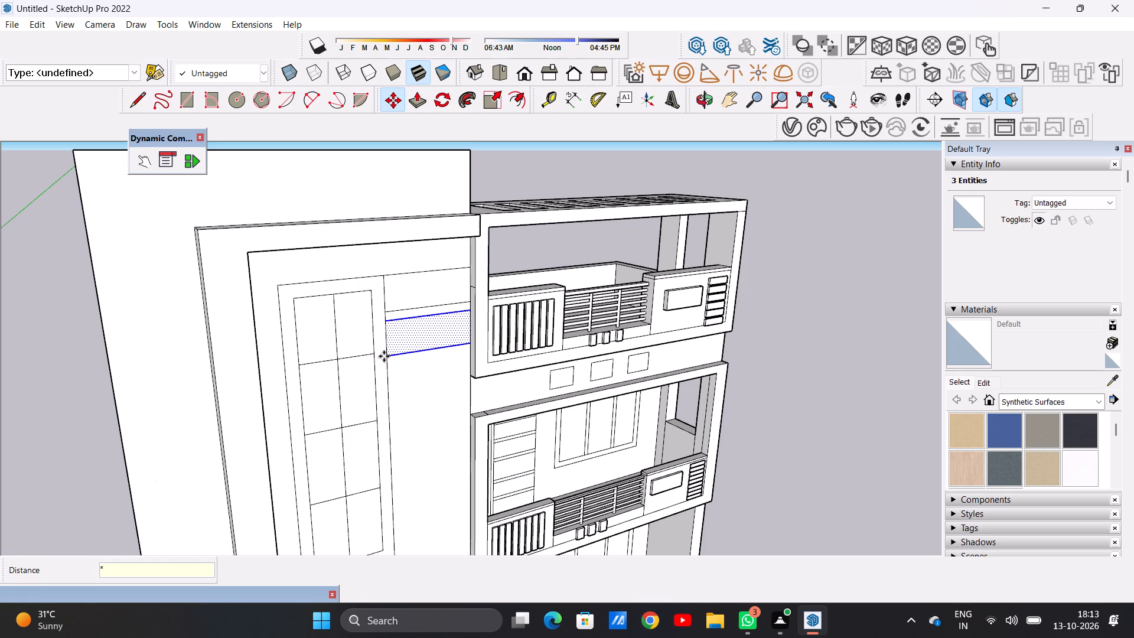
pyautogui.press('8')
pyautogui.press('Return')
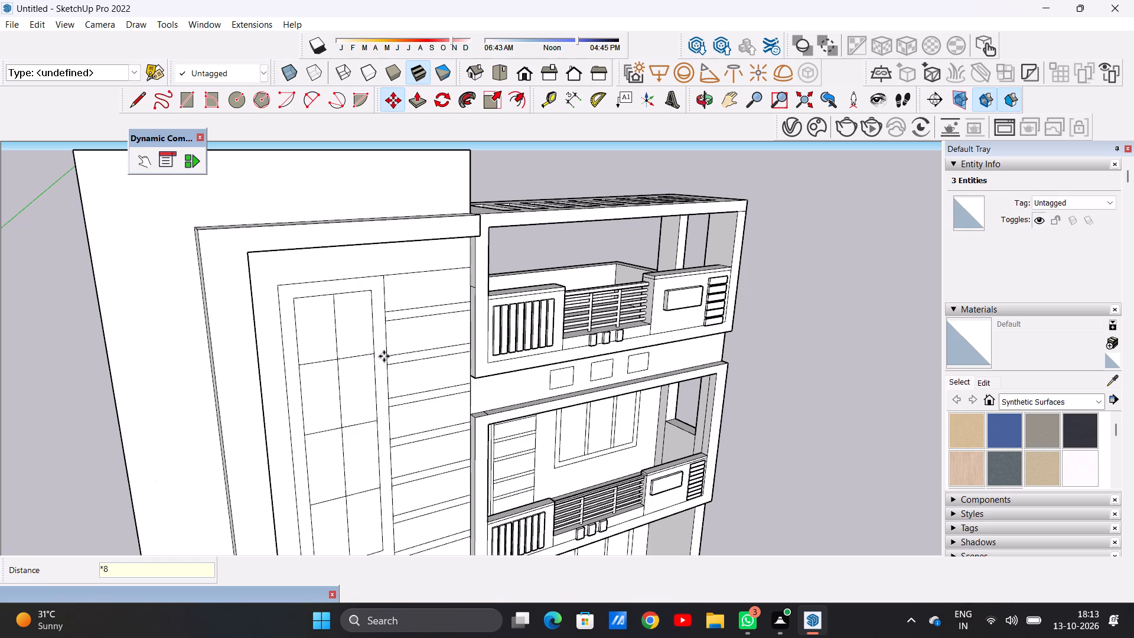
pyautogui.press('space')
# Delete the lowest band copy, which extends below the tall block's frame over the ground-floor column.
pyautogui.scroll(-7, 377, 346)
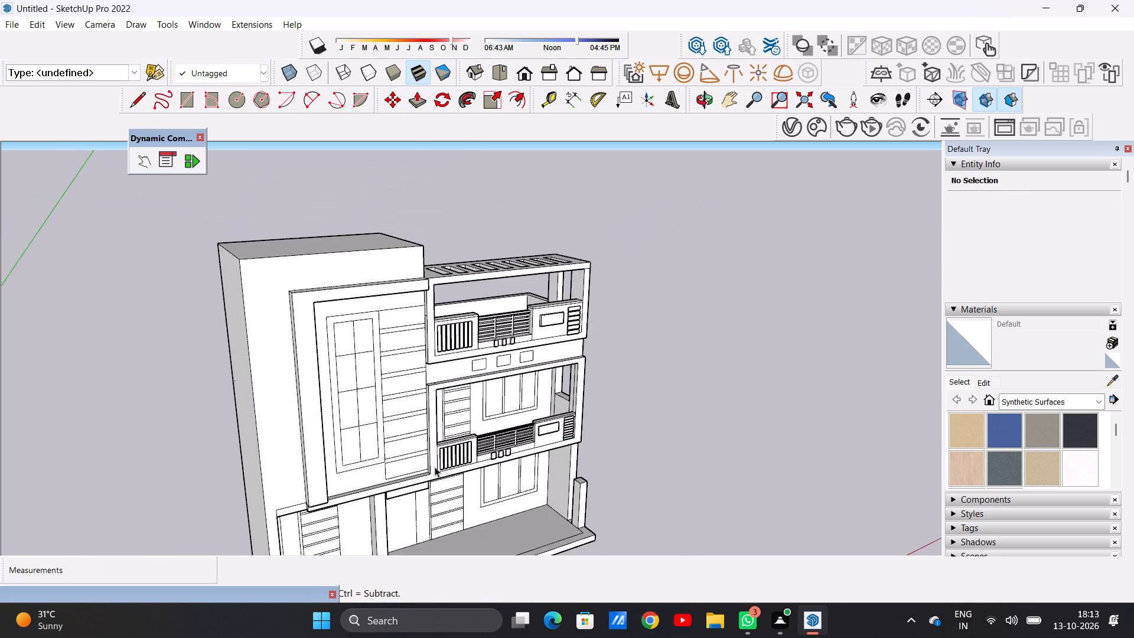
pyautogui.scroll(3, 435, 467)
pyautogui.scroll(-1, 435, 468)
pyautogui.scroll(1, 435, 468)
pyautogui.moveTo(417, 506); pyautogui.dragTo(285, 429, button='middle')
pyautogui.scroll(3, 367, 497)
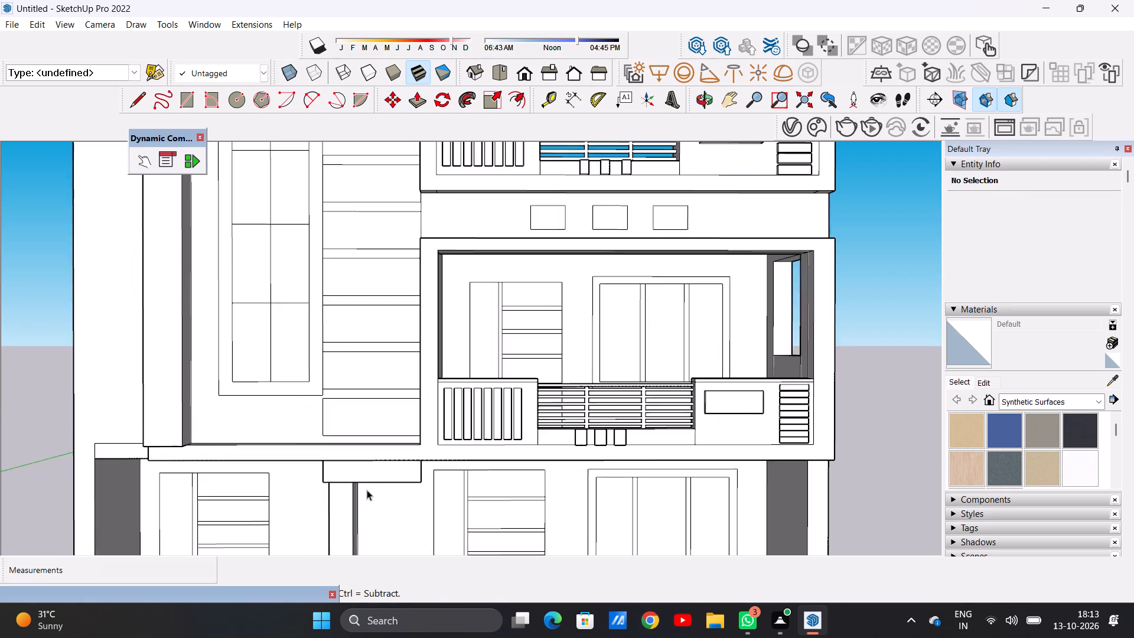
pyautogui.scroll(7, 367, 490)
pyautogui.click(375, 481)
pyautogui.click(375, 481)
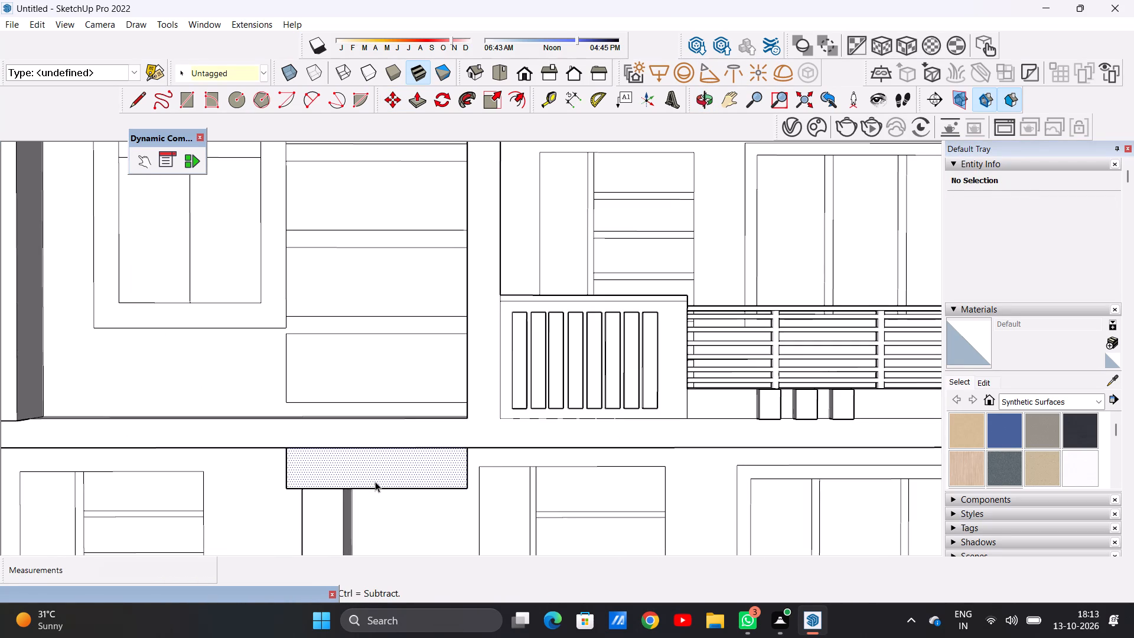
pyautogui.press('Delete')
pyautogui.press('space')
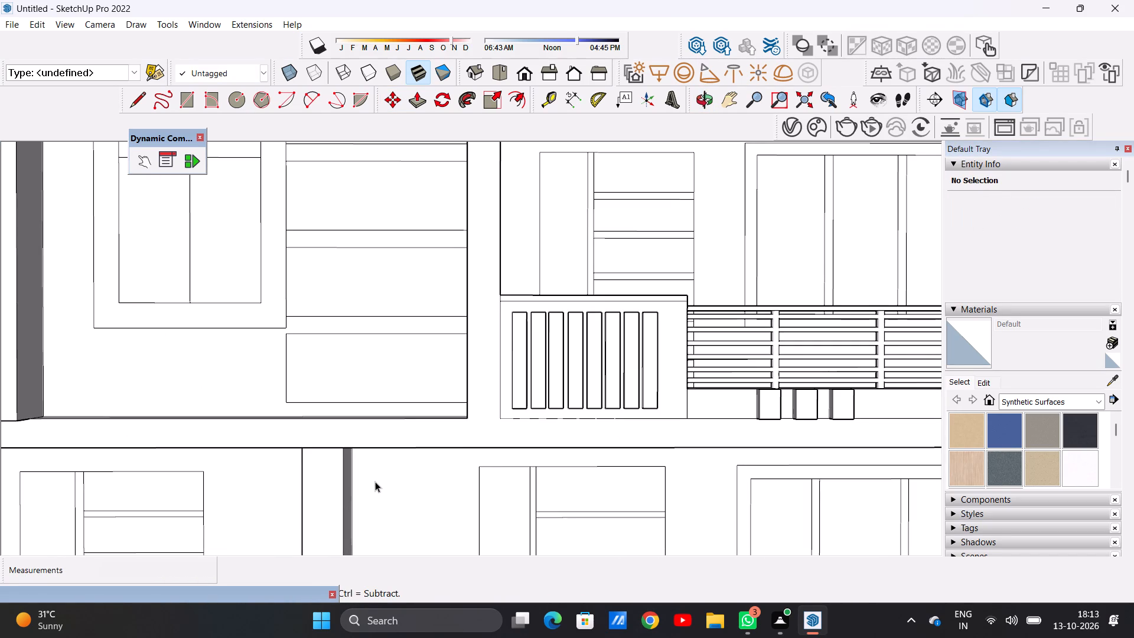
# Examine the whole house from the front, rear and above, including the banded wall and ground floor.
pyautogui.moveTo(379, 489); pyautogui.dragTo(382, 351, button='middle')
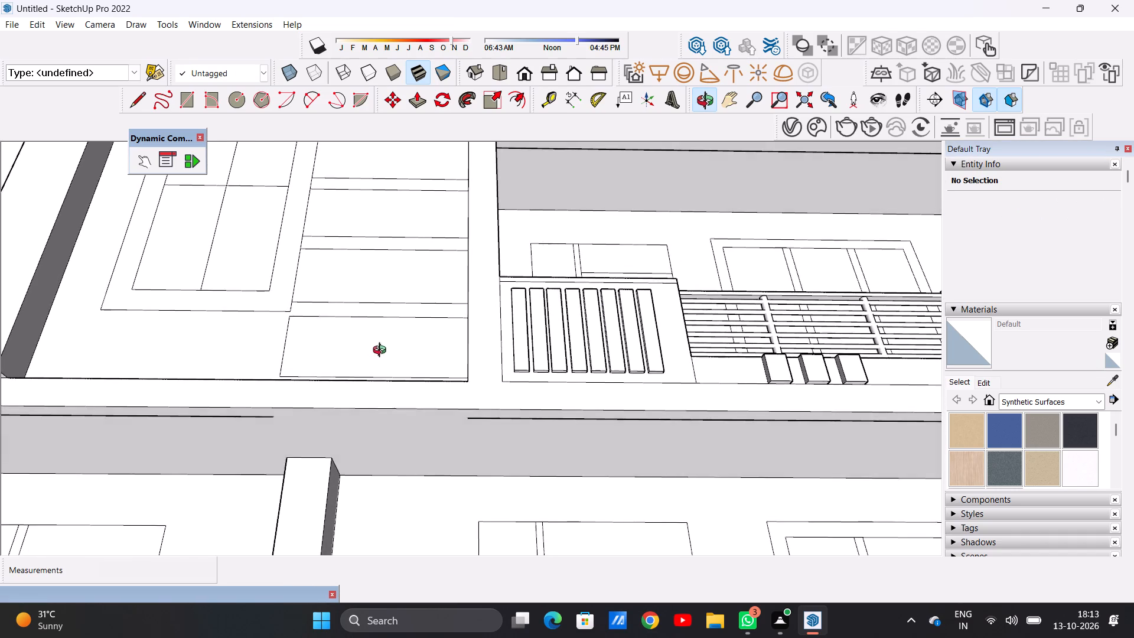
pyautogui.moveTo(382, 351); pyautogui.dragTo(454, 526, button='middle')
pyautogui.scroll(-7, 369, 463)
pyautogui.moveTo(399, 464); pyautogui.dragTo(327, 467, button='middle')
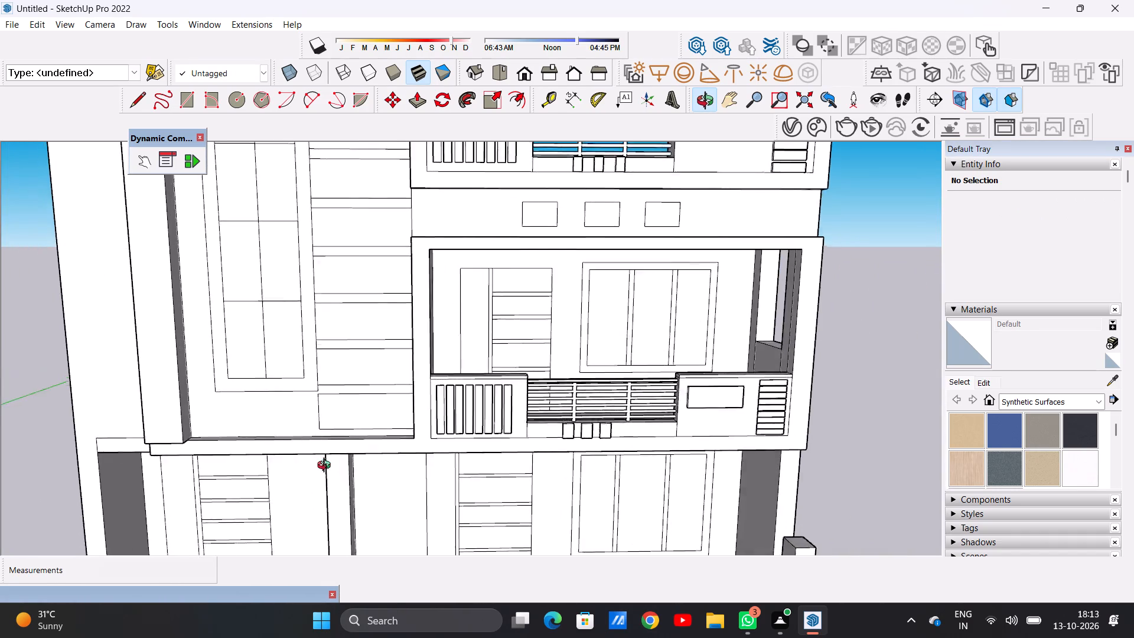
pyautogui.moveTo(327, 467); pyautogui.dragTo(350, 510, button='middle')
pyautogui.scroll(-8, 350, 510)
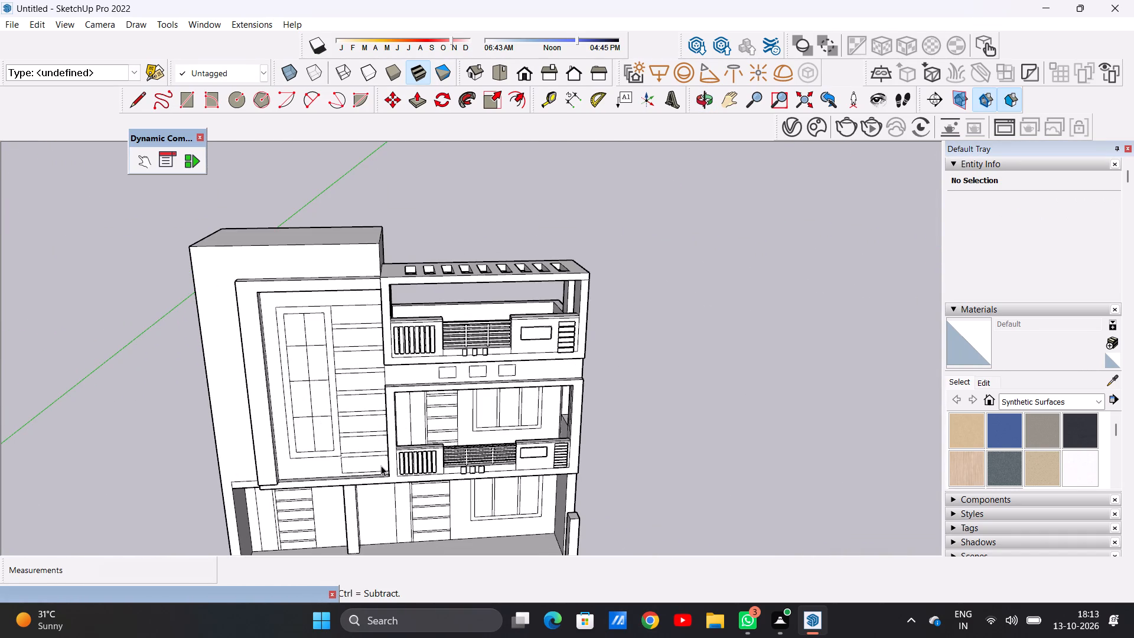
pyautogui.scroll(-4, 360, 347)
pyautogui.scroll(1, 354, 378)
pyautogui.moveTo(354, 380); pyautogui.dragTo(336, 328, button='middle')
pyautogui.scroll(3, 335, 327)
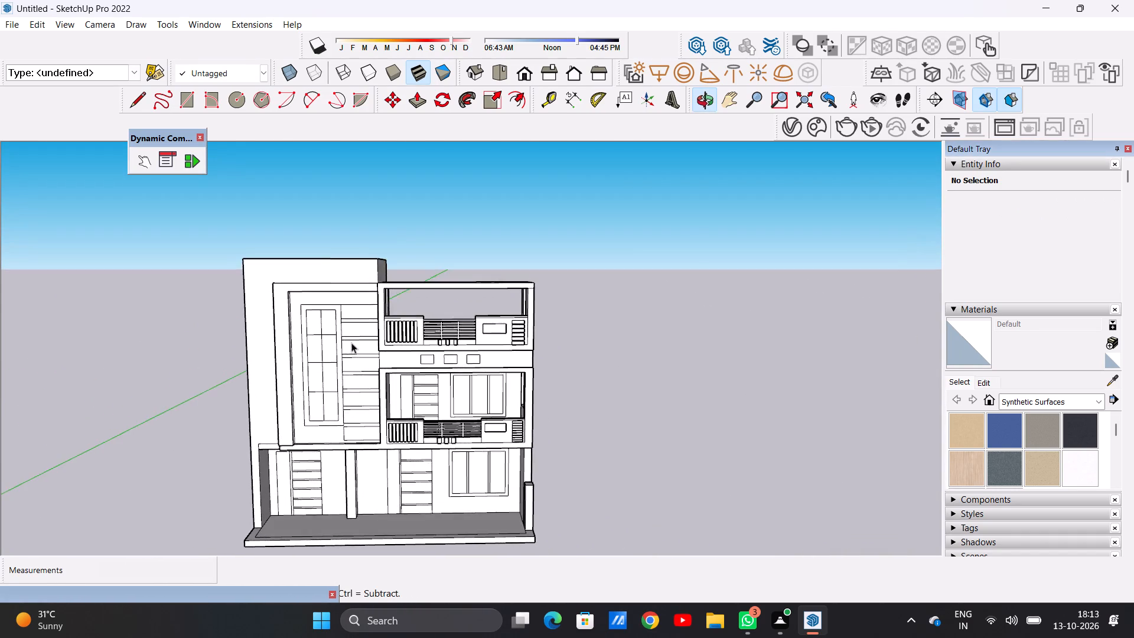
pyautogui.scroll(4, 351, 343)
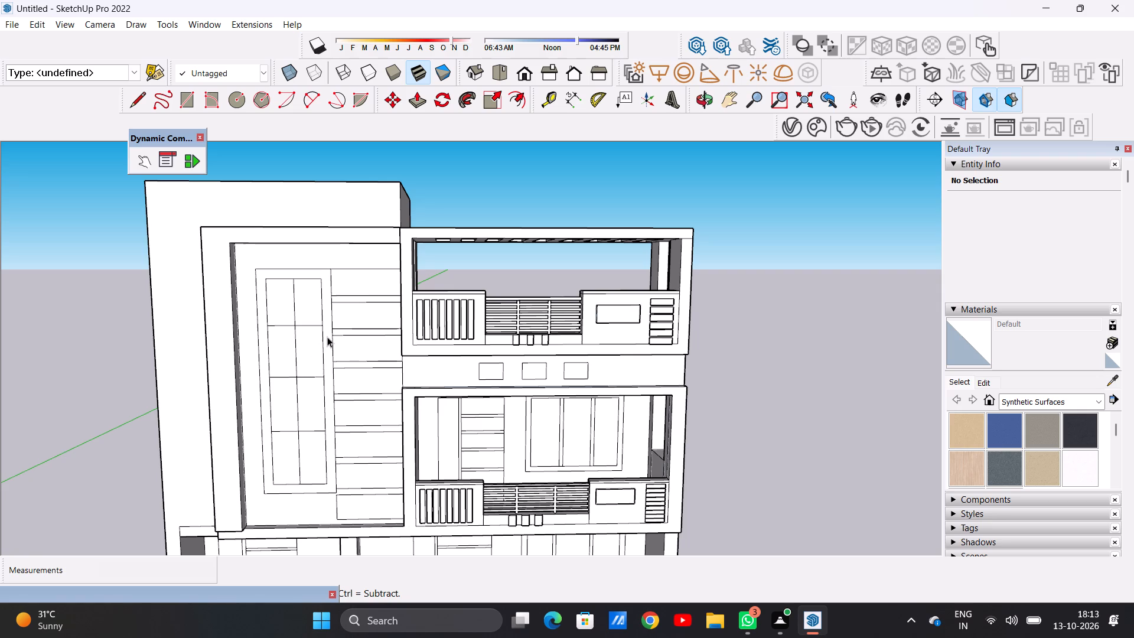
pyautogui.scroll(-16, 376, 325)
pyautogui.scroll(4, 374, 355)
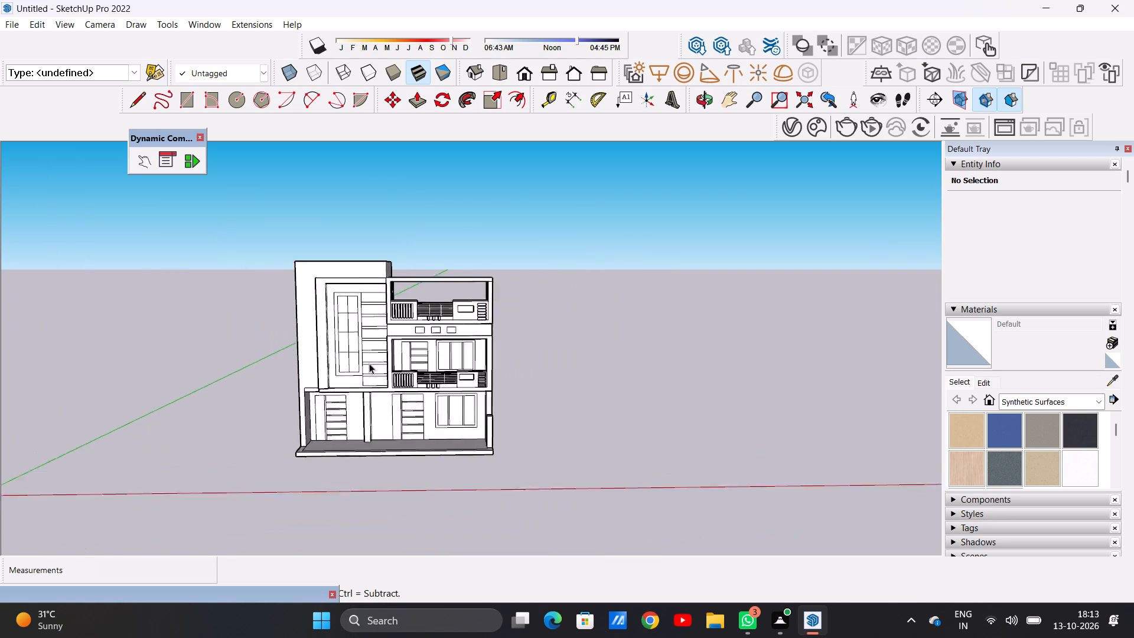
pyautogui.scroll(3, 369, 363)
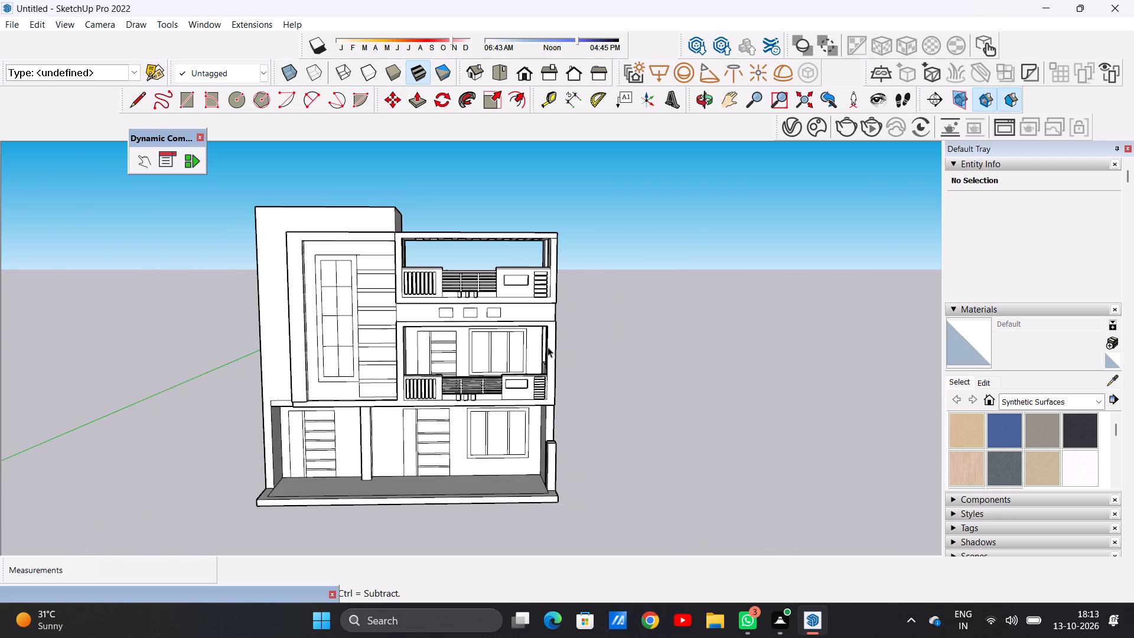
pyautogui.moveTo(546, 347); pyautogui.dragTo(1133, 637, button='middle')
pyautogui.scroll(-5, 575, 383)
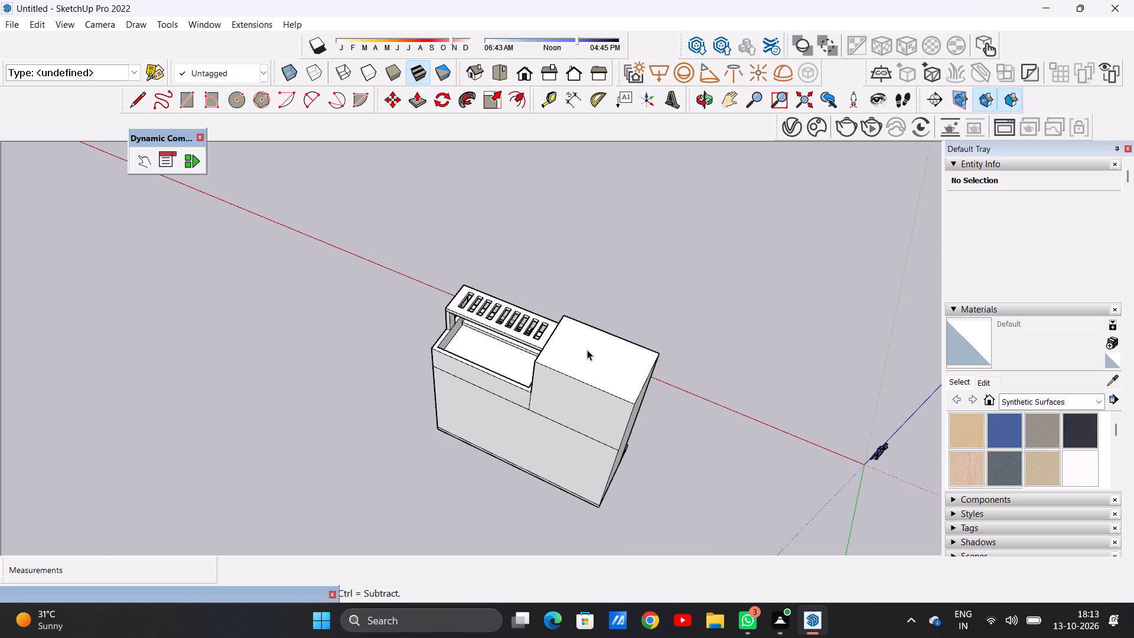
pyautogui.scroll(-4, 587, 350)
pyautogui.moveTo(775, 366); pyautogui.dragTo(456, 373, button='middle')
pyautogui.moveTo(481, 392); pyautogui.dragTo(68, 344, button='middle')
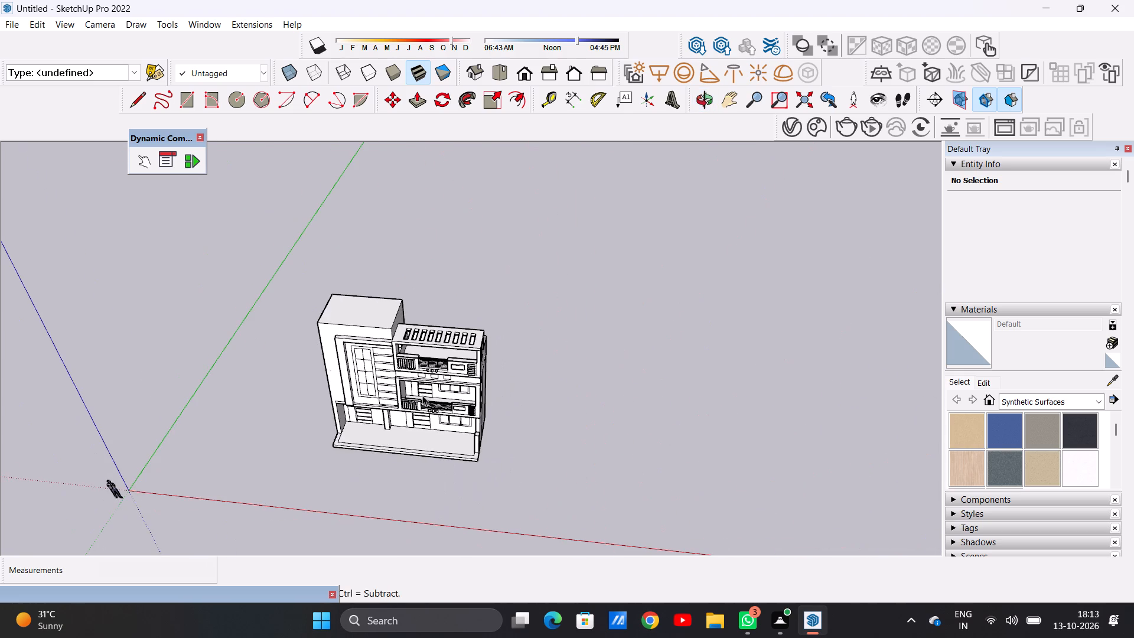
pyautogui.moveTo(419, 459); pyautogui.dragTo(454, 350, button='middle')
pyautogui.scroll(8, 379, 379)
pyautogui.scroll(-2, 516, 353)
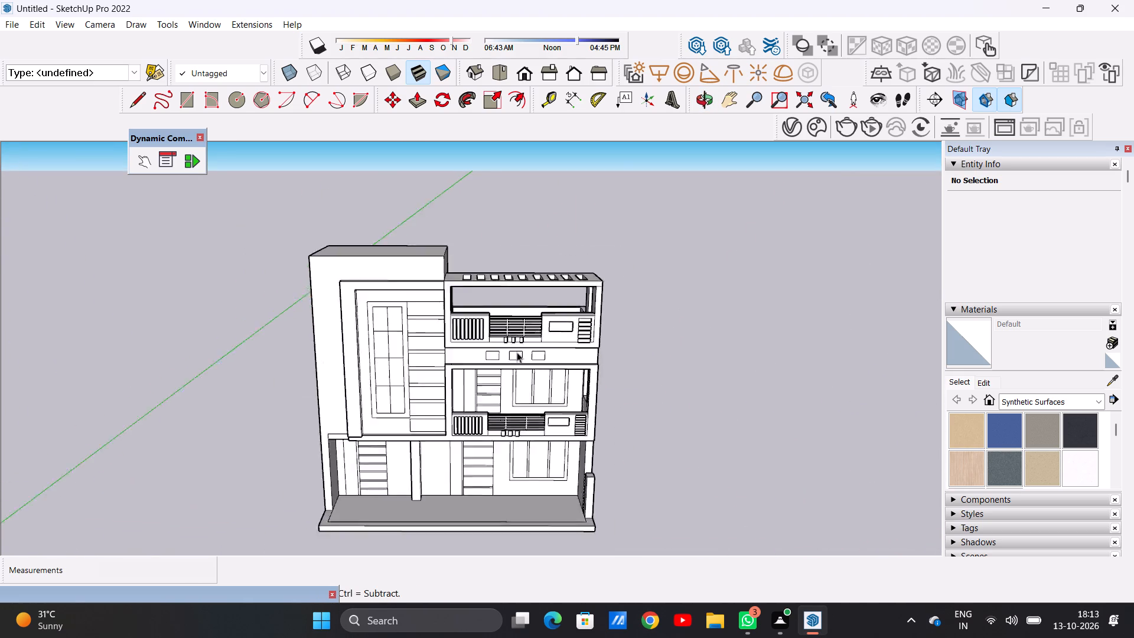
pyautogui.scroll(-4, 517, 352)
pyautogui.scroll(8, 466, 452)
pyautogui.scroll(-1, 465, 452)
pyautogui.scroll(5, 465, 452)
pyautogui.moveTo(649, 418); pyautogui.dragTo(470, 388, button='middle')
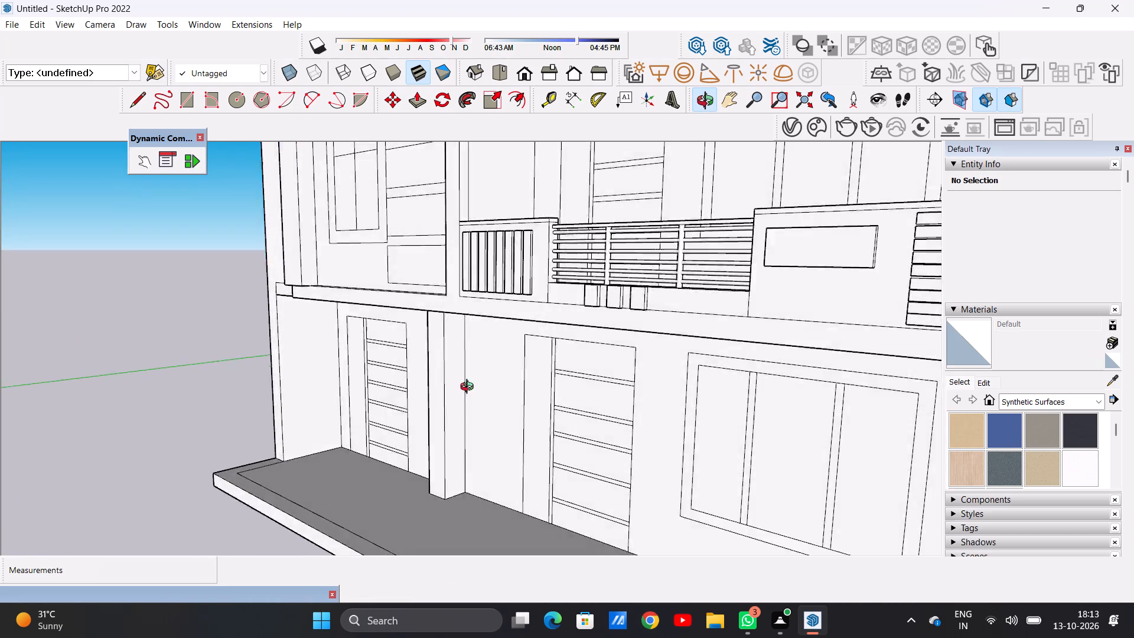
pyautogui.moveTo(470, 388); pyautogui.dragTo(621, 390, button='middle')
pyautogui.scroll(-12, 621, 391)
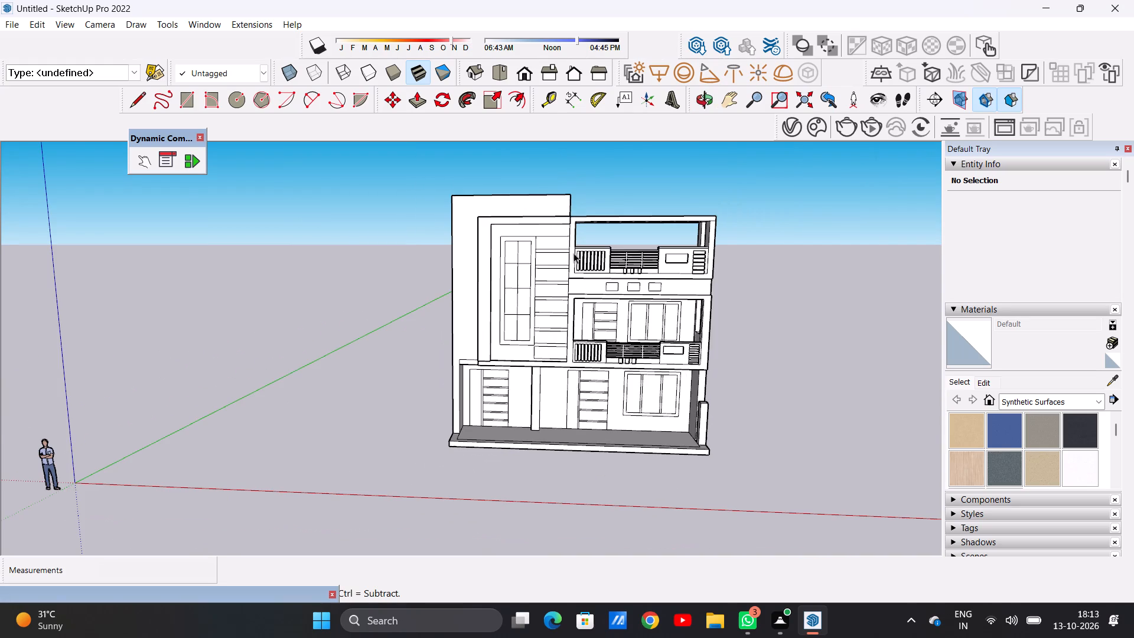
pyautogui.scroll(-2, 581, 258)
pyautogui.scroll(8, 509, 223)
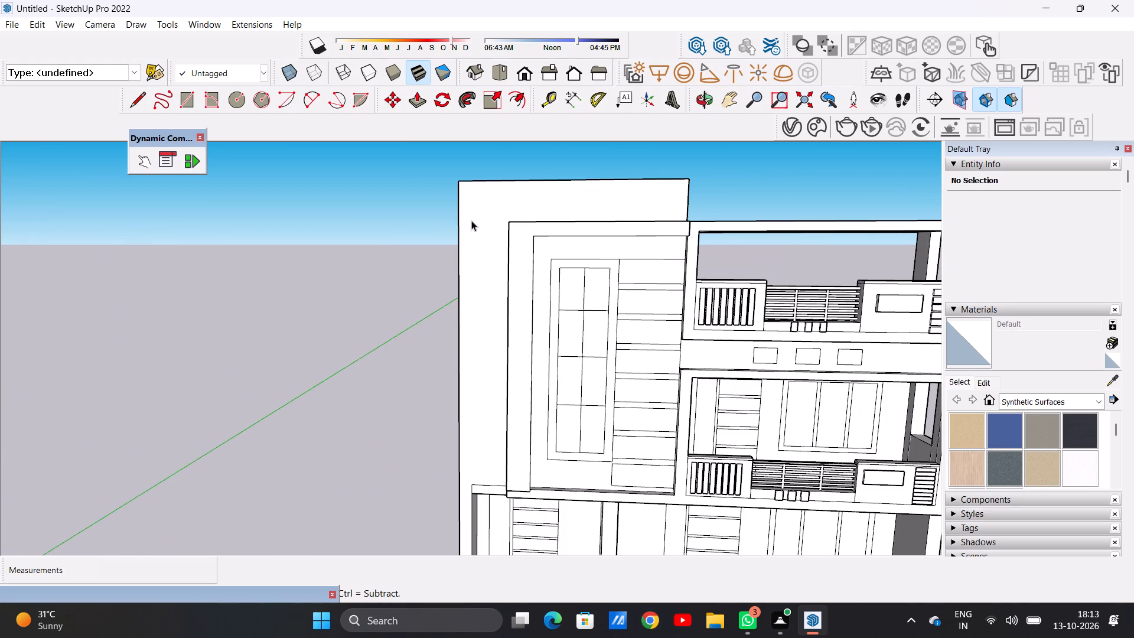
pyautogui.moveTo(465, 221); pyautogui.dragTo(565, 222, button='middle')
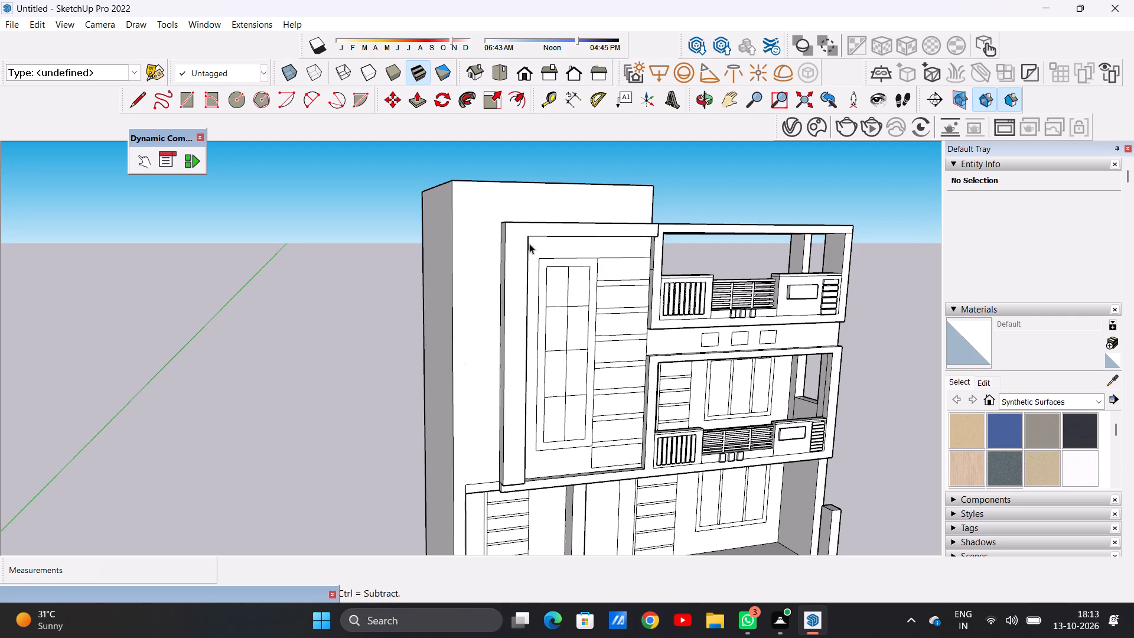
pyautogui.scroll(5, 490, 256)
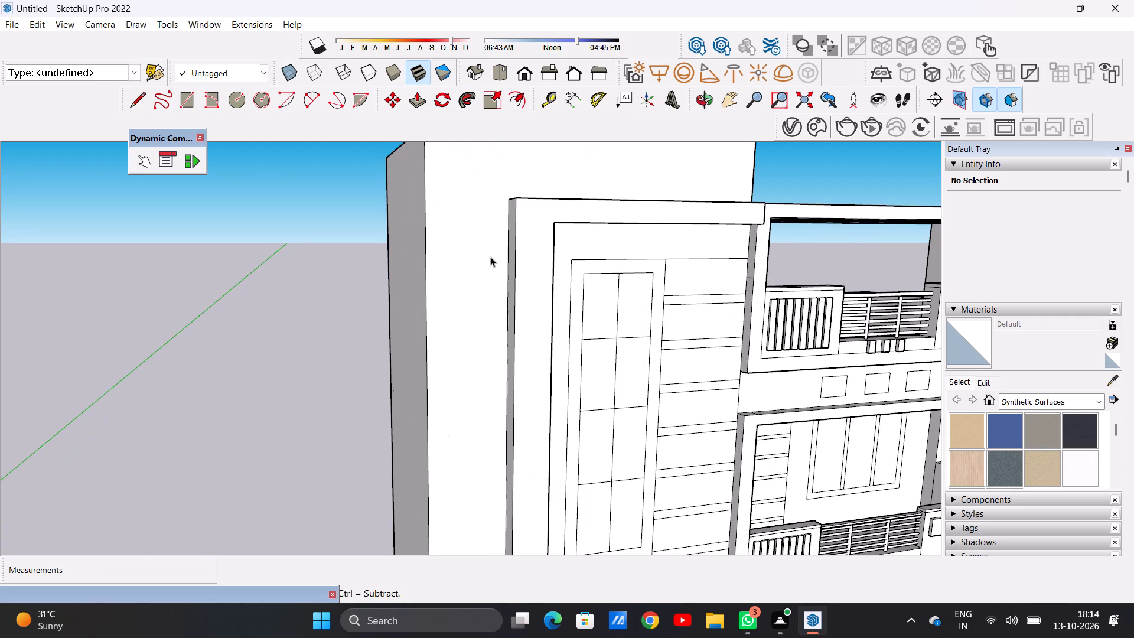
pyautogui.scroll(-5, 574, 283)
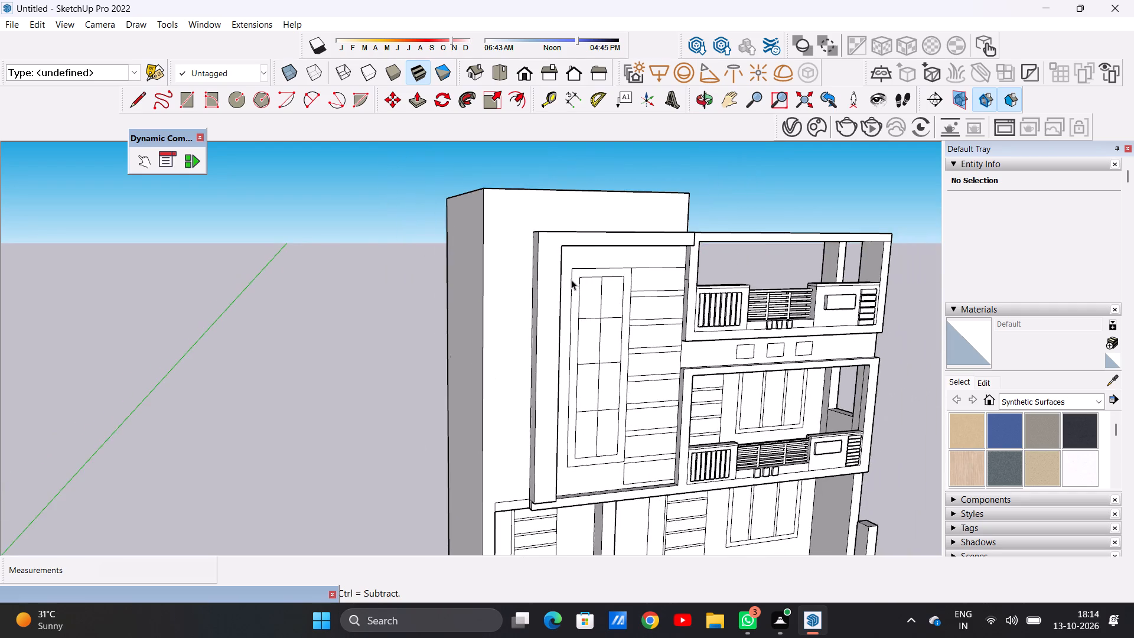
# Push/Pull the tall block's top face up about 7" to form a roof slab.
pyautogui.moveTo(655, 215); pyautogui.dragTo(533, 296, button='middle')
pyautogui.scroll(-2, 509, 273)
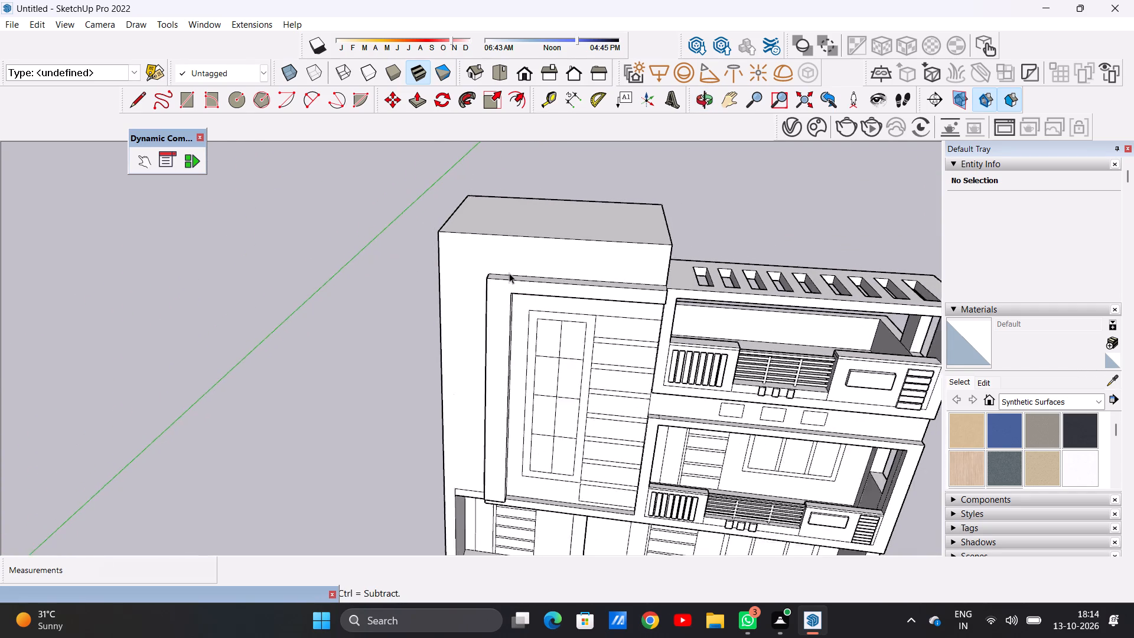
pyautogui.scroll(-1, 509, 273)
pyautogui.scroll(4, 617, 236)
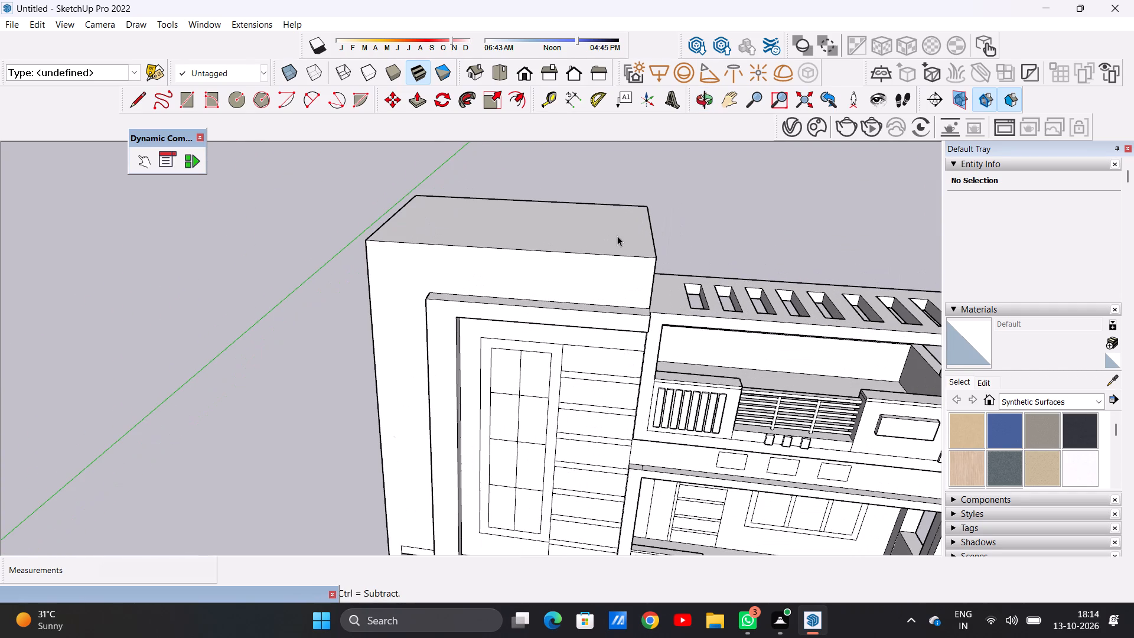
pyautogui.press('p')
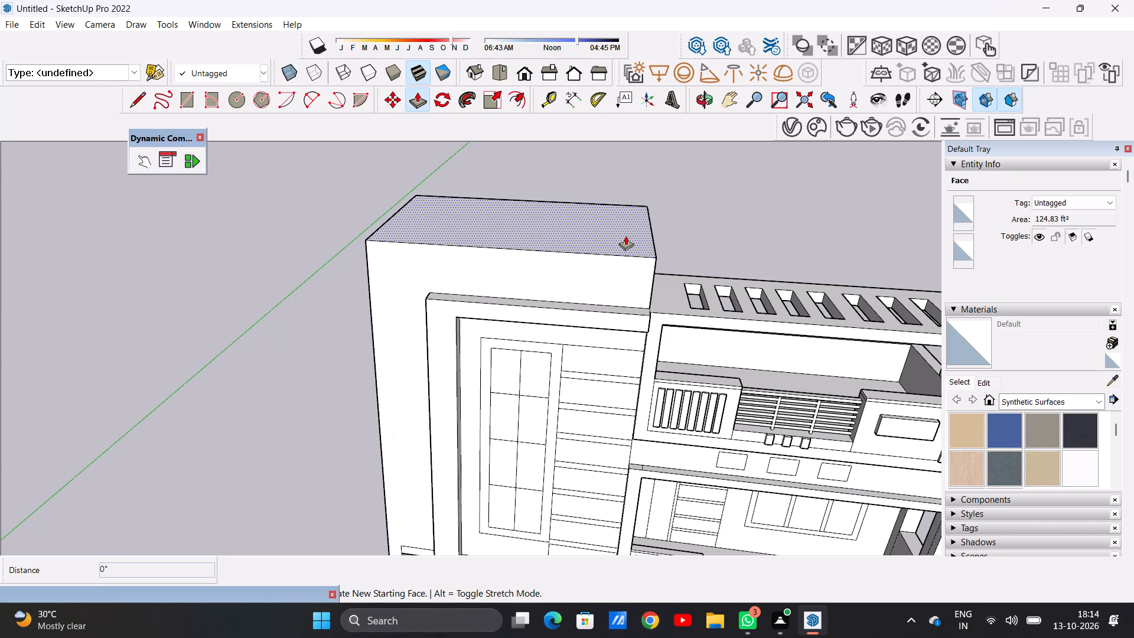
pyautogui.click(625, 236)
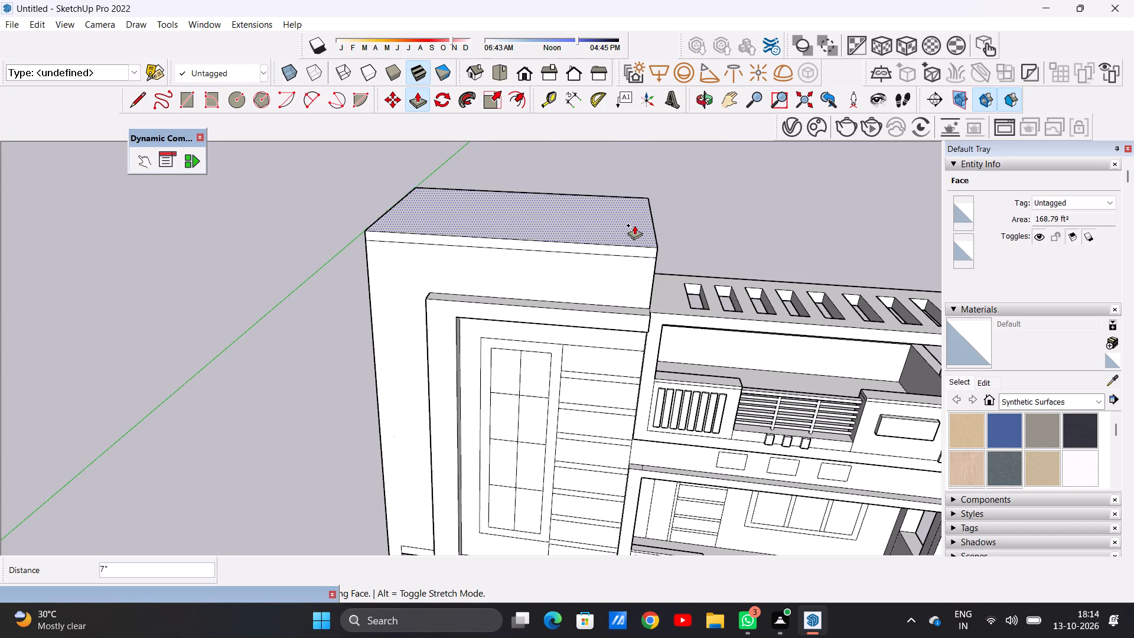
pyautogui.click(636, 223)
pyautogui.press('space')
# Pull the roof slab's front edge face forward about 3' so it overhangs the tall block's front wall.
pyautogui.write('p')
pyautogui.moveTo(624, 286); pyautogui.dragTo(597, 222, button='middle')
pyautogui.scroll(7, 682, 237)
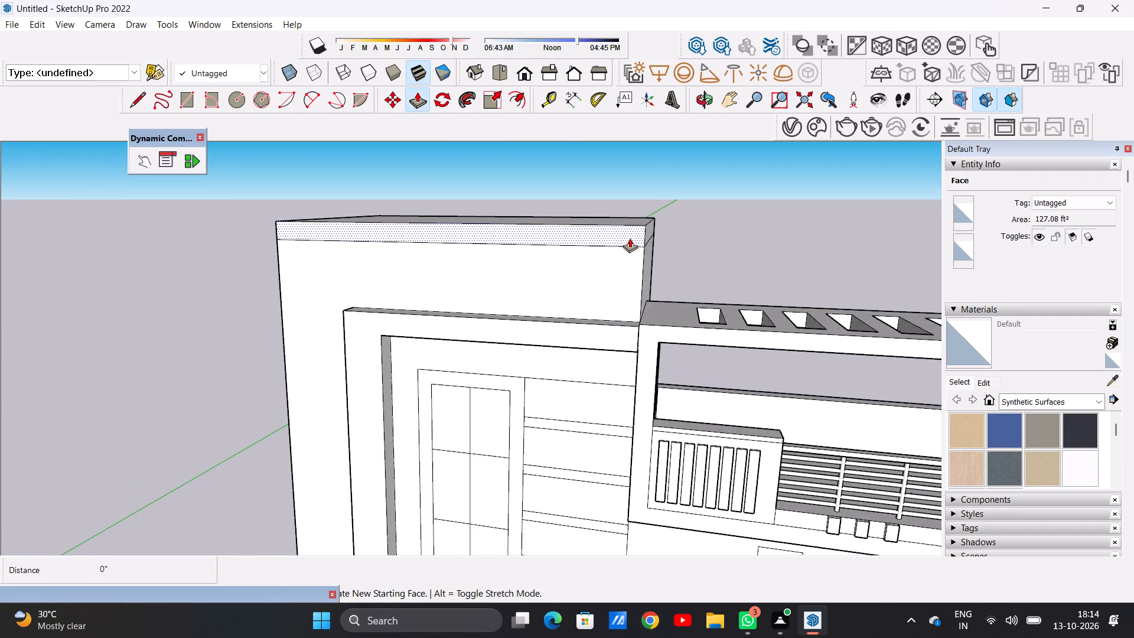
pyautogui.scroll(3, 630, 238)
pyautogui.click(630, 237)
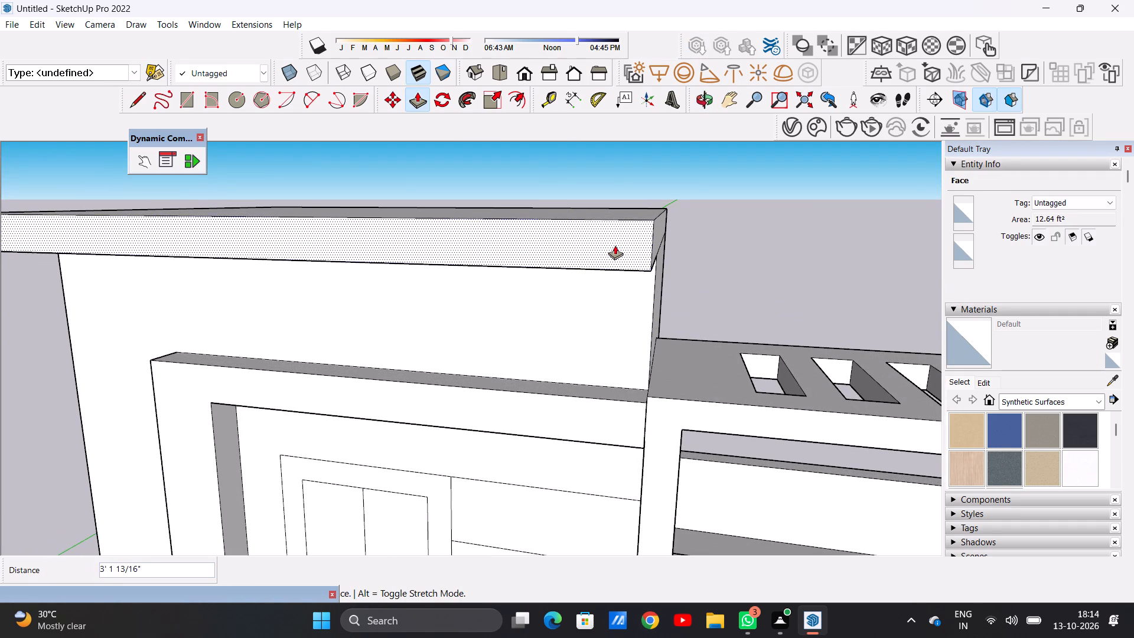
pyautogui.click(618, 242)
# Pull the roof slab's balcony-side edge face outward about 1' 1 1/2" to overhang the pergola side.
pyautogui.scroll(-3, 701, 233)
pyautogui.moveTo(702, 240); pyautogui.dragTo(699, 242, button='middle')
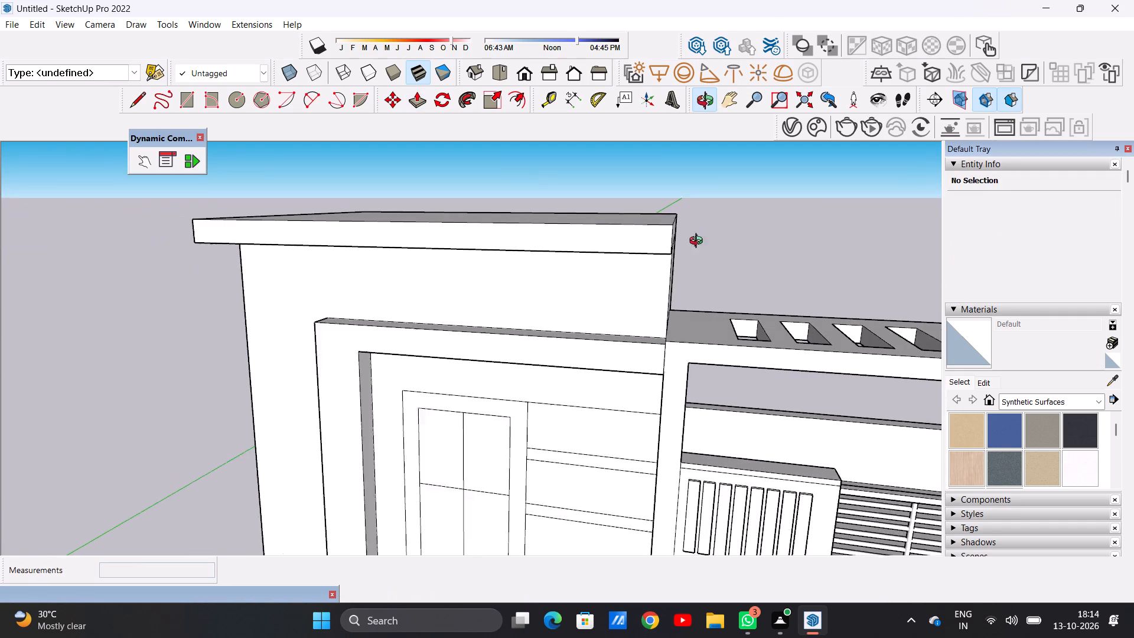
pyautogui.moveTo(699, 242); pyautogui.dragTo(555, 262, button='middle')
pyautogui.scroll(6, 611, 255)
pyautogui.click(611, 255)
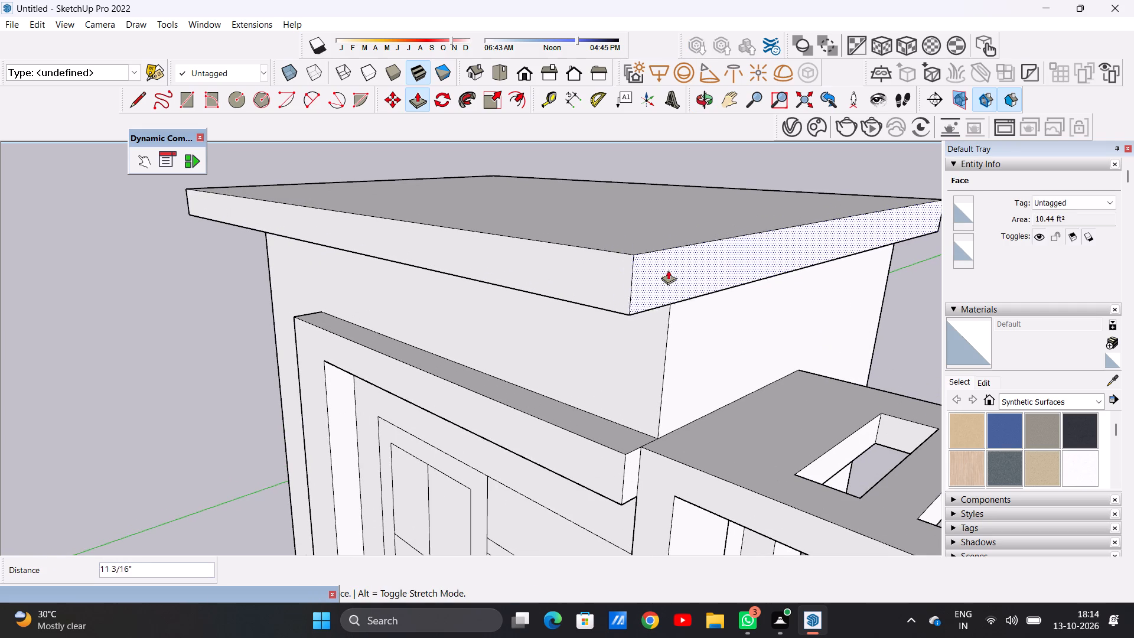
pyautogui.click(678, 272)
# Pull the roof slab's outer side edge face, opposite the balconies, outward about 2' to overhang the tall block.
pyautogui.scroll(-8, 608, 250)
pyautogui.moveTo(489, 255); pyautogui.dragTo(724, 240, button='middle')
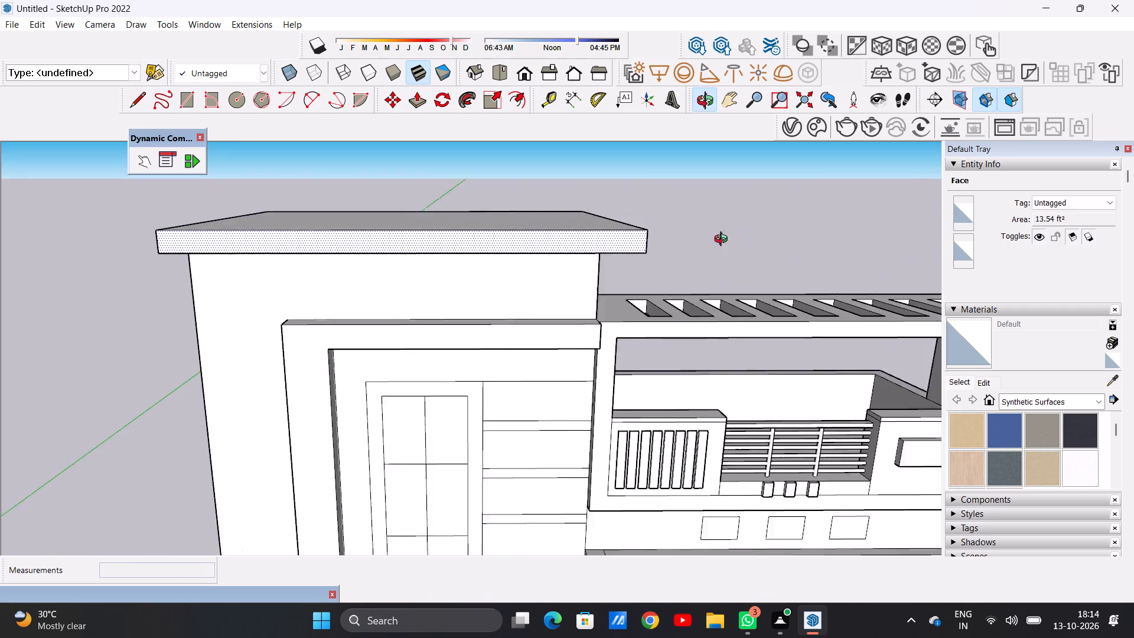
pyautogui.moveTo(724, 240); pyautogui.dragTo(742, 238, button='middle')
pyautogui.scroll(-4, 672, 240)
pyautogui.moveTo(429, 251); pyautogui.dragTo(655, 235, button='middle')
pyautogui.scroll(1, 655, 235)
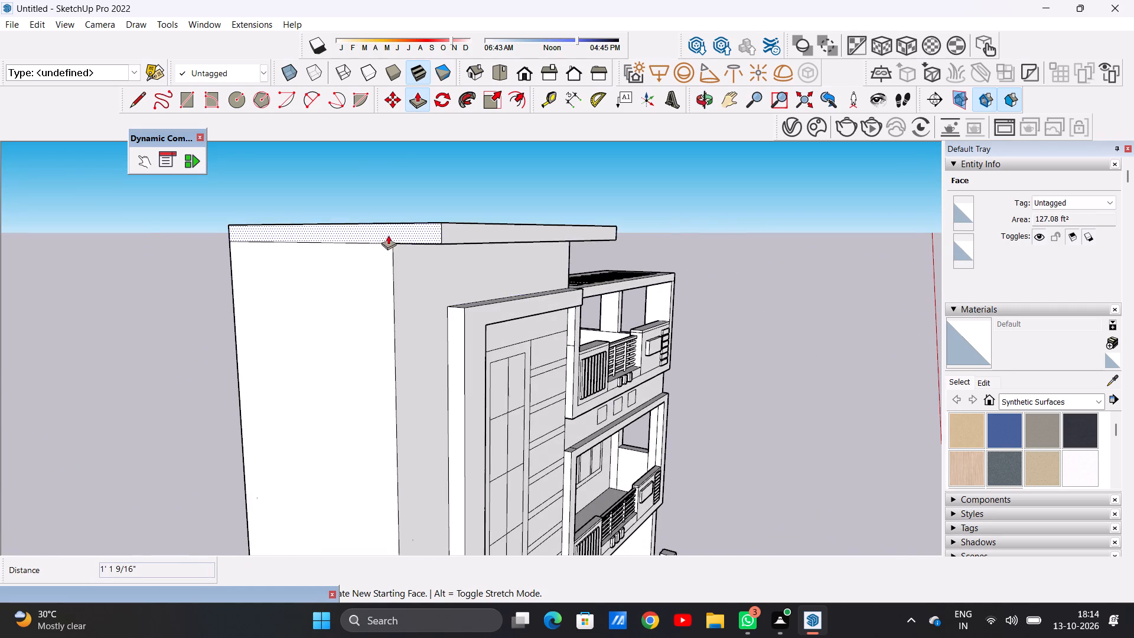
pyautogui.scroll(5, 408, 226)
pyautogui.click(445, 226)
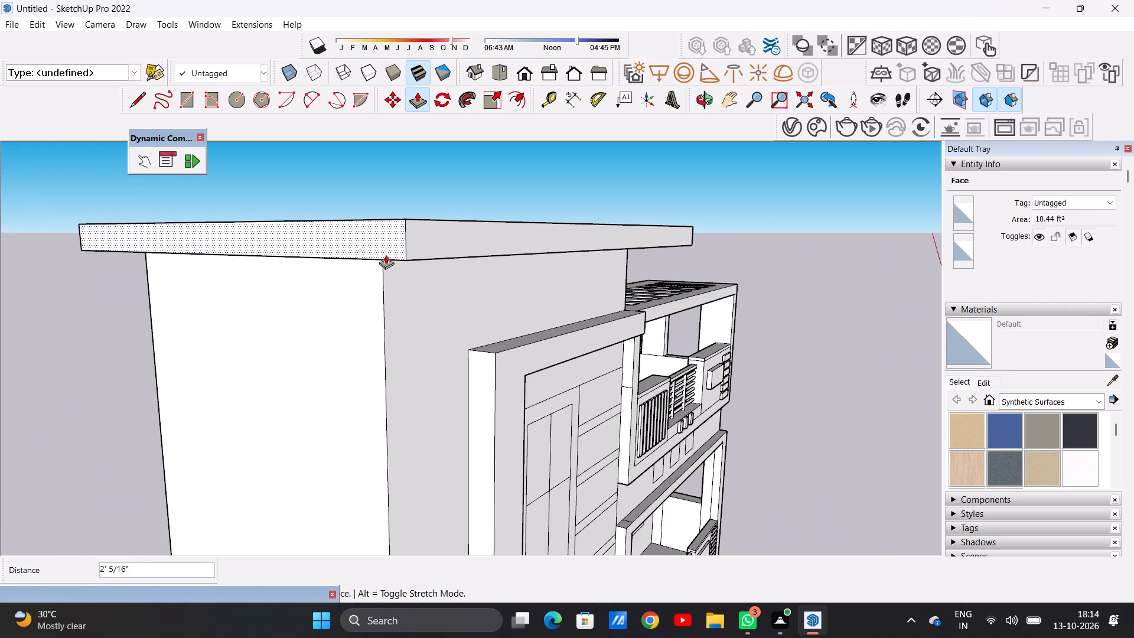
pyautogui.click(384, 255)
pyautogui.press('space')
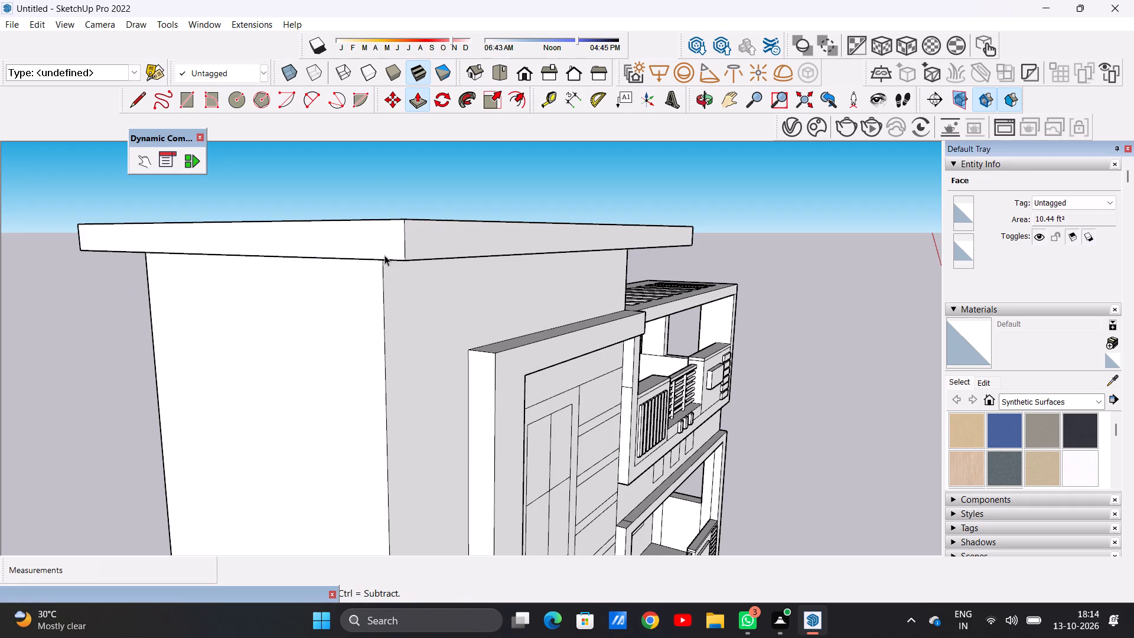
# Examine the whole house from the front, sides, above and below, including the roof overhang, balconies and ground floor.
pyautogui.scroll(-8, 492, 318)
pyautogui.moveTo(498, 294); pyautogui.dragTo(336, 290, button='middle')
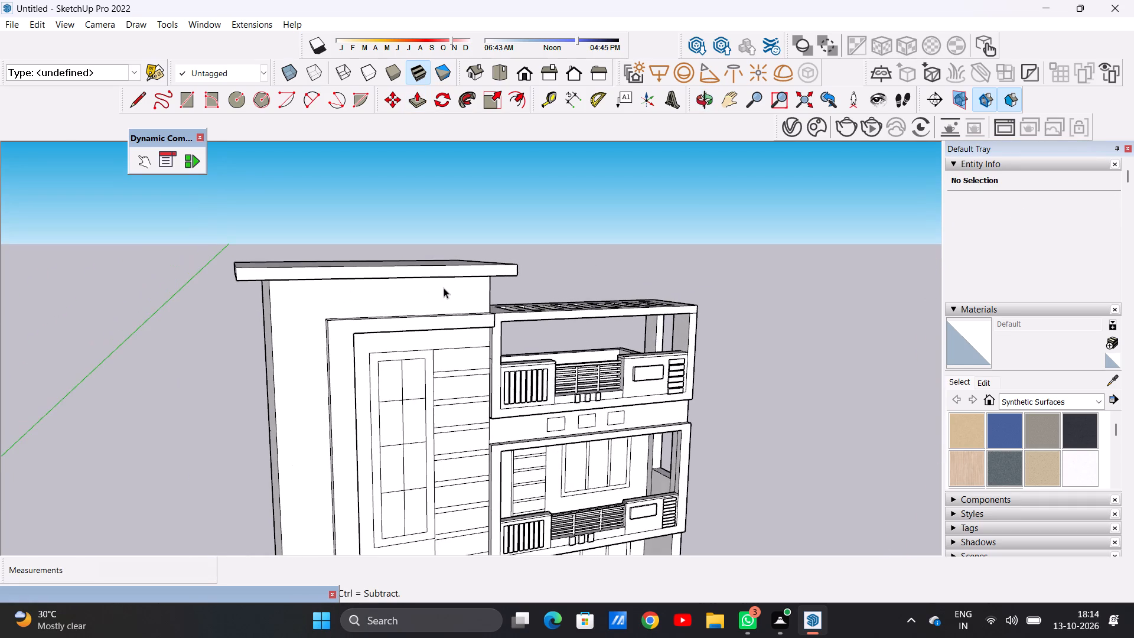
pyautogui.scroll(-8, 446, 287)
pyautogui.moveTo(598, 341); pyautogui.dragTo(439, 336, button='middle')
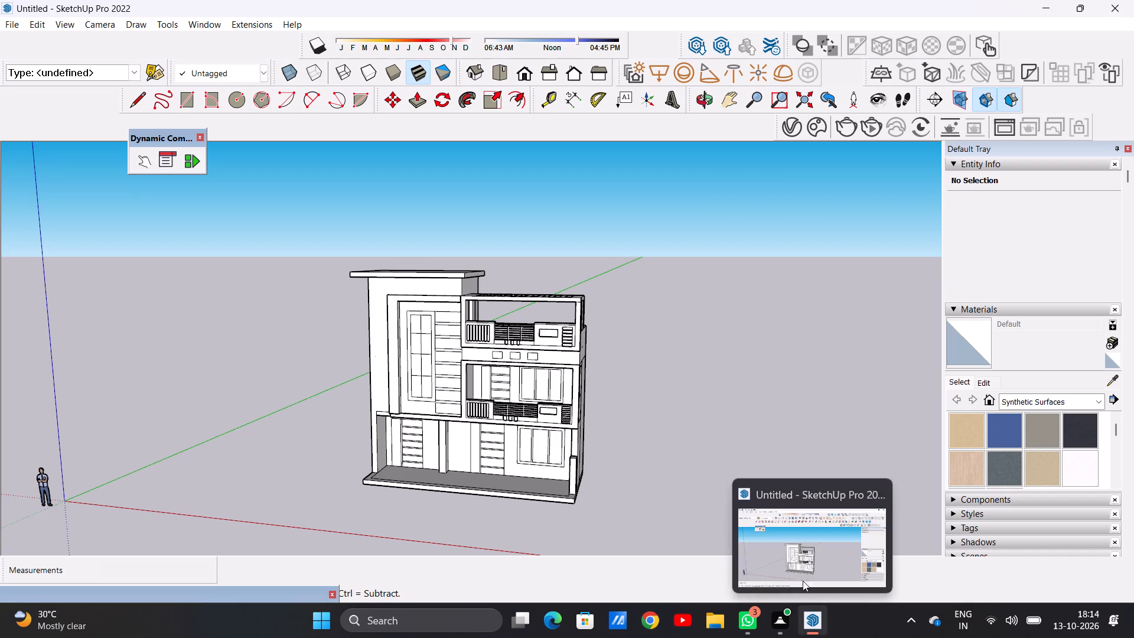
pyautogui.click(787, 553)
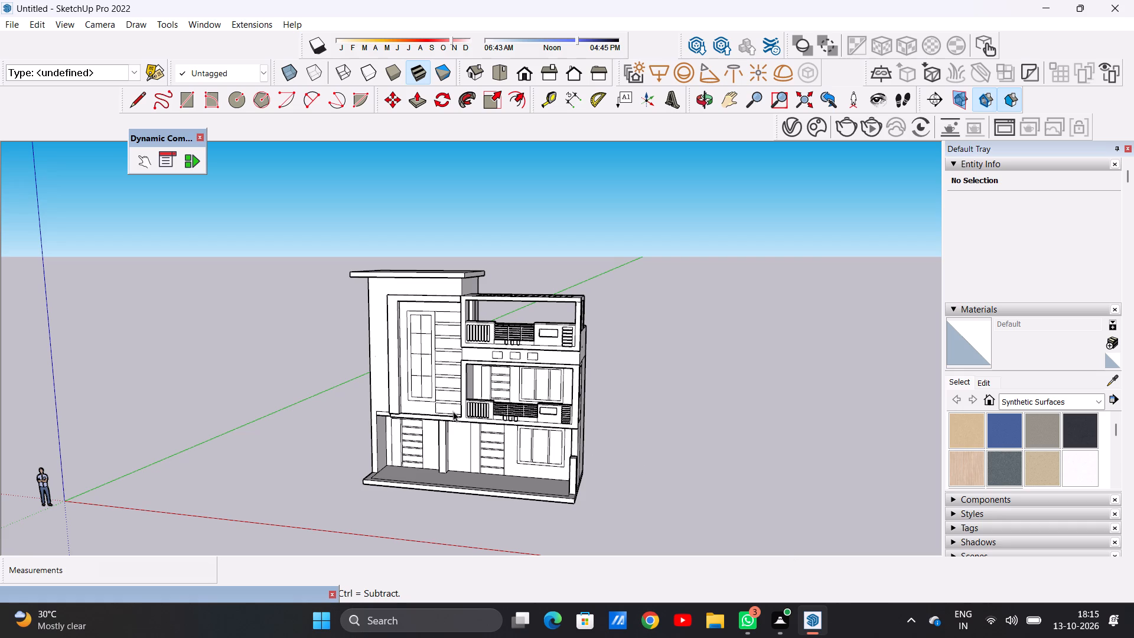
pyautogui.scroll(6, 568, 331)
pyautogui.scroll(-1, 471, 346)
pyautogui.scroll(13, 471, 346)
pyautogui.scroll(11, 471, 349)
pyautogui.scroll(-1, 478, 362)
pyautogui.scroll(7, 480, 362)
pyautogui.moveTo(480, 360); pyautogui.dragTo(685, 366, button='middle')
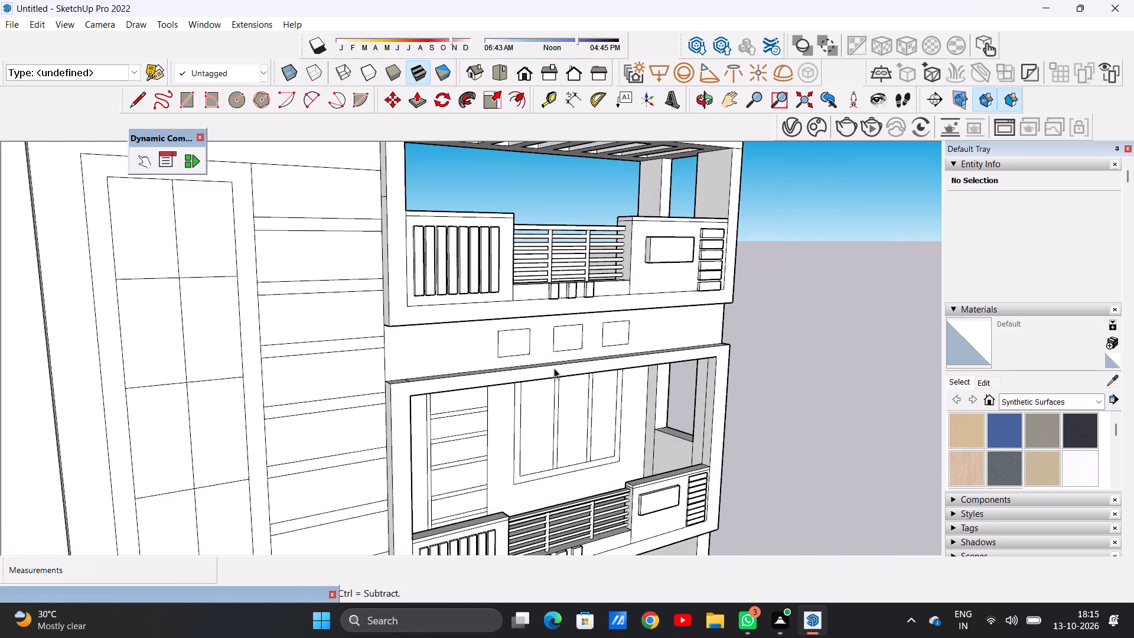
pyautogui.scroll(-9, 553, 368)
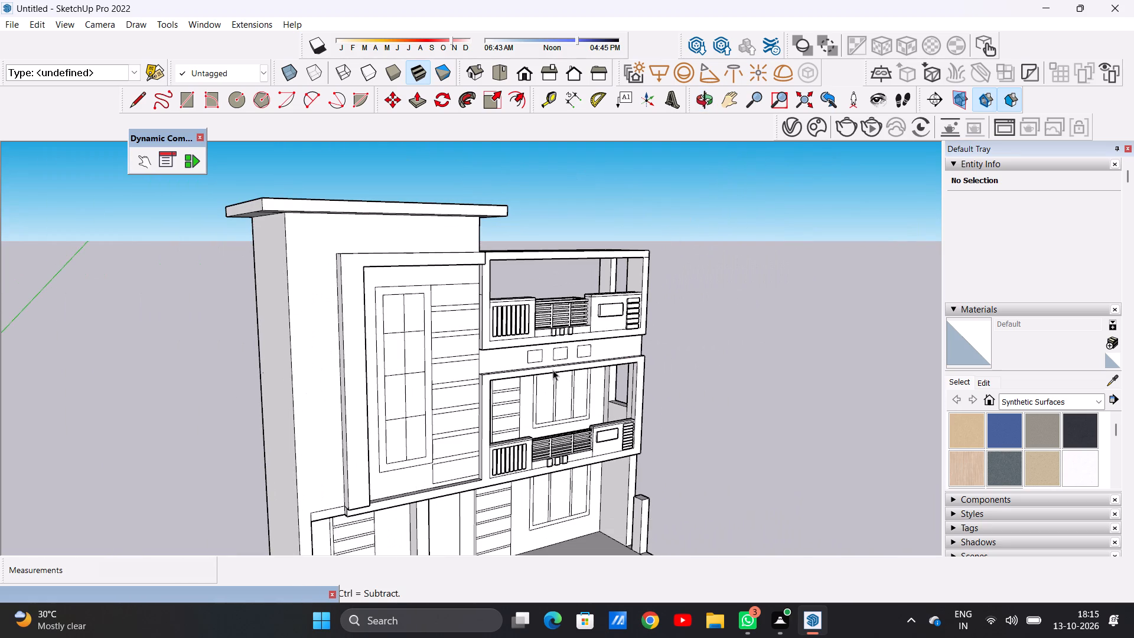
pyautogui.scroll(-7, 519, 318)
pyautogui.moveTo(539, 332); pyautogui.dragTo(348, 329, button='middle')
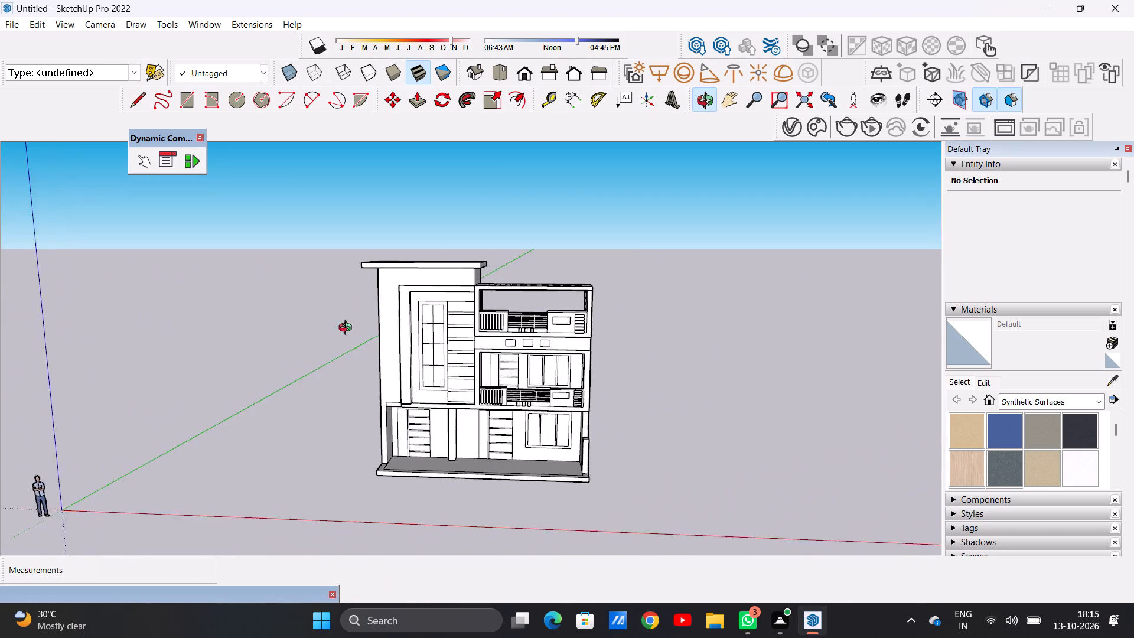
pyautogui.moveTo(348, 329); pyautogui.dragTo(321, 330, button='middle')
pyautogui.scroll(3, 449, 245)
pyautogui.scroll(-1, 450, 245)
pyautogui.scroll(5, 452, 249)
pyautogui.scroll(-5, 537, 340)
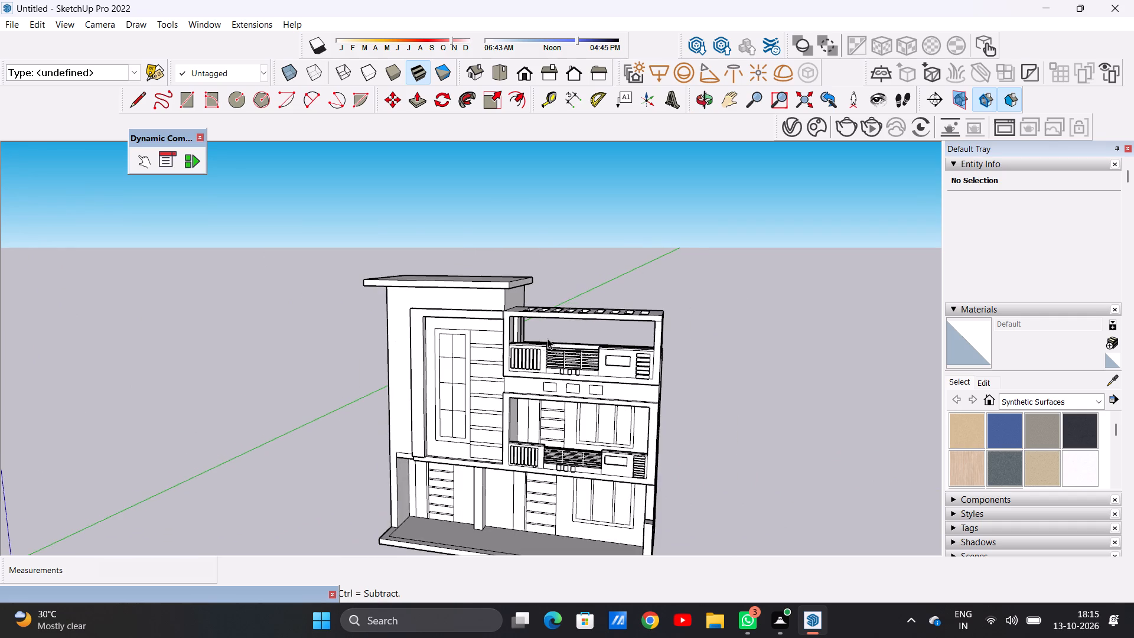
pyautogui.scroll(-7, 559, 331)
pyautogui.scroll(16, 569, 395)
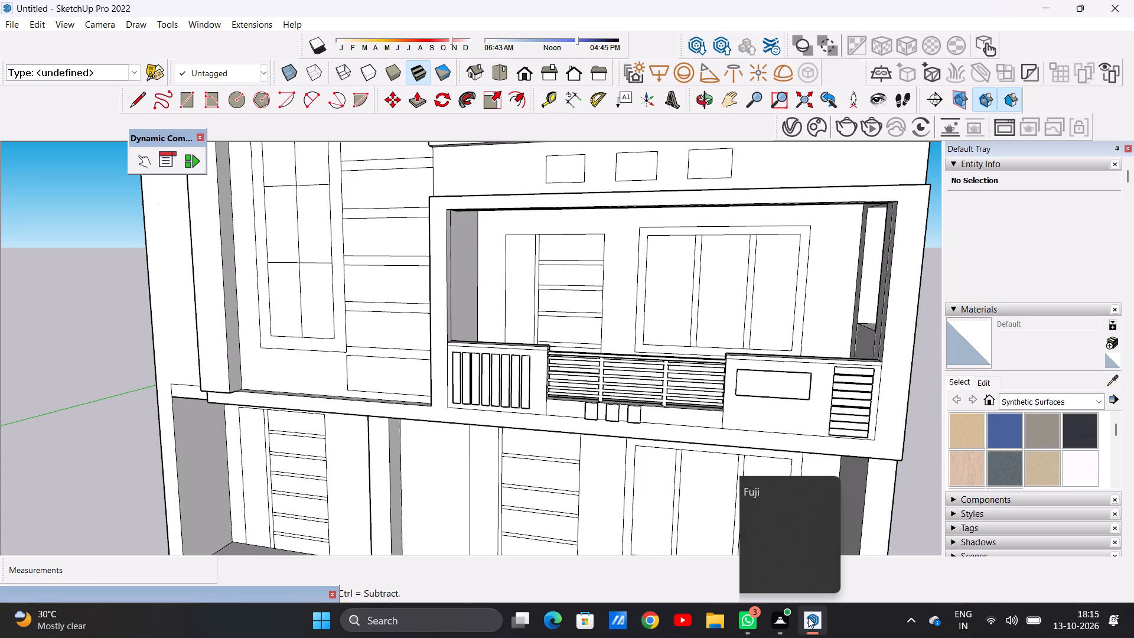
pyautogui.click(789, 564)
pyautogui.scroll(-14, 605, 356)
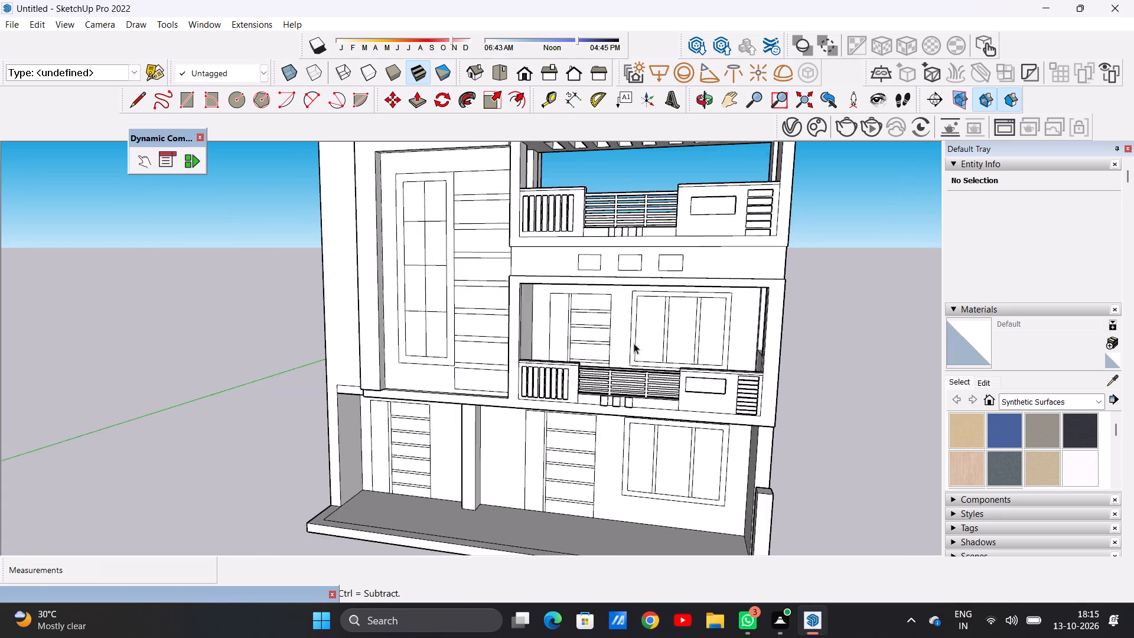
pyautogui.scroll(-8, 634, 343)
pyautogui.scroll(8, 615, 342)
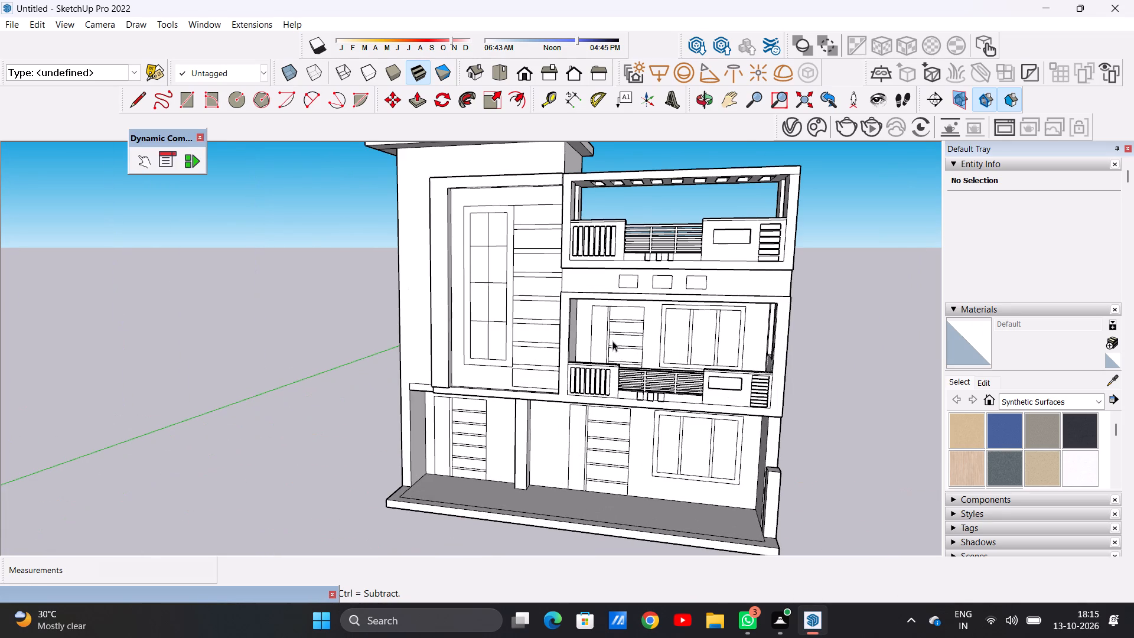
pyautogui.scroll(-7, 612, 341)
pyautogui.moveTo(589, 365); pyautogui.dragTo(610, 363, button='middle')
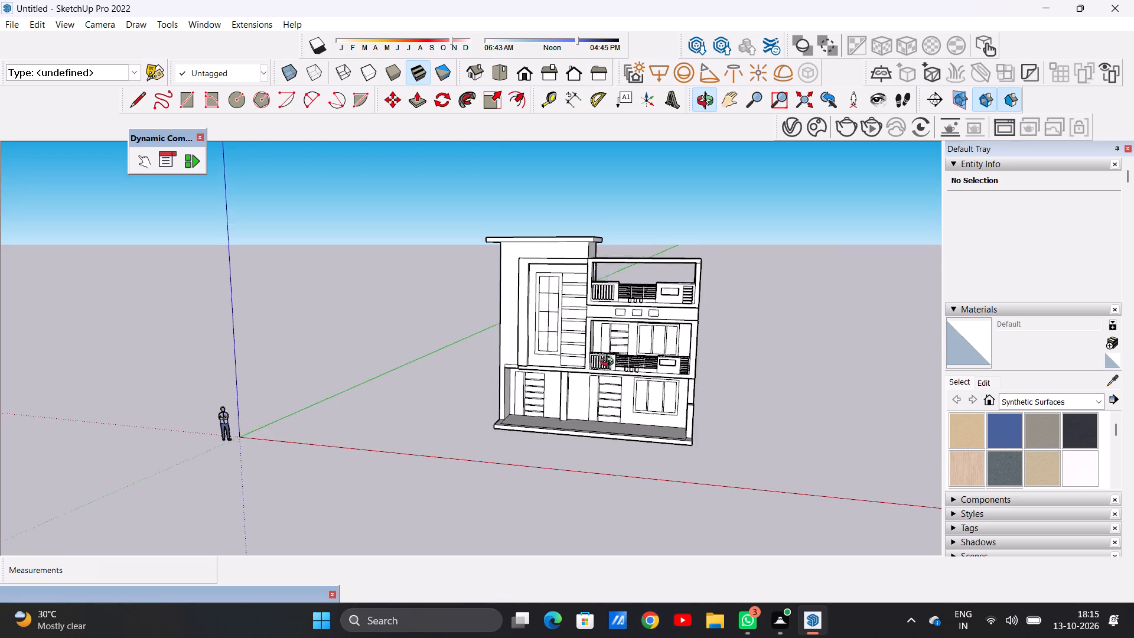
pyautogui.moveTo(610, 363); pyautogui.dragTo(599, 314, button='middle')
pyautogui.scroll(2, 567, 376)
pyautogui.scroll(-1, 567, 376)
pyautogui.scroll(4, 567, 376)
pyautogui.scroll(-1, 535, 403)
pyautogui.scroll(5, 535, 403)
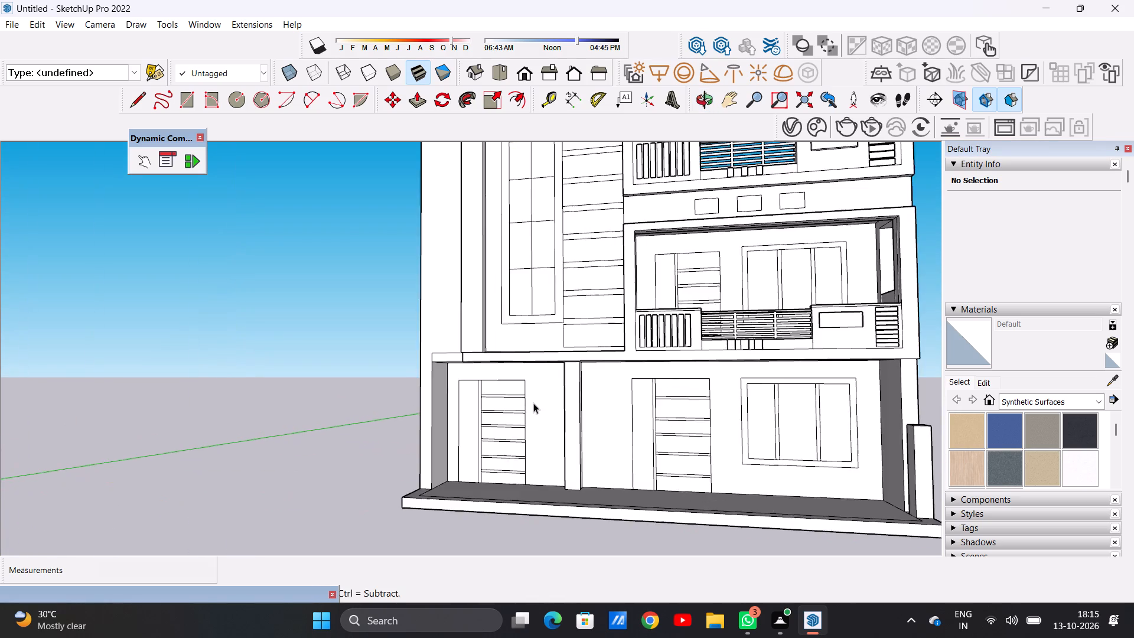
pyautogui.scroll(1, 535, 399)
pyautogui.scroll(-4, 535, 399)
pyautogui.moveTo(483, 381); pyautogui.dragTo(676, 500, button='middle')
pyautogui.scroll(-4, 533, 447)
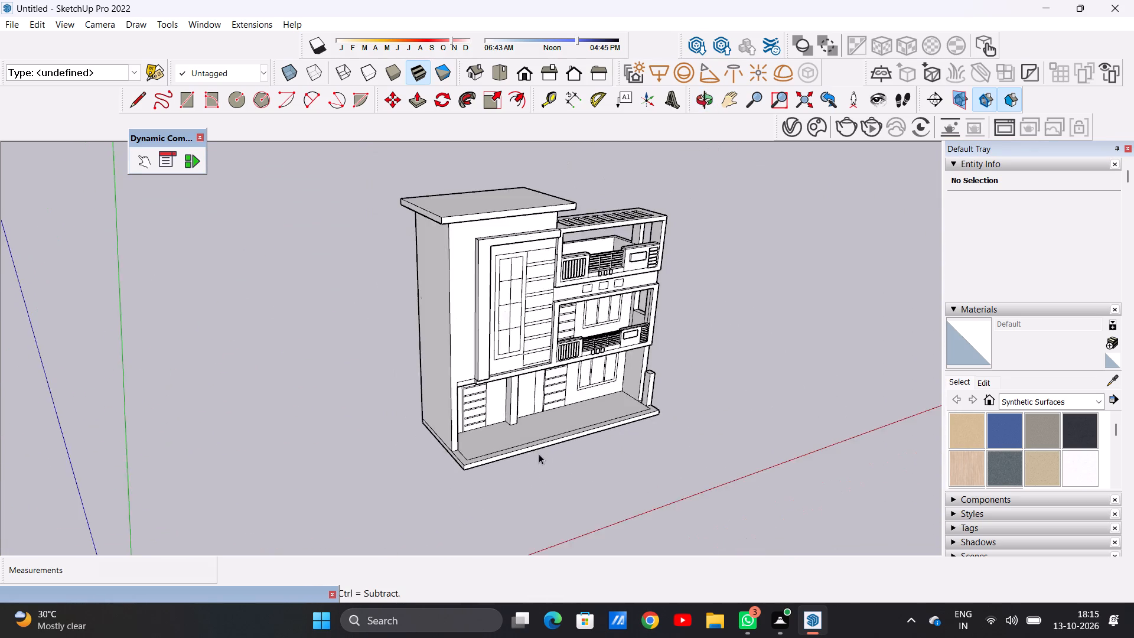
pyautogui.scroll(-2, 539, 454)
pyautogui.scroll(1, 529, 382)
pyautogui.scroll(-1, 529, 379)
pyautogui.scroll(4, 527, 378)
pyautogui.moveTo(515, 392); pyautogui.dragTo(407, 333, button='middle')
pyautogui.scroll(2, 407, 333)
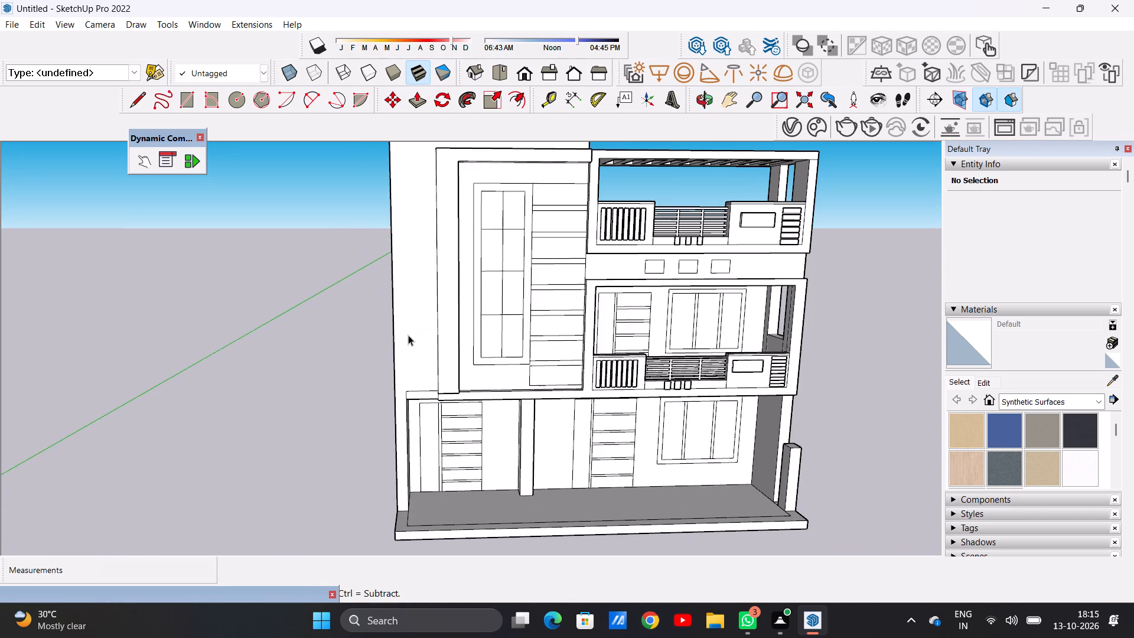
pyautogui.scroll(-4, 433, 333)
pyautogui.moveTo(657, 463); pyautogui.dragTo(533, 406, button='middle')
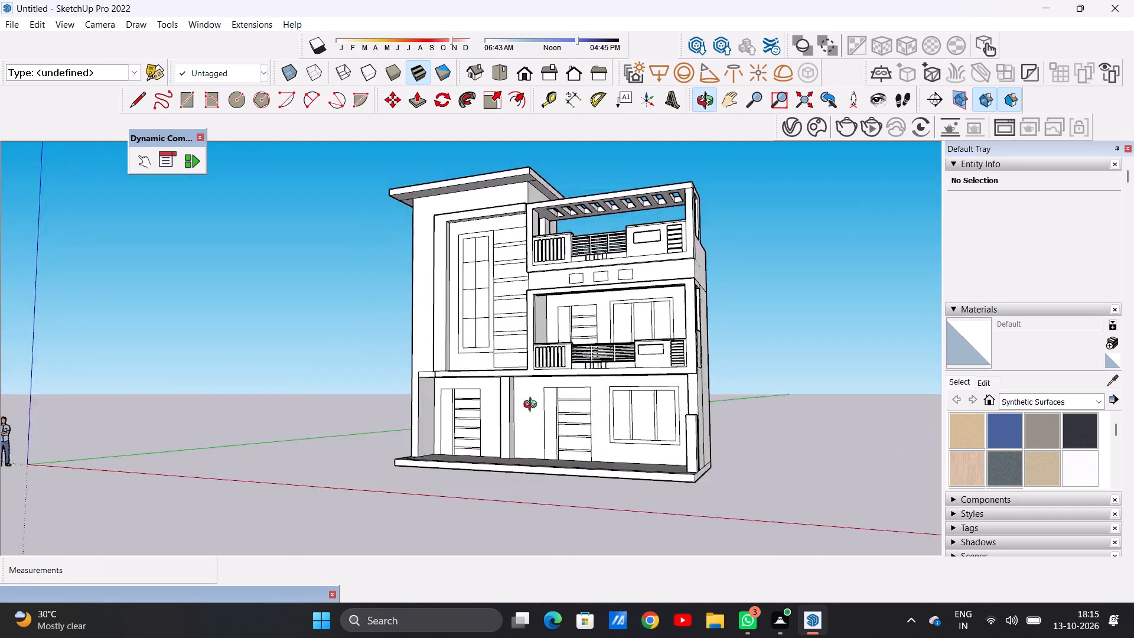
pyautogui.moveTo(533, 406); pyautogui.dragTo(649, 489, button='middle')
pyautogui.scroll(-5, 647, 487)
pyautogui.scroll(1, 558, 389)
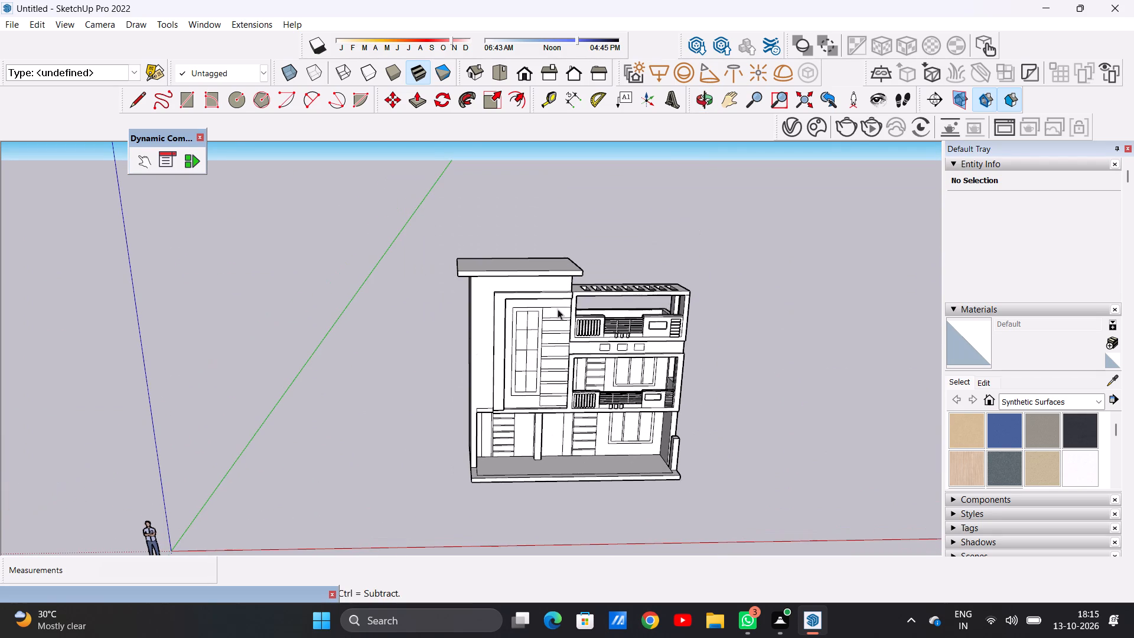
pyautogui.moveTo(506, 366); pyautogui.dragTo(497, 287, button='middle')
pyautogui.scroll(4, 498, 287)
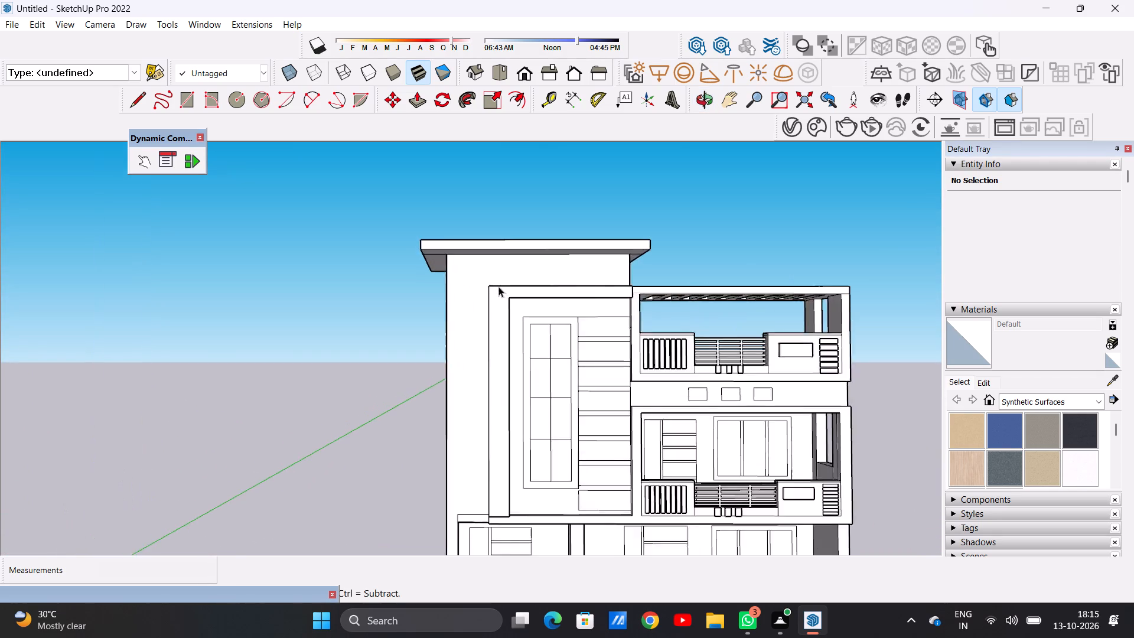
pyautogui.scroll(4, 498, 287)
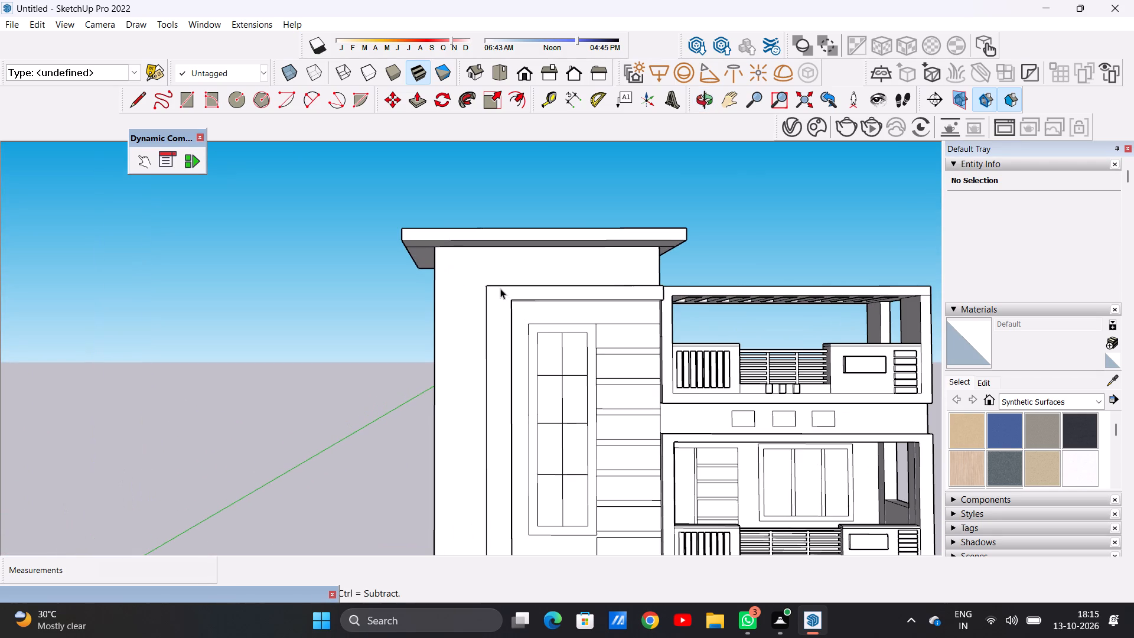
pyautogui.scroll(-3, 516, 327)
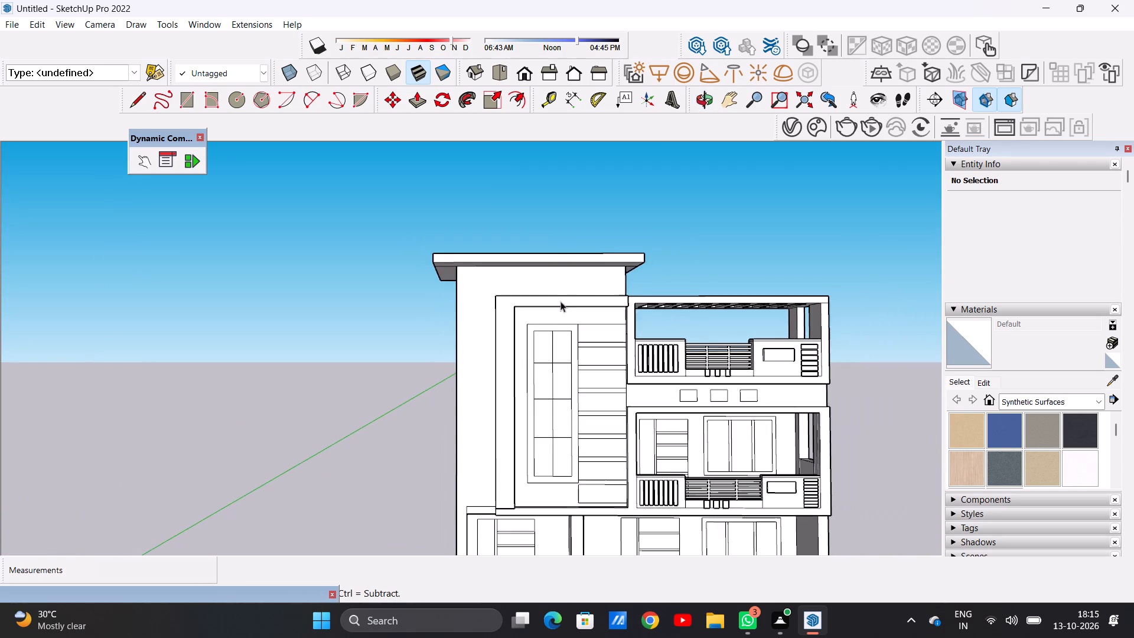
# Draw a rectangle about 1' wide and 2' 1" high on the tall block's front wall, rising from the projecting frame's outer top corner.
pyautogui.moveTo(582, 268); pyautogui.dragTo(563, 367, button='middle')
pyautogui.moveTo(559, 302); pyautogui.dragTo(557, 295, button='middle')
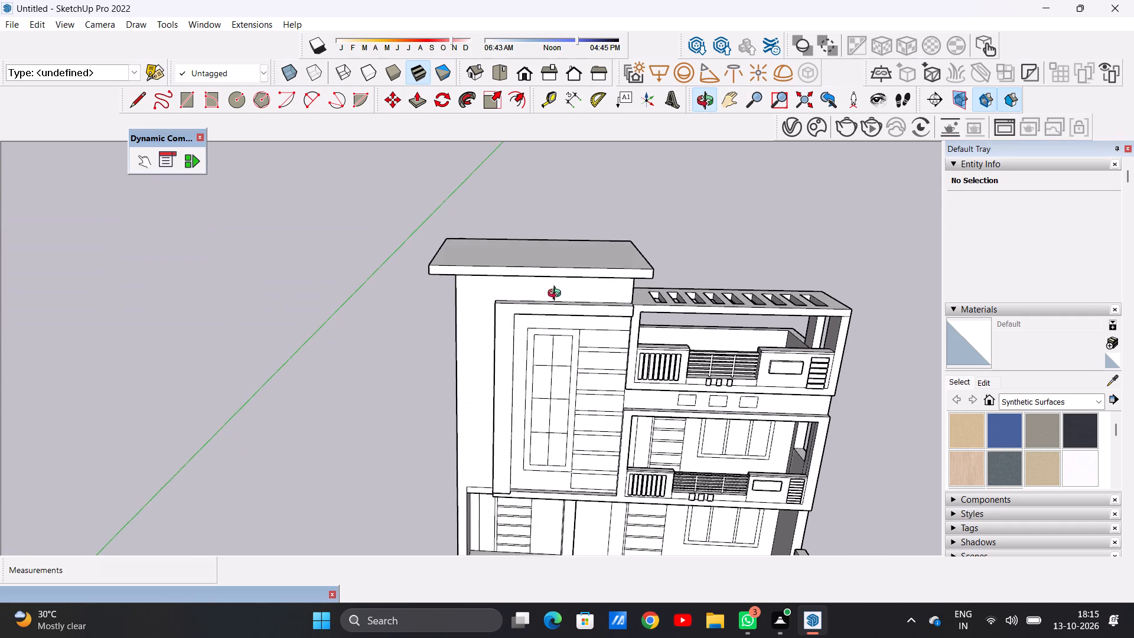
pyautogui.moveTo(557, 295); pyautogui.dragTo(552, 271, button='middle')
pyautogui.scroll(10, 558, 285)
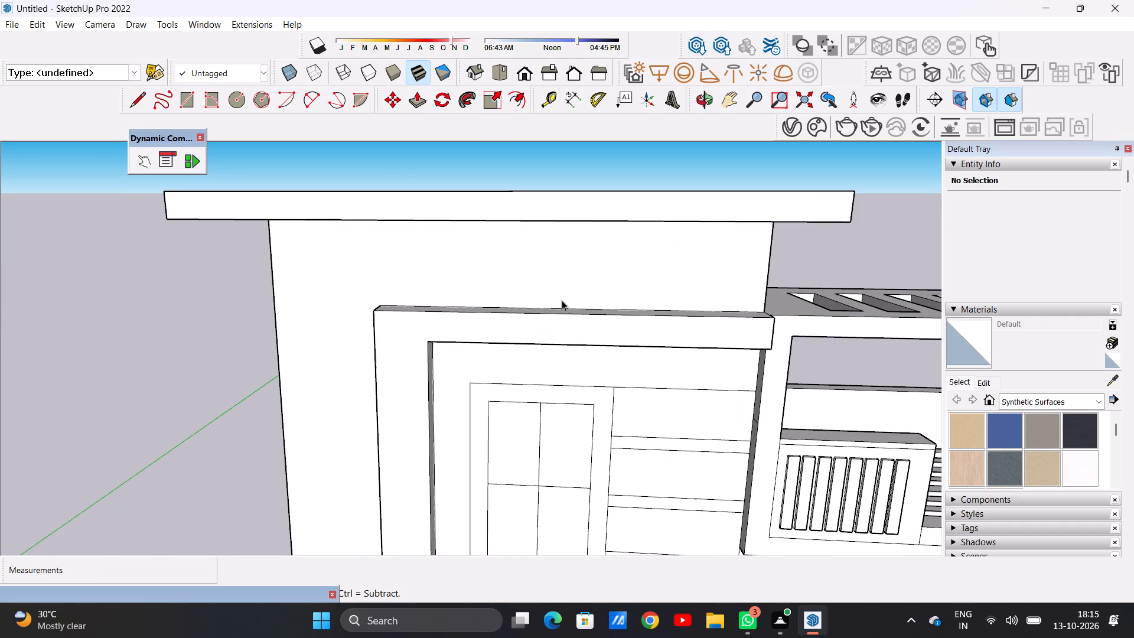
pyautogui.press('r')
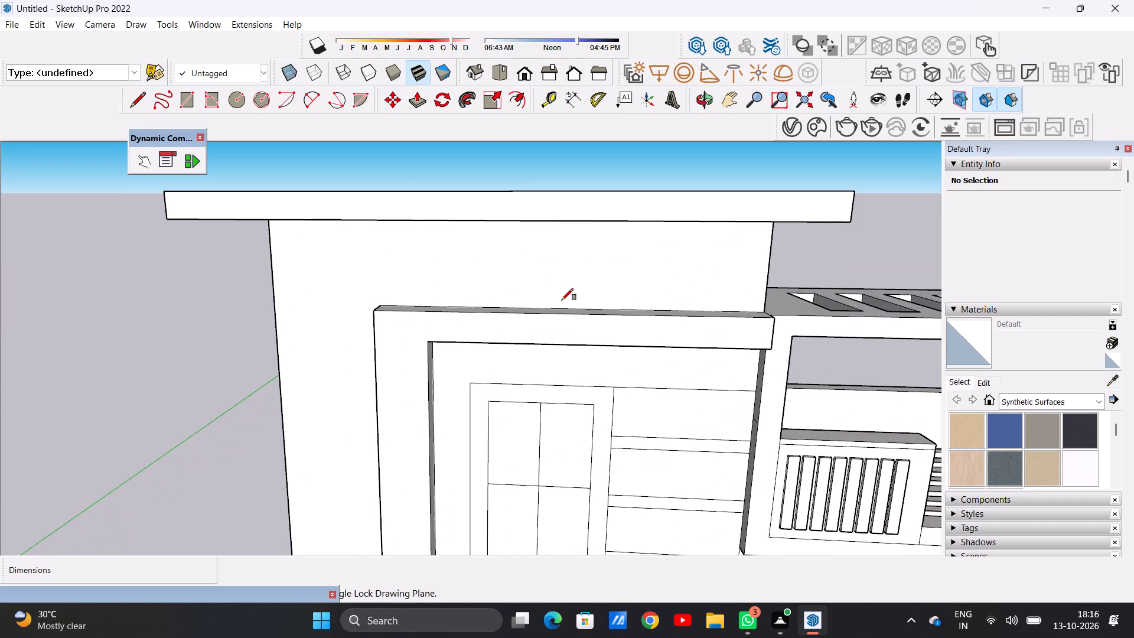
pyautogui.moveTo(631, 337); pyautogui.dragTo(630, 344, button='middle')
pyautogui.scroll(1, 629, 302)
pyautogui.scroll(-1, 629, 302)
pyautogui.scroll(1, 629, 302)
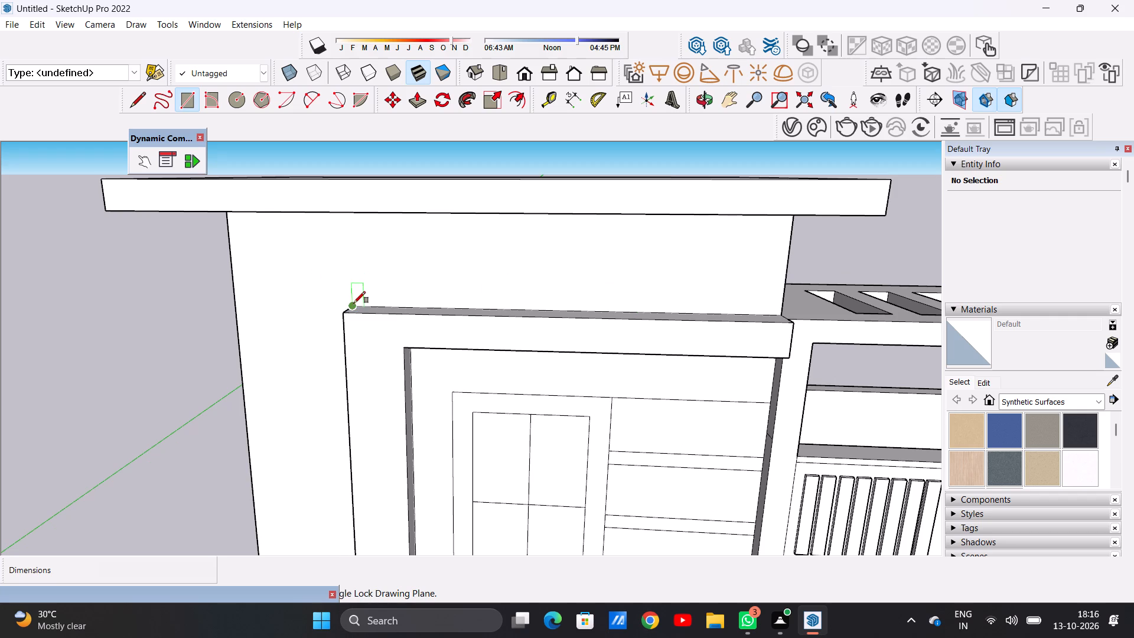
pyautogui.scroll(5, 354, 306)
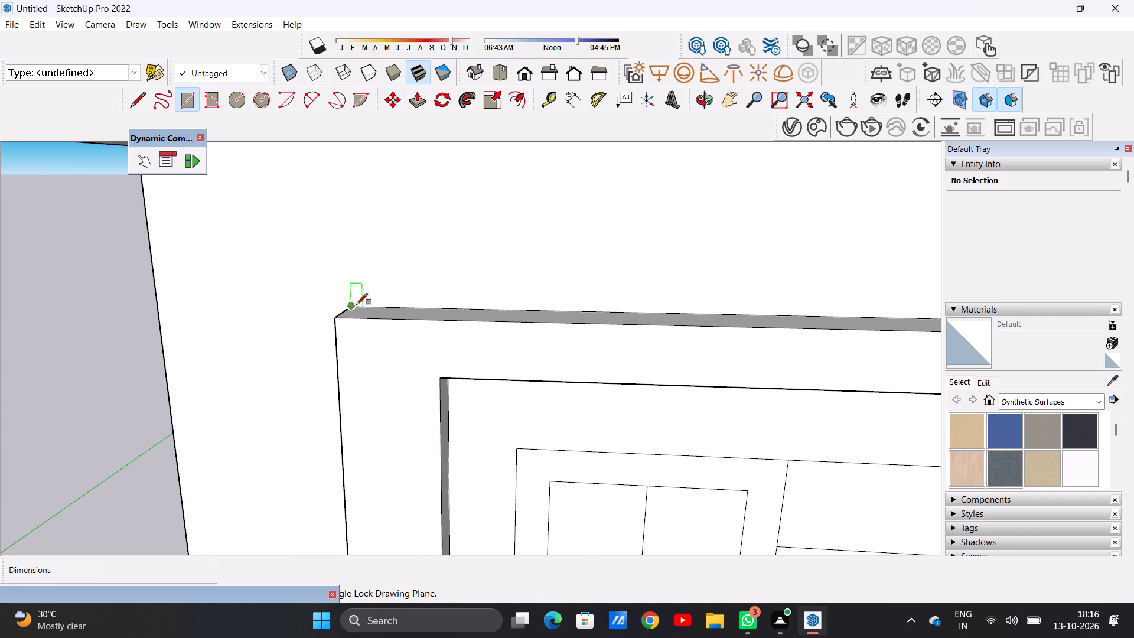
pyautogui.click(356, 305)
pyautogui.scroll(-6, 366, 233)
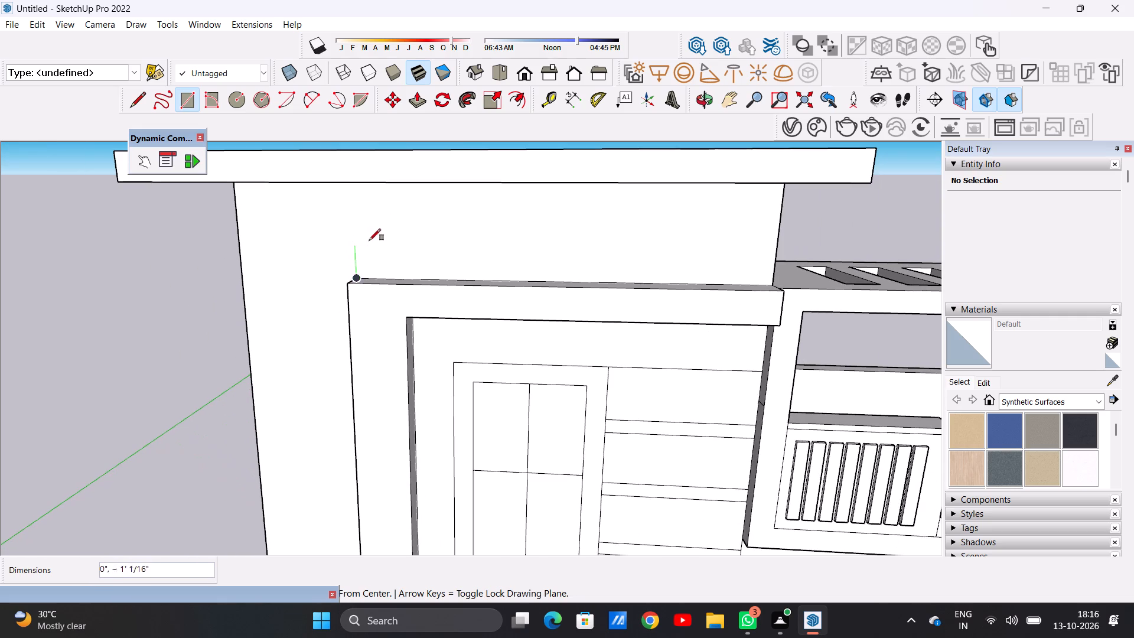
pyautogui.click(386, 209)
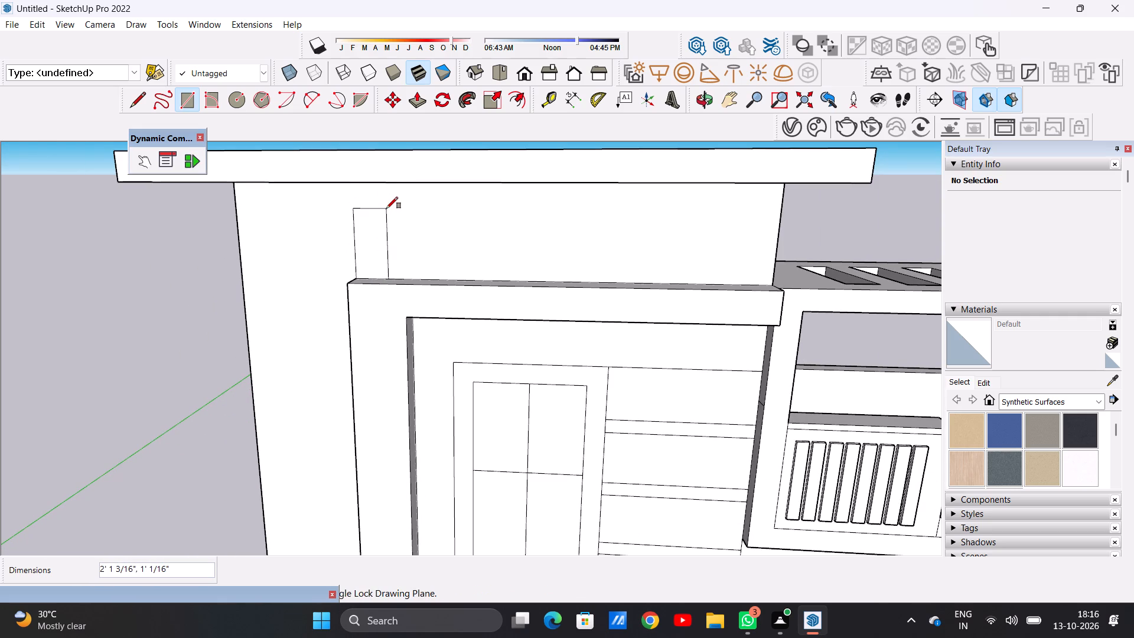
pyautogui.press('space')
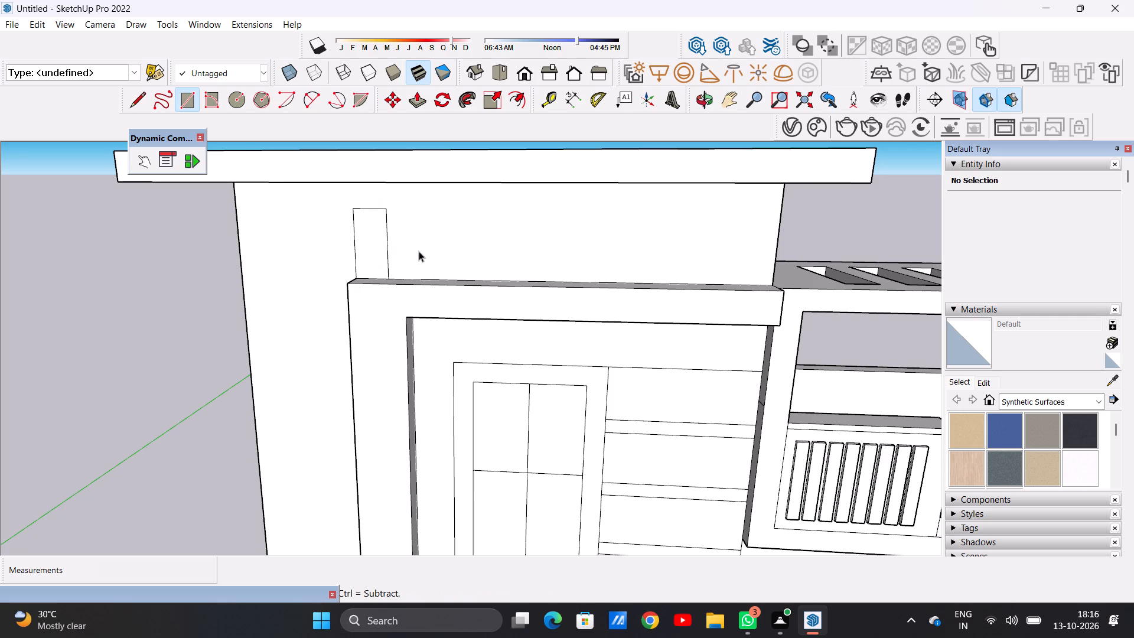
# Copy the rectangle about 1' 6" along the projecting frame's top edge toward the balconies.
pyautogui.moveTo(418, 251); pyautogui.dragTo(418, 291, button='middle')
pyautogui.scroll(5, 399, 275)
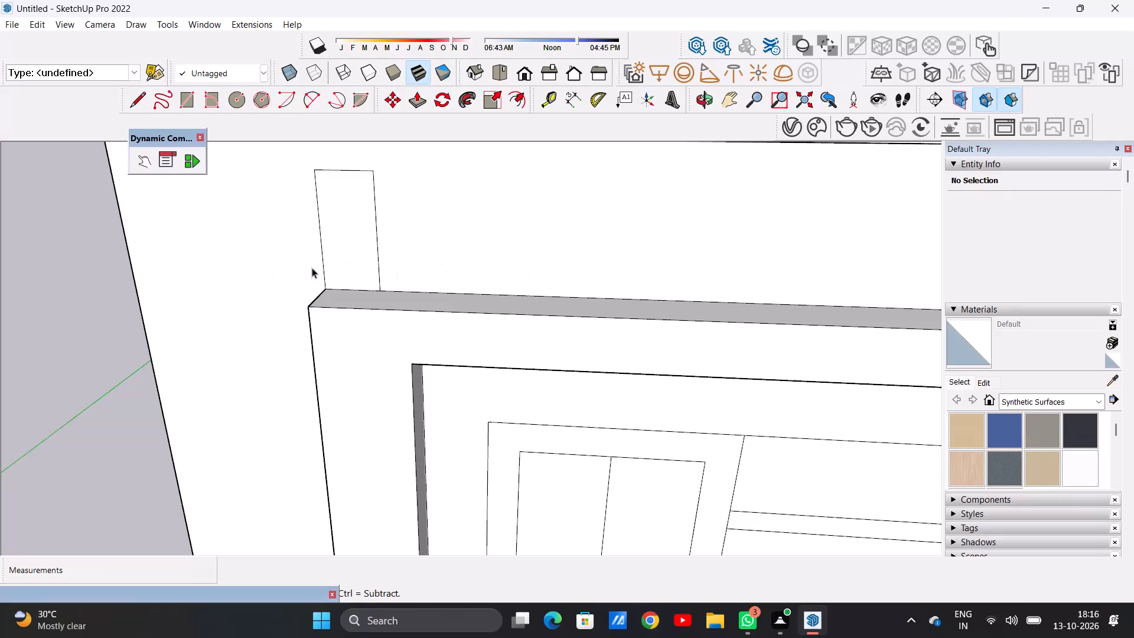
pyautogui.doubleClick(346, 253)
pyautogui.press('m')
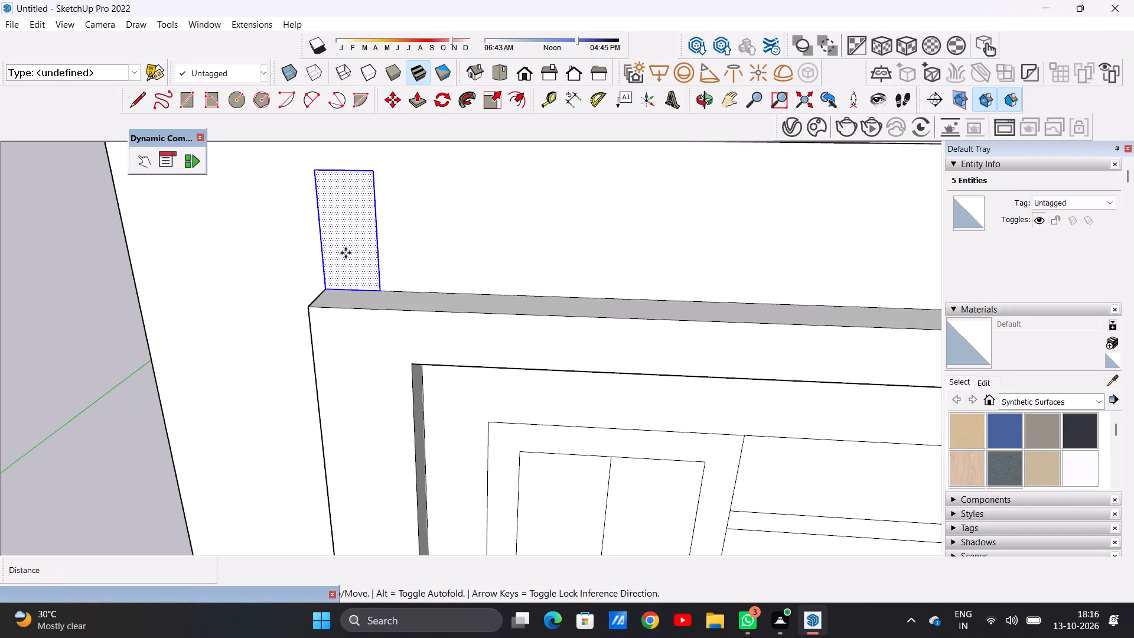
pyautogui.click(377, 291)
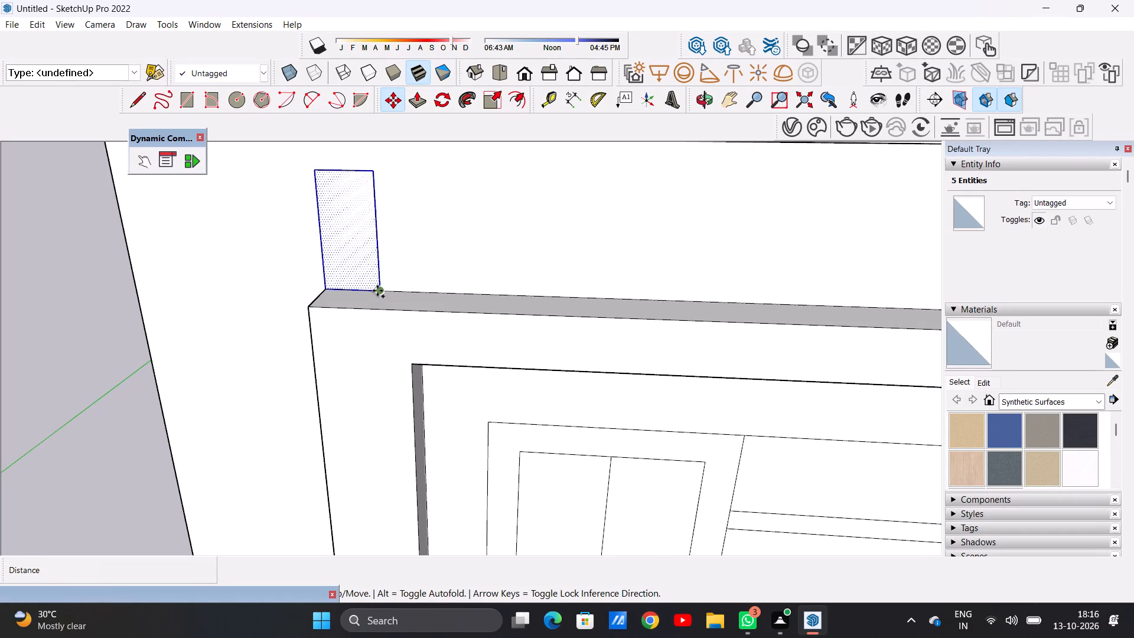
pyautogui.click(461, 287)
pyautogui.press('space')
pyautogui.scroll(-3, 443, 275)
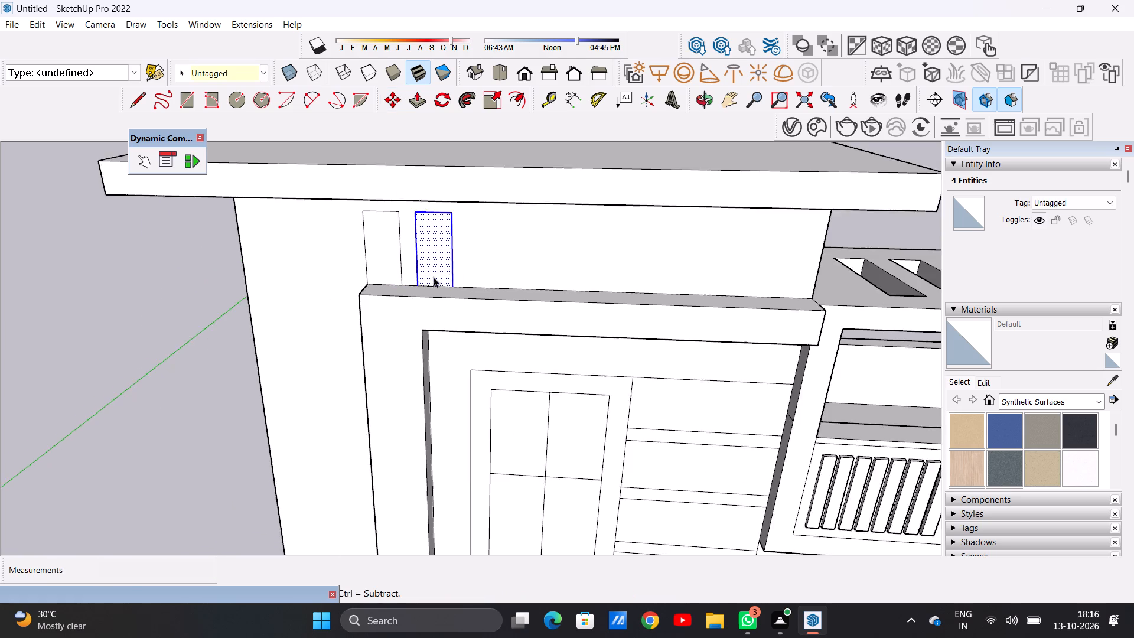
pyautogui.scroll(-5, 434, 277)
pyautogui.click(110, 352)
# Draw a narrow rectangle about 6" wide and 2' 2" high on the wall above the frame, farther toward the balconies.
pyautogui.moveTo(566, 291); pyautogui.dragTo(566, 278, button='middle')
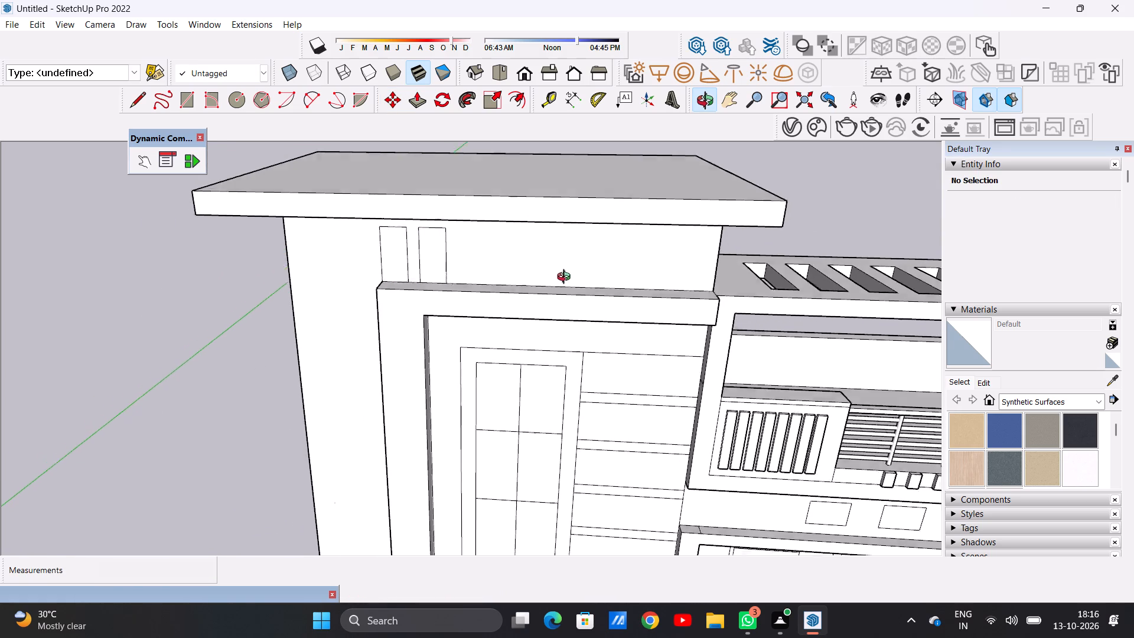
pyautogui.moveTo(566, 278); pyautogui.dragTo(571, 227, button='middle')
pyautogui.scroll(3, 577, 239)
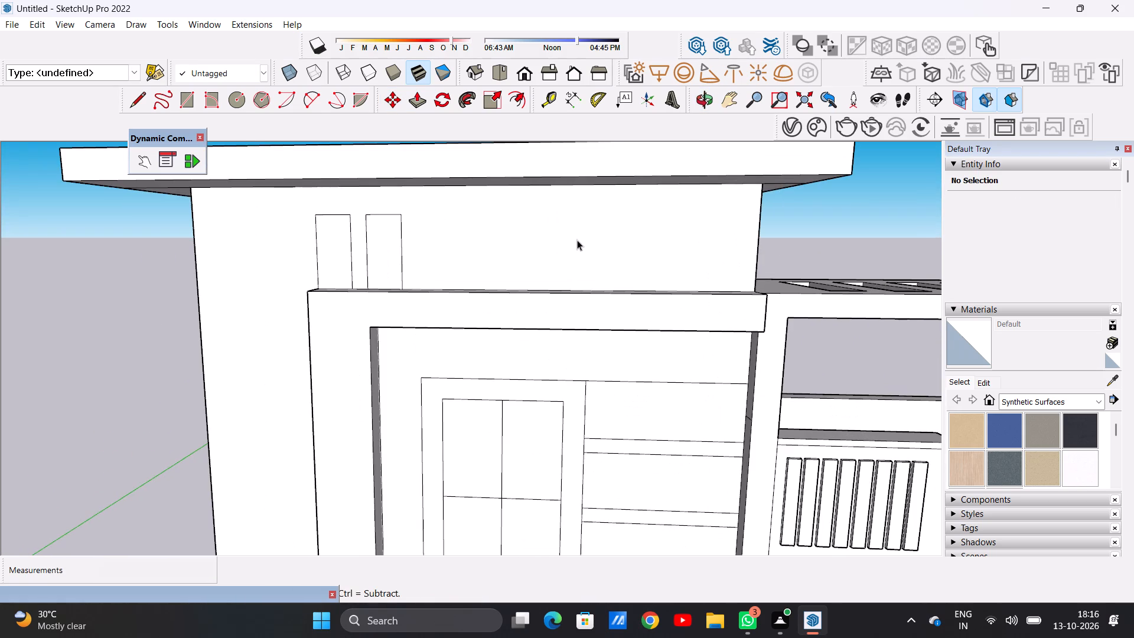
pyautogui.press('r')
pyautogui.moveTo(584, 250); pyautogui.dragTo(586, 288, button='middle')
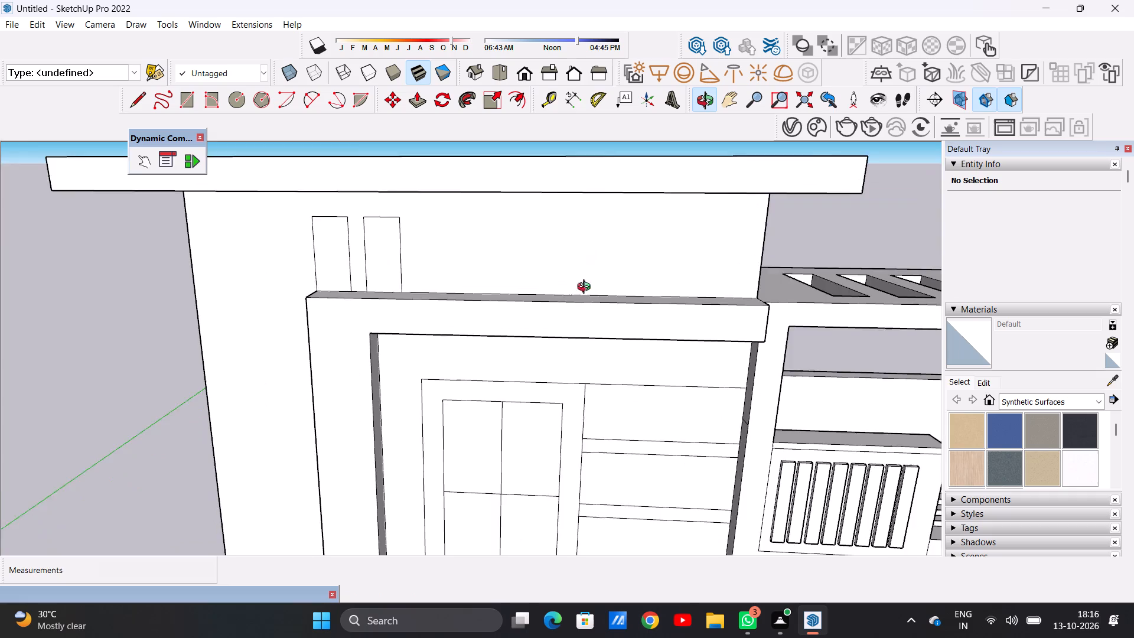
pyautogui.moveTo(586, 288); pyautogui.dragTo(599, 324, button='middle')
pyautogui.scroll(3, 562, 297)
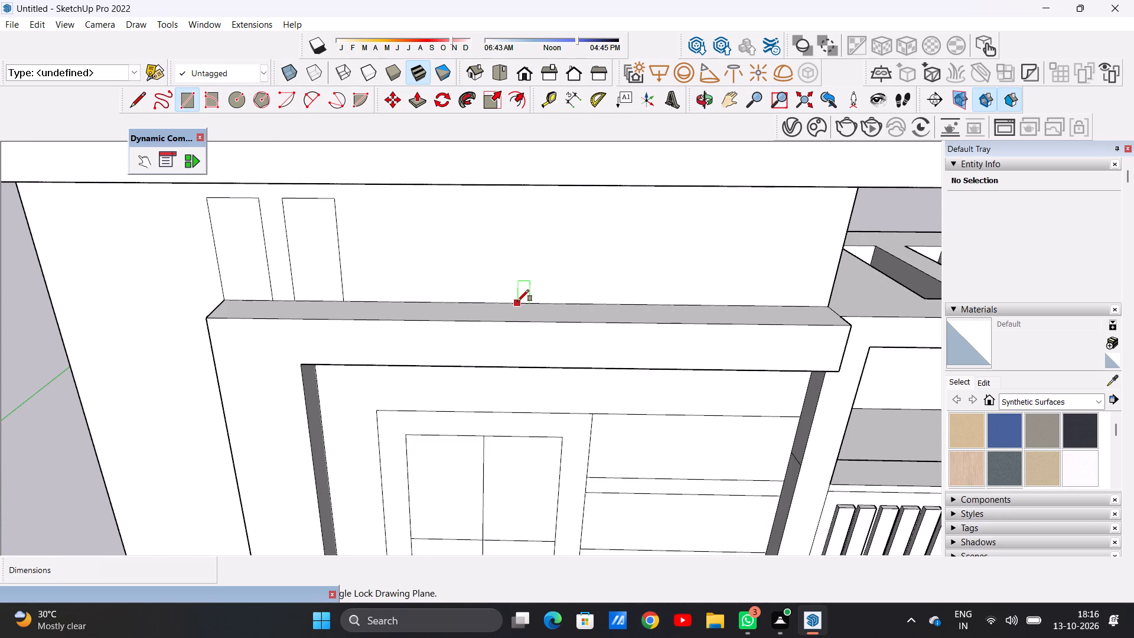
pyautogui.click(517, 301)
pyautogui.click(544, 300)
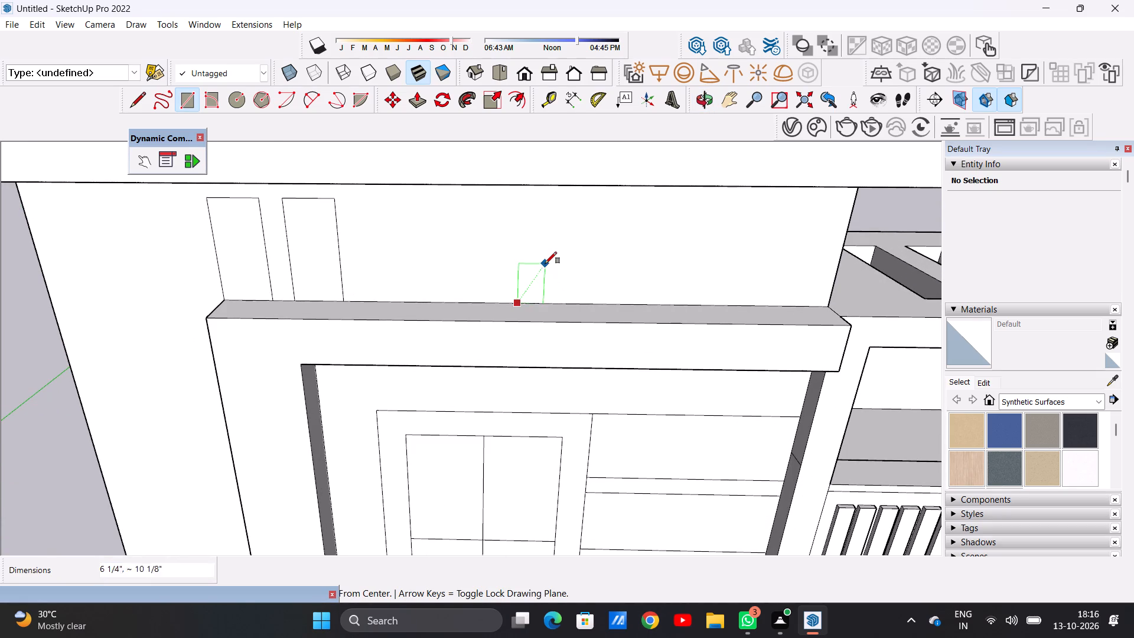
pyautogui.click(548, 196)
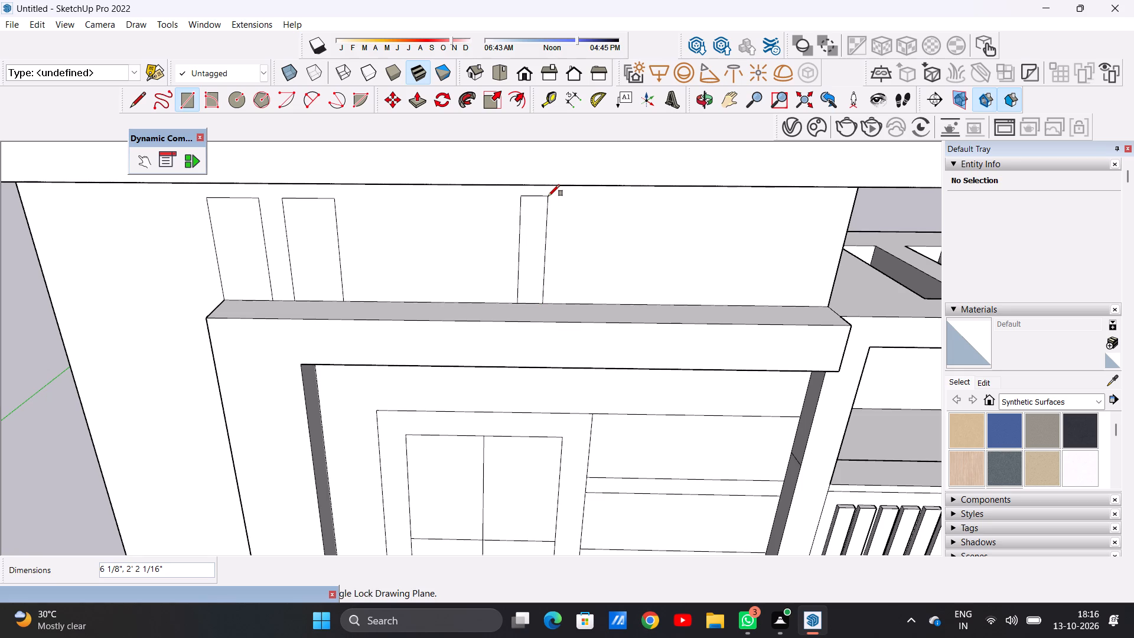
pyautogui.press('space')
# Make two copies of the narrow rectangle along the frame's top edge toward the balconies, each offset about 9".
pyautogui.doubleClick(536, 250)
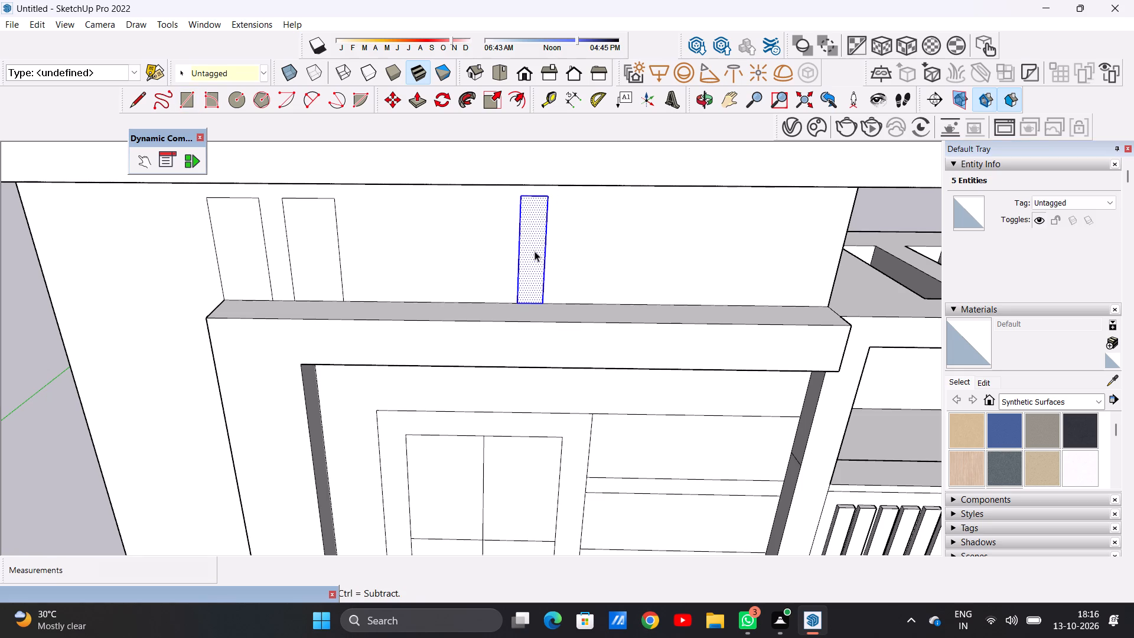
pyautogui.press('m')
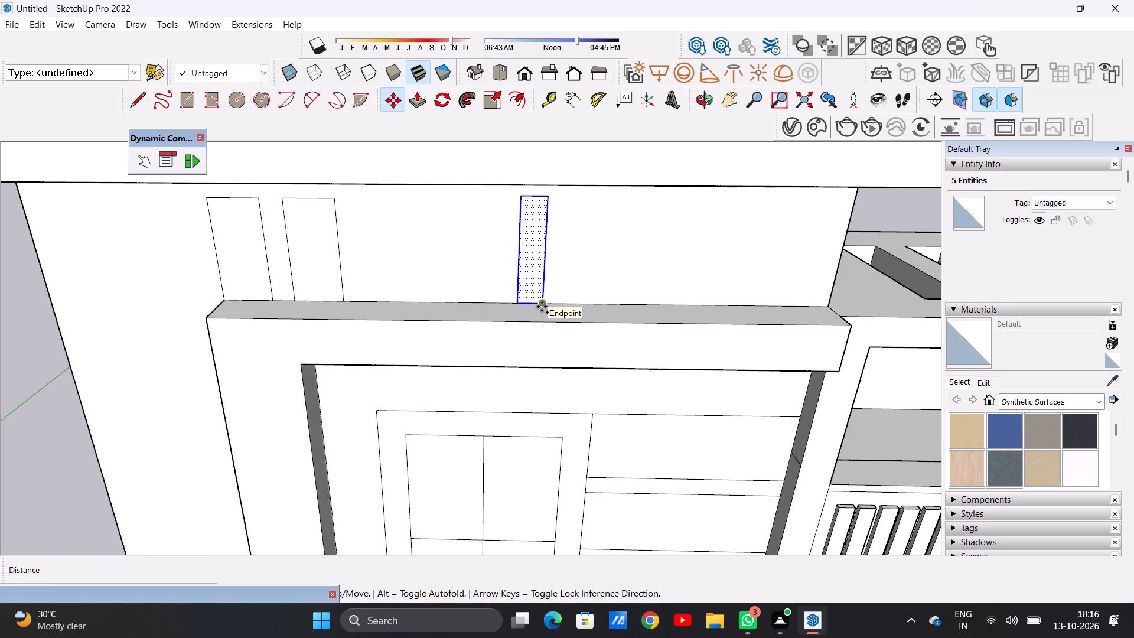
pyautogui.click(542, 307)
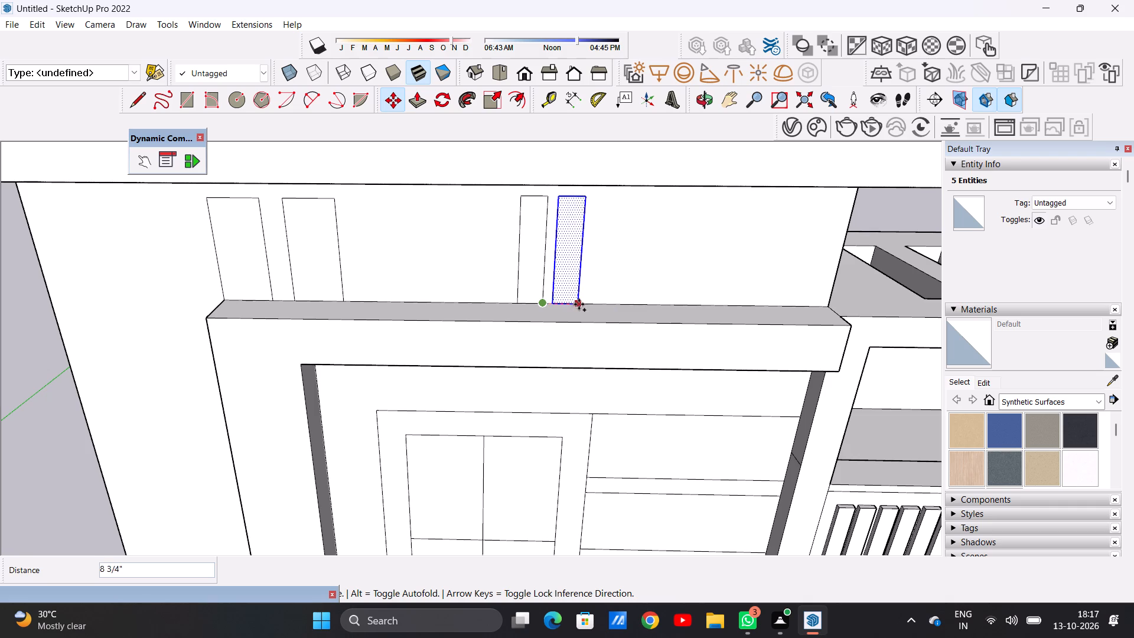
pyautogui.click(580, 303)
pyautogui.click(580, 303)
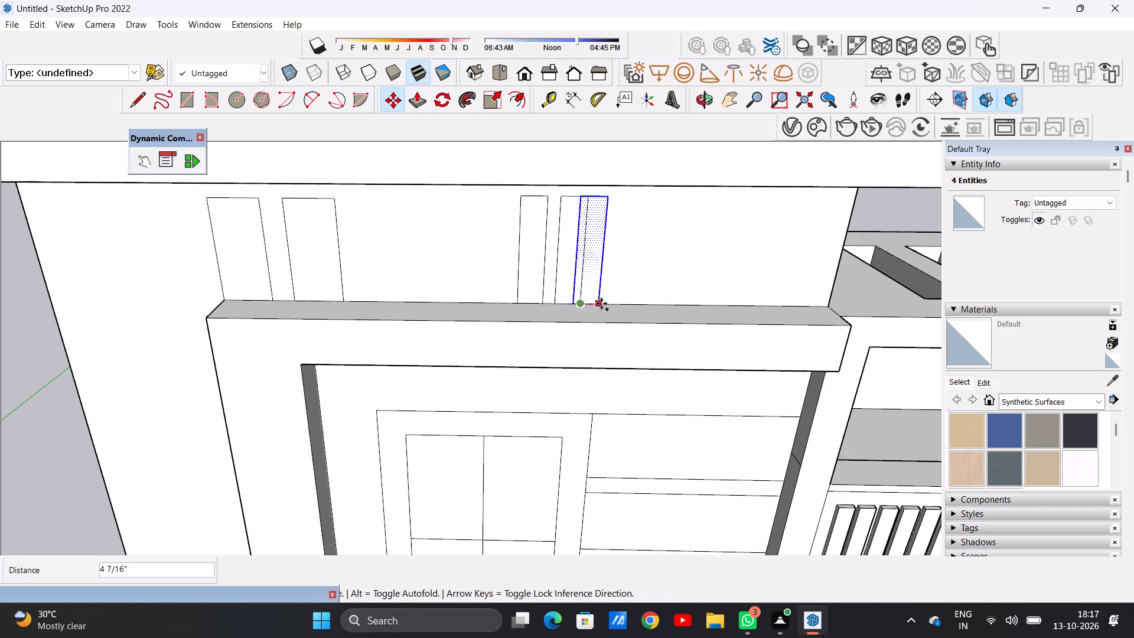
pyautogui.click(617, 307)
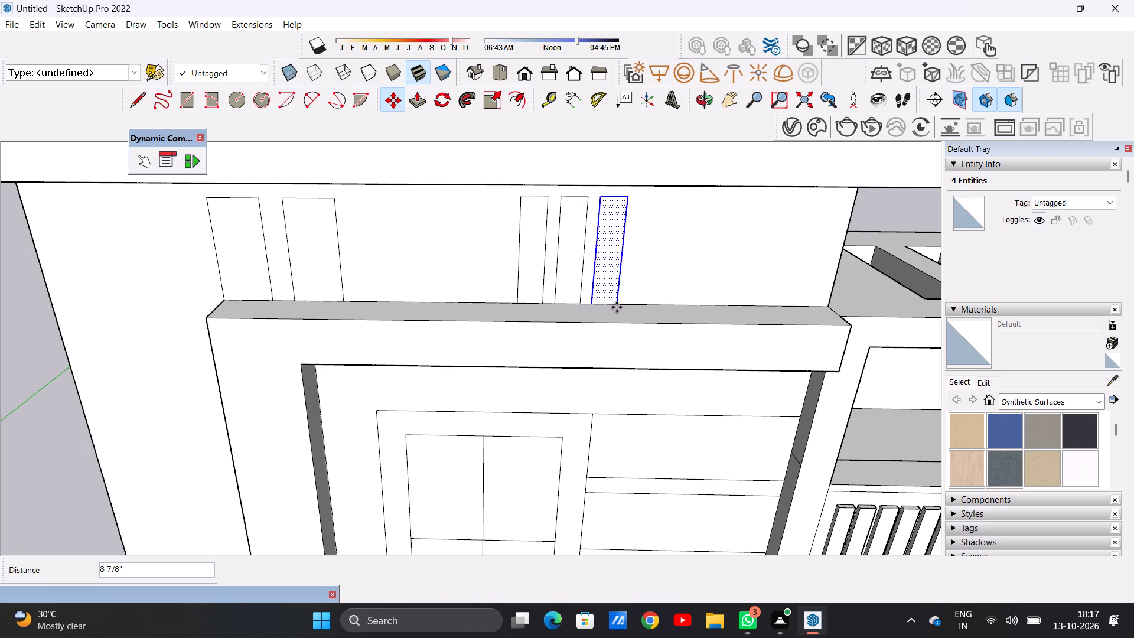
pyautogui.press('space')
pyautogui.scroll(-10, 551, 302)
pyautogui.click(744, 196)
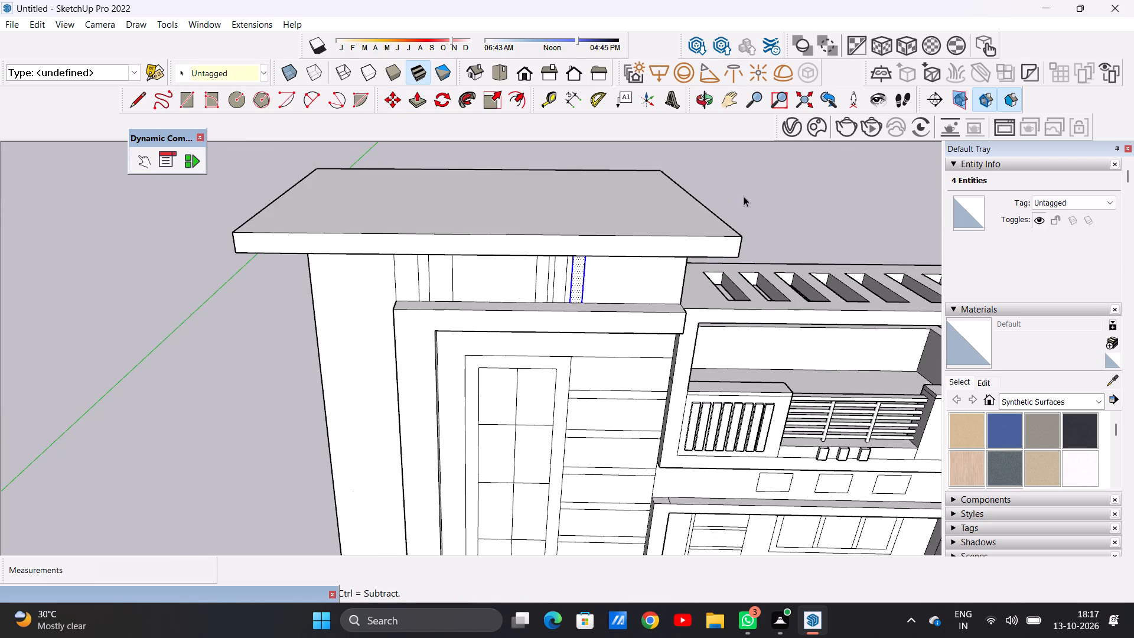
# Pull both wide rectangles above the frame forward about 8 1/4" from the tall block's wall.
pyautogui.scroll(-7, 586, 287)
pyautogui.moveTo(573, 312); pyautogui.dragTo(463, 280, button='middle')
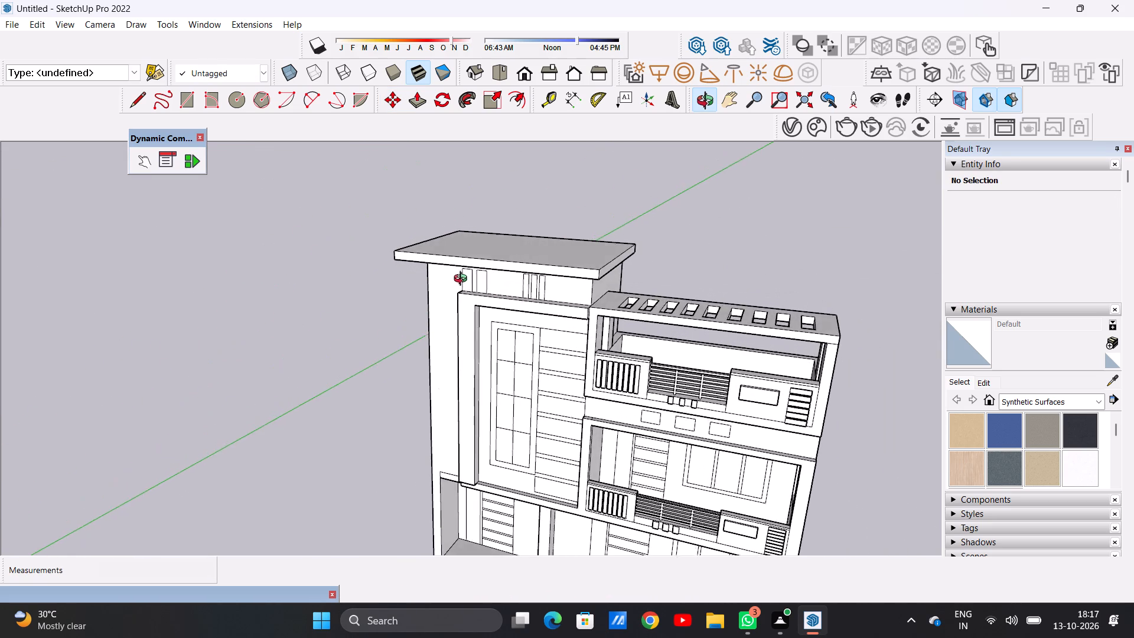
pyautogui.moveTo(463, 280); pyautogui.dragTo(463, 279, button='middle')
pyautogui.scroll(14, 463, 279)
pyautogui.scroll(-1, 463, 279)
pyautogui.scroll(1, 463, 279)
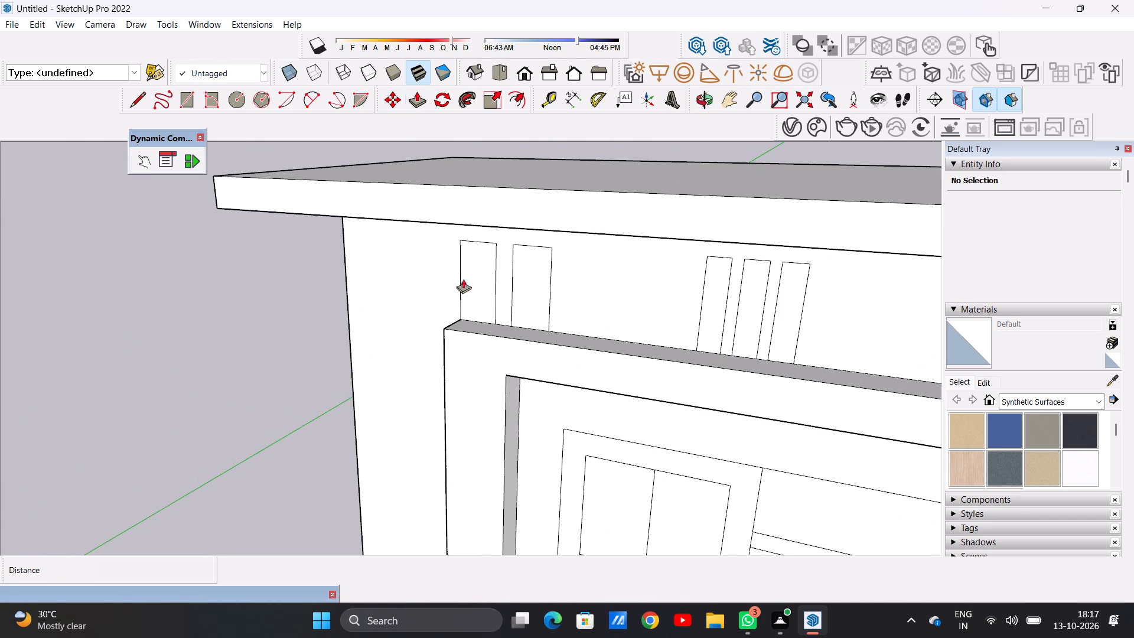
pyautogui.press('p')
pyautogui.moveTo(480, 266); pyautogui.dragTo(480, 300, button='middle')
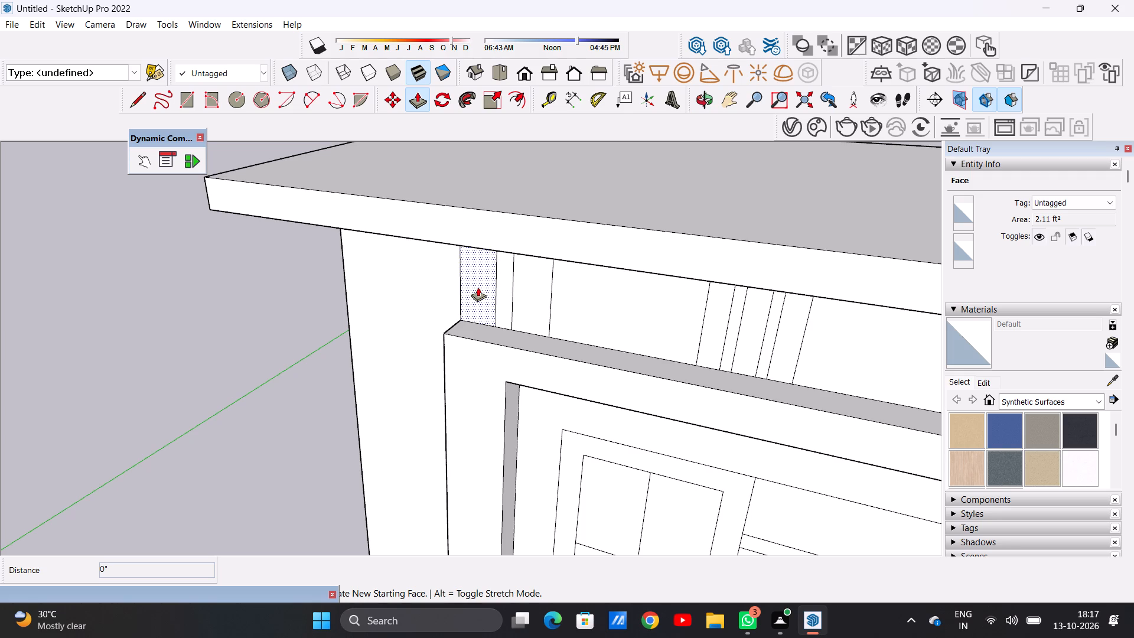
pyautogui.click(478, 287)
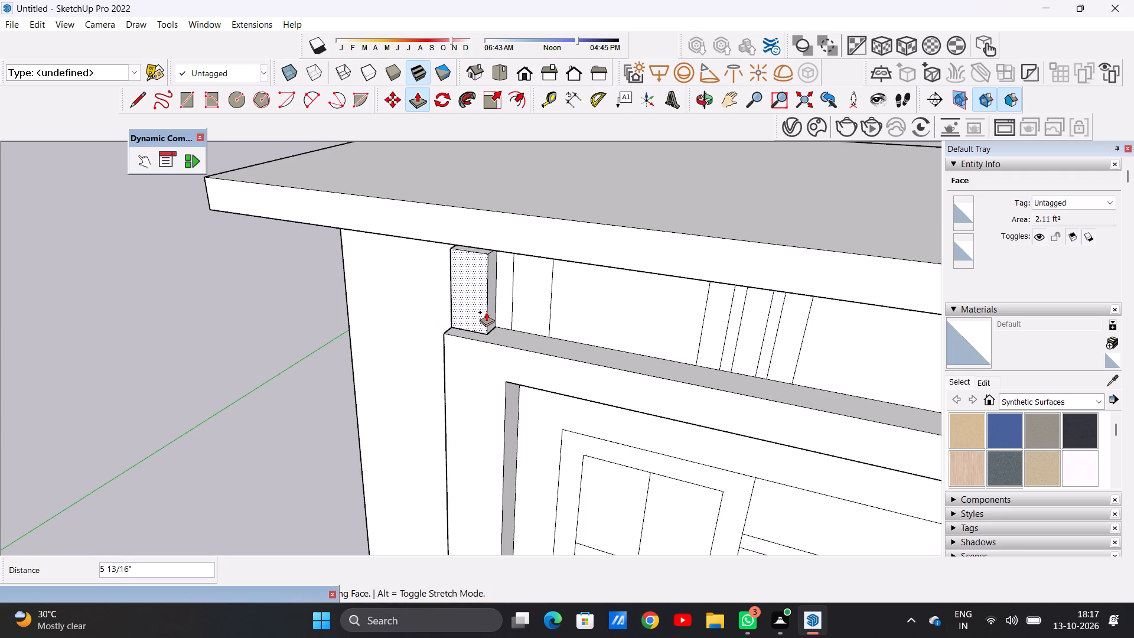
pyautogui.click(487, 321)
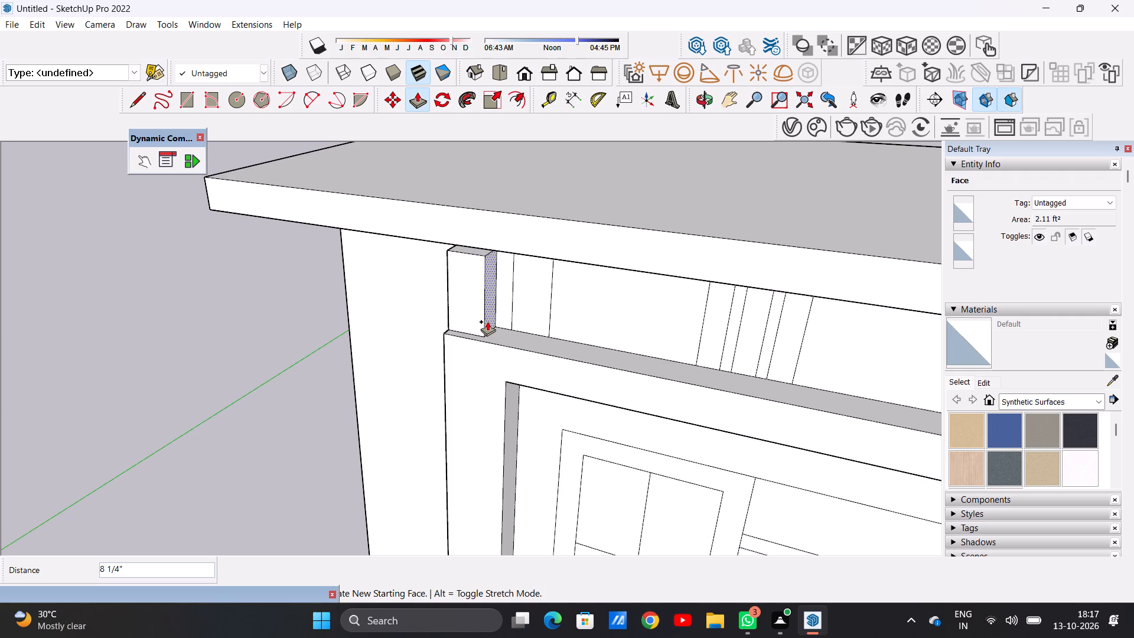
pyautogui.click(527, 268)
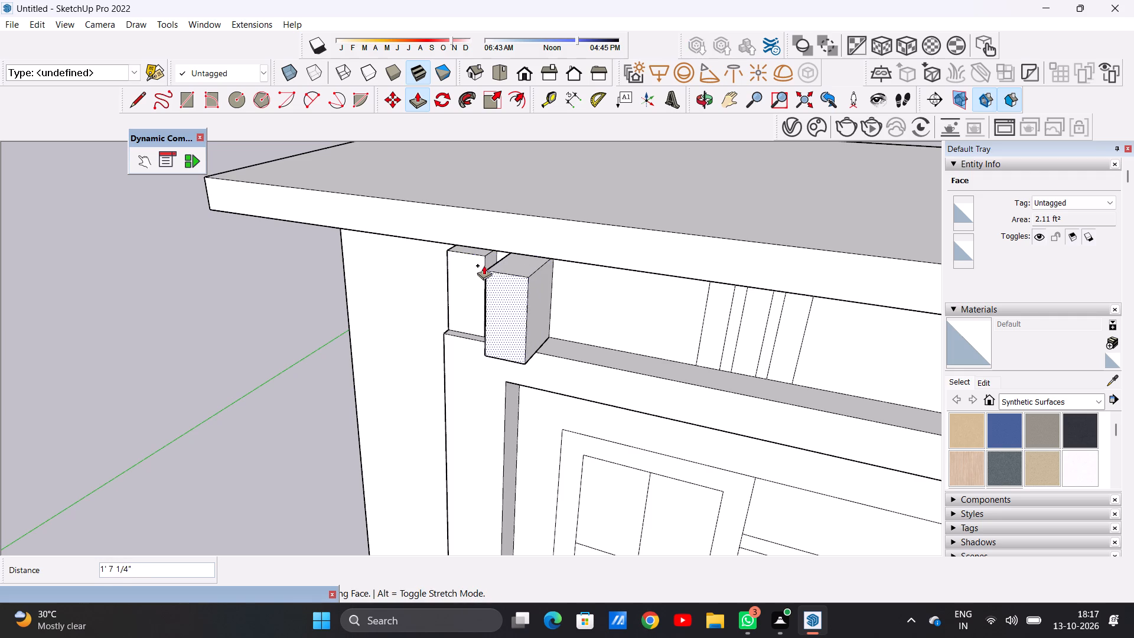
pyautogui.click(484, 262)
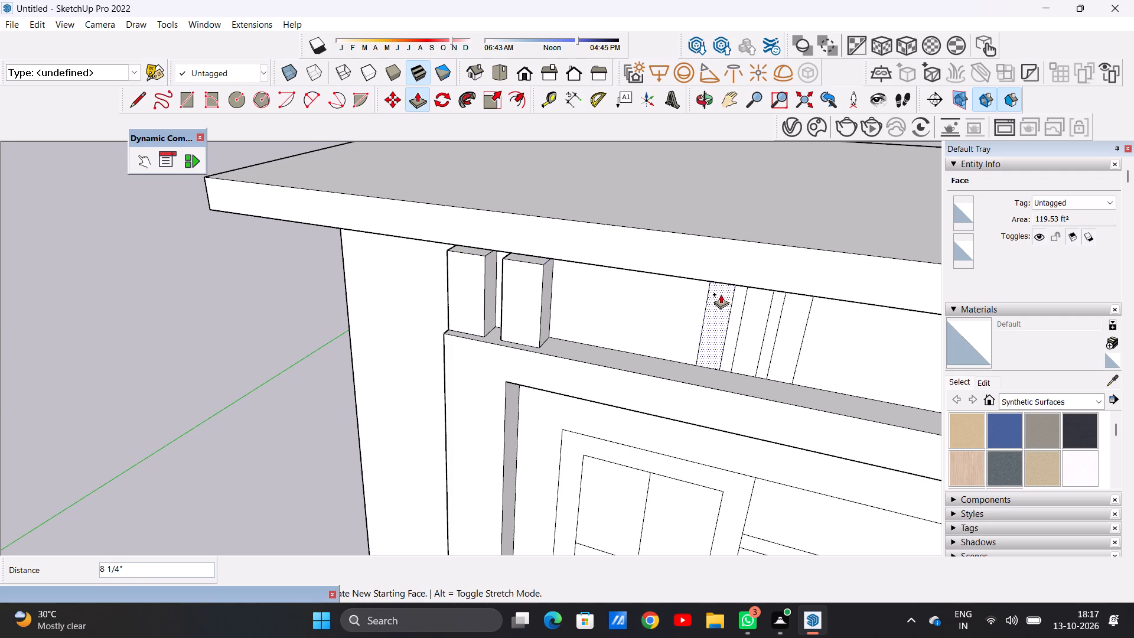
# Pull the three narrow rectangles above the projecting frame forward about 6 13/16" from the tall block's wall.
pyautogui.click(719, 295)
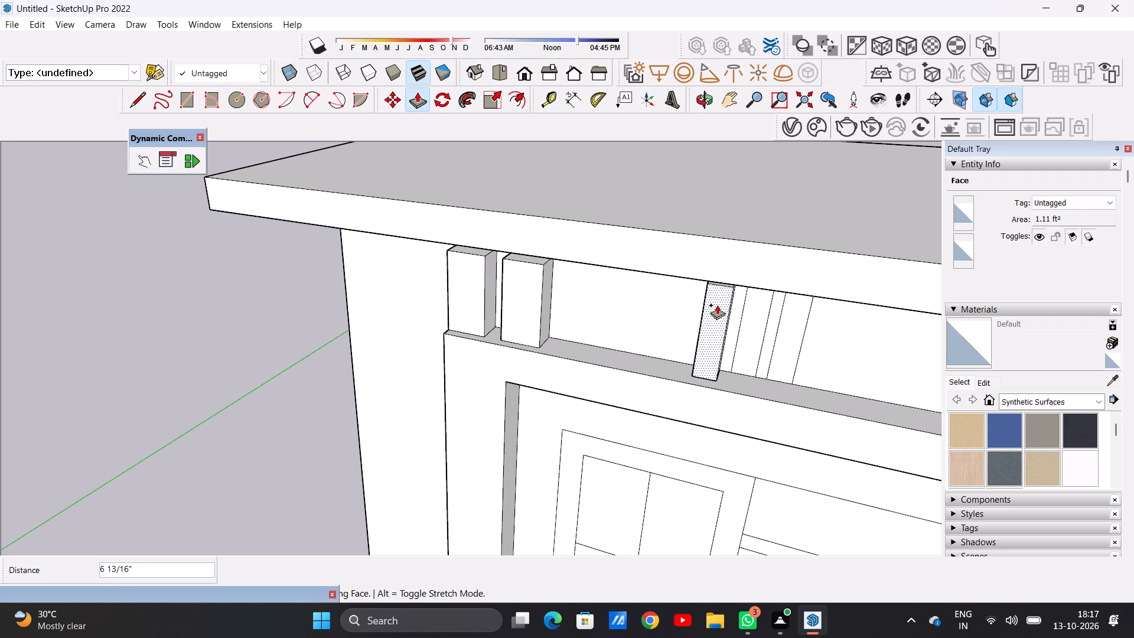
pyautogui.click(717, 305)
pyautogui.scroll(-3, 705, 309)
pyautogui.moveTo(713, 331); pyautogui.dragTo(611, 298, button='middle')
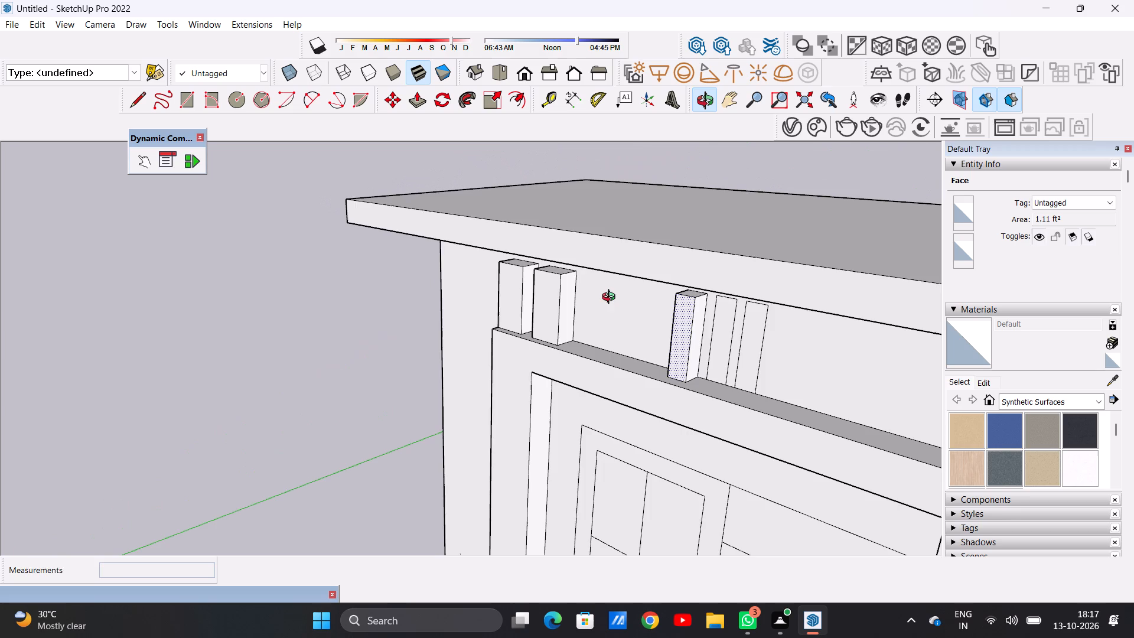
pyautogui.moveTo(611, 298); pyautogui.dragTo(611, 297, button='middle')
pyautogui.scroll(1, 711, 340)
pyautogui.scroll(-1, 711, 340)
pyautogui.scroll(7, 711, 340)
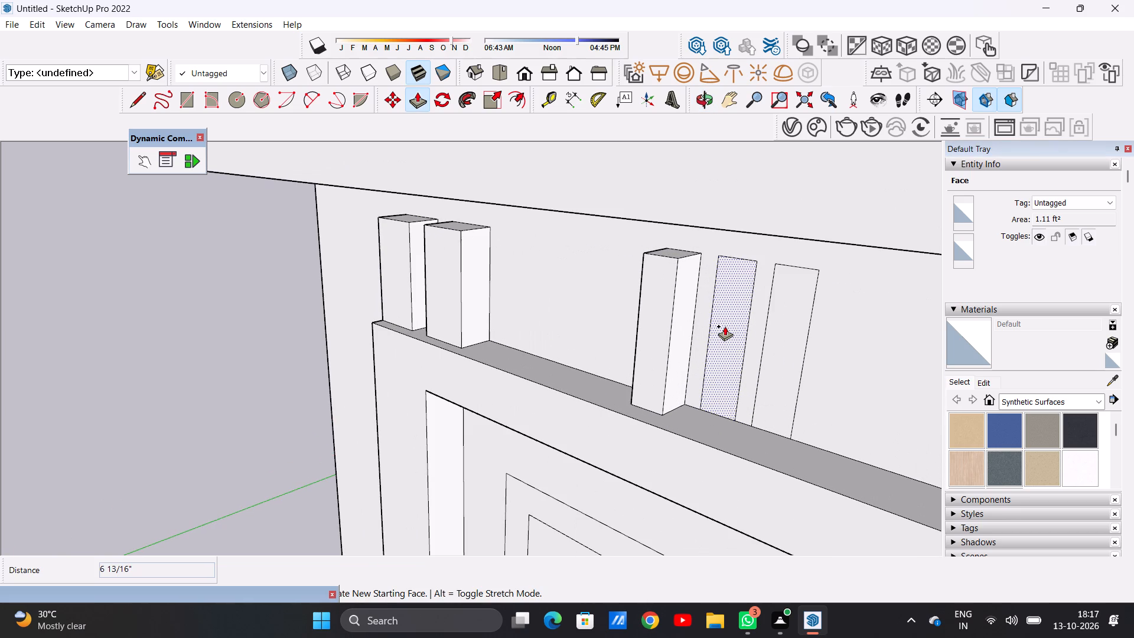
pyautogui.click(725, 326)
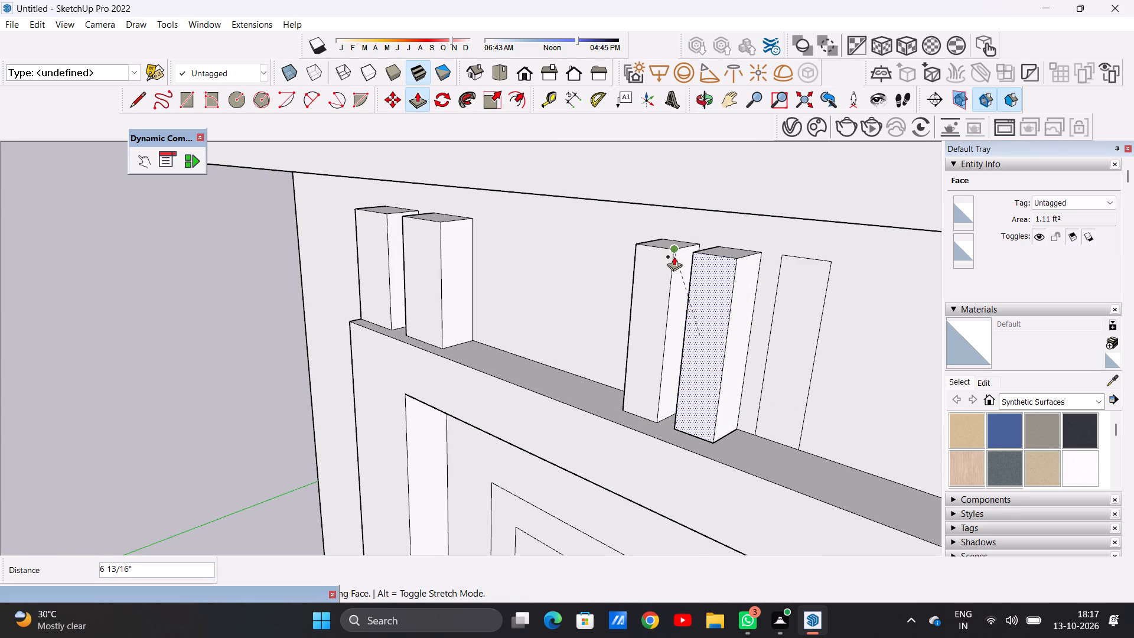
pyautogui.click(674, 256)
pyautogui.click(787, 263)
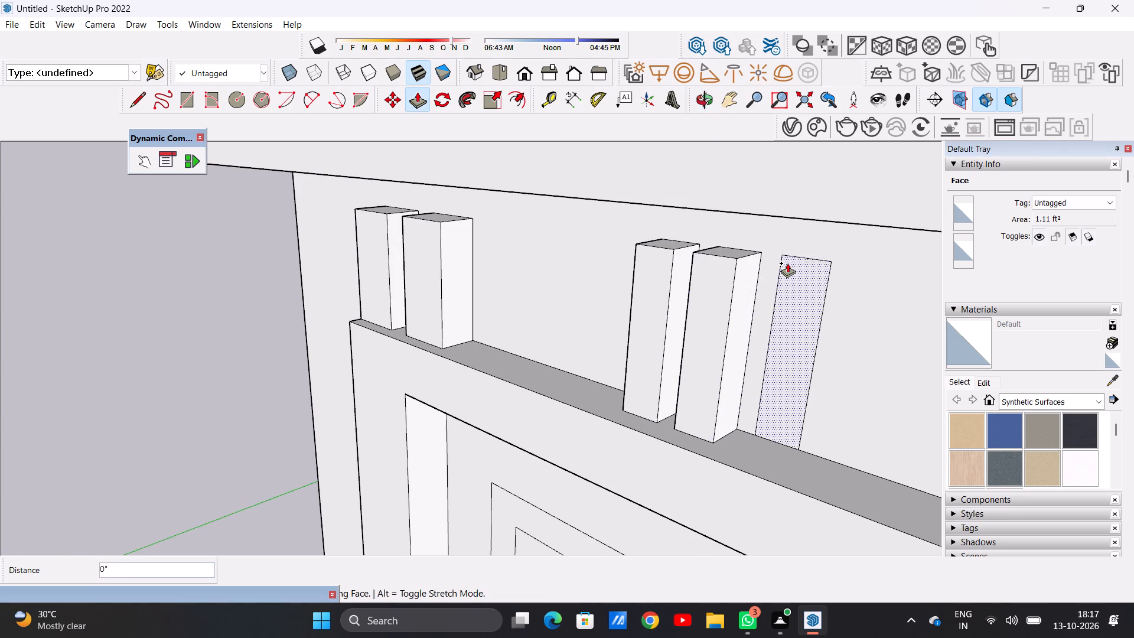
pyautogui.click(739, 257)
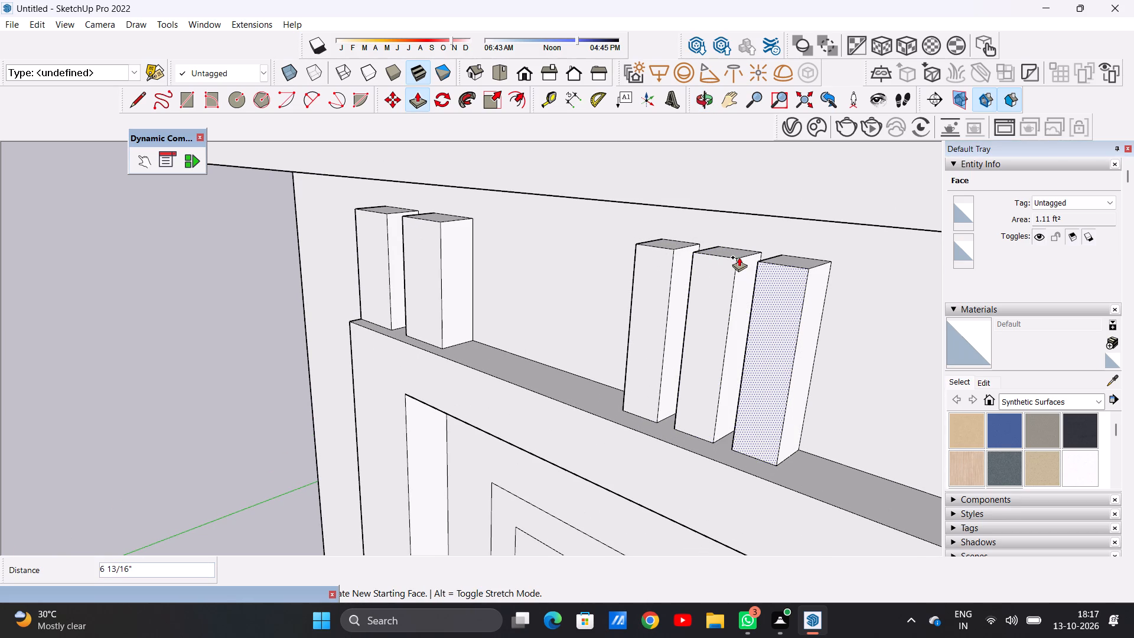
pyautogui.press('space')
# Examine the whole front elevation, from the tall block's fins and roof slab down to the ground-floor openings.
pyautogui.scroll(-19, 723, 306)
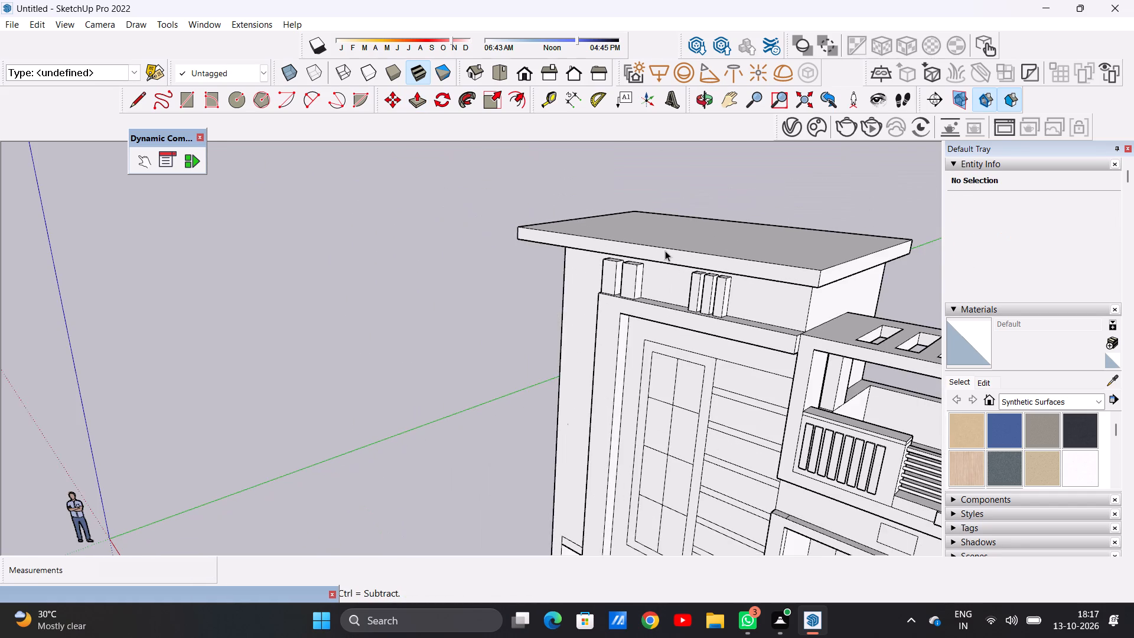
pyautogui.moveTo(631, 266); pyautogui.dragTo(780, 262, button='middle')
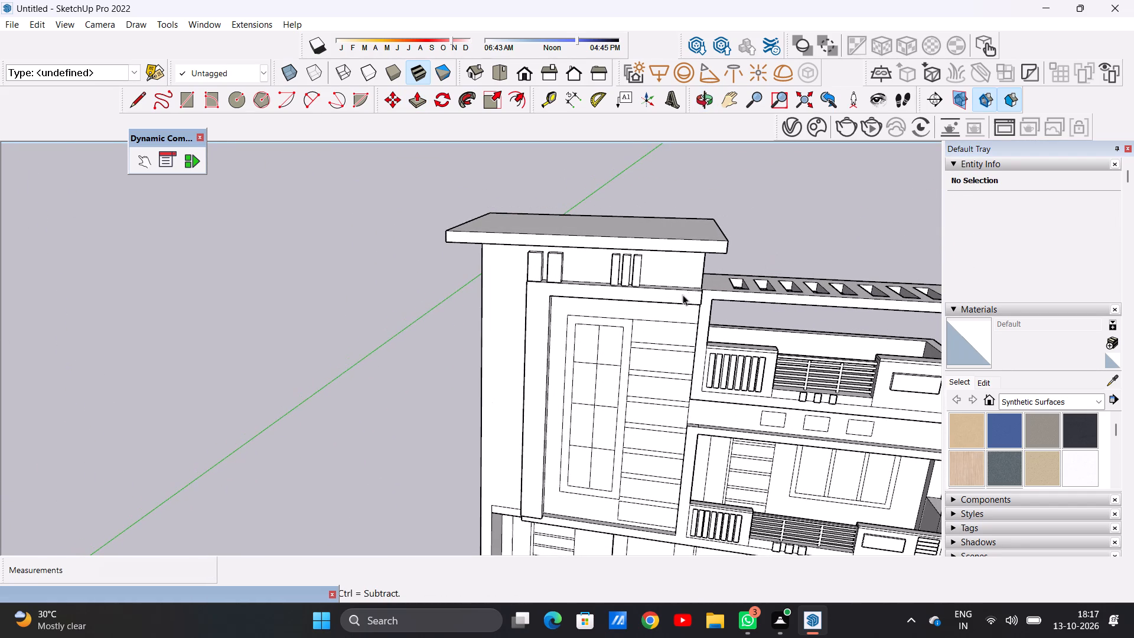
pyautogui.scroll(-5, 621, 297)
pyautogui.scroll(-3, 553, 312)
pyautogui.moveTo(600, 364); pyautogui.dragTo(615, 278, button='middle')
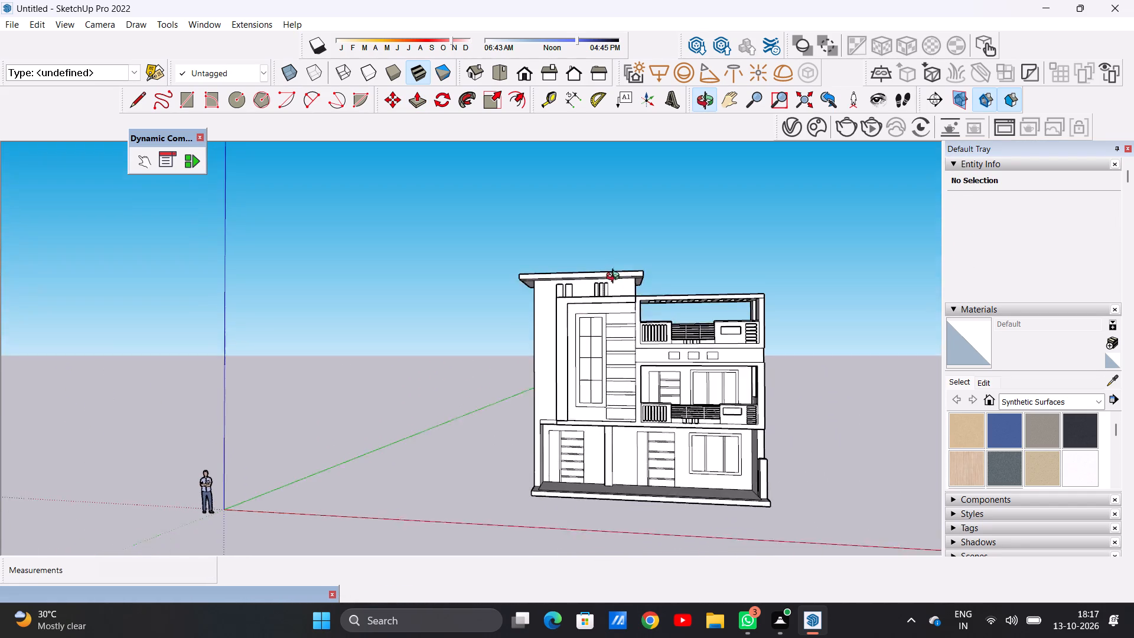
pyautogui.moveTo(615, 278); pyautogui.dragTo(618, 267, button='middle')
pyautogui.moveTo(663, 340); pyautogui.dragTo(667, 399, button='middle')
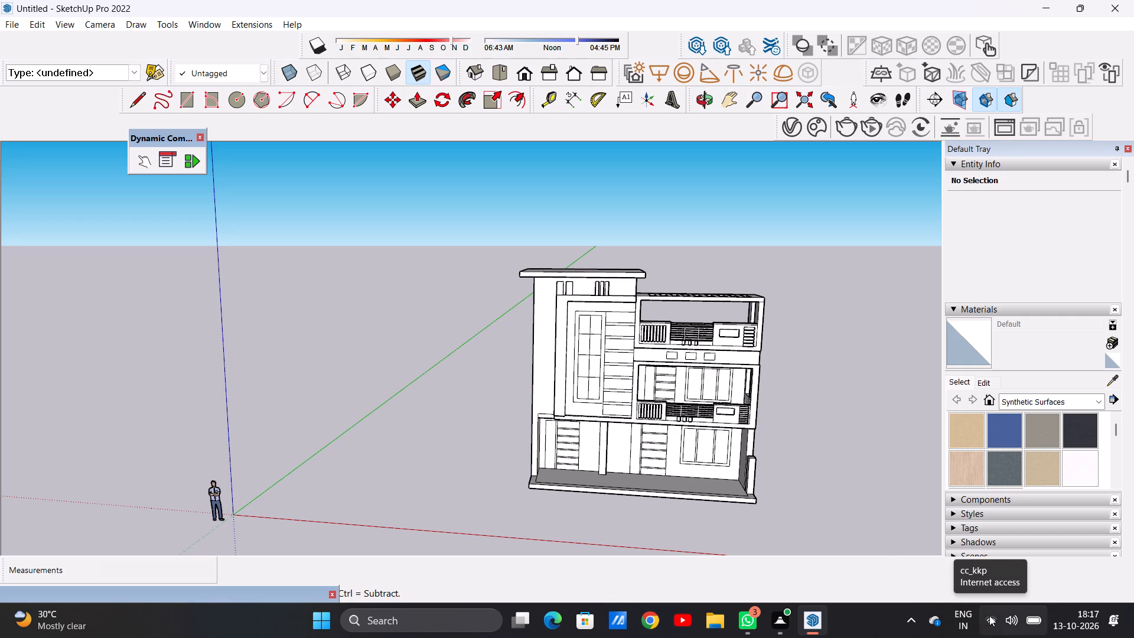
pyautogui.click(989, 619)
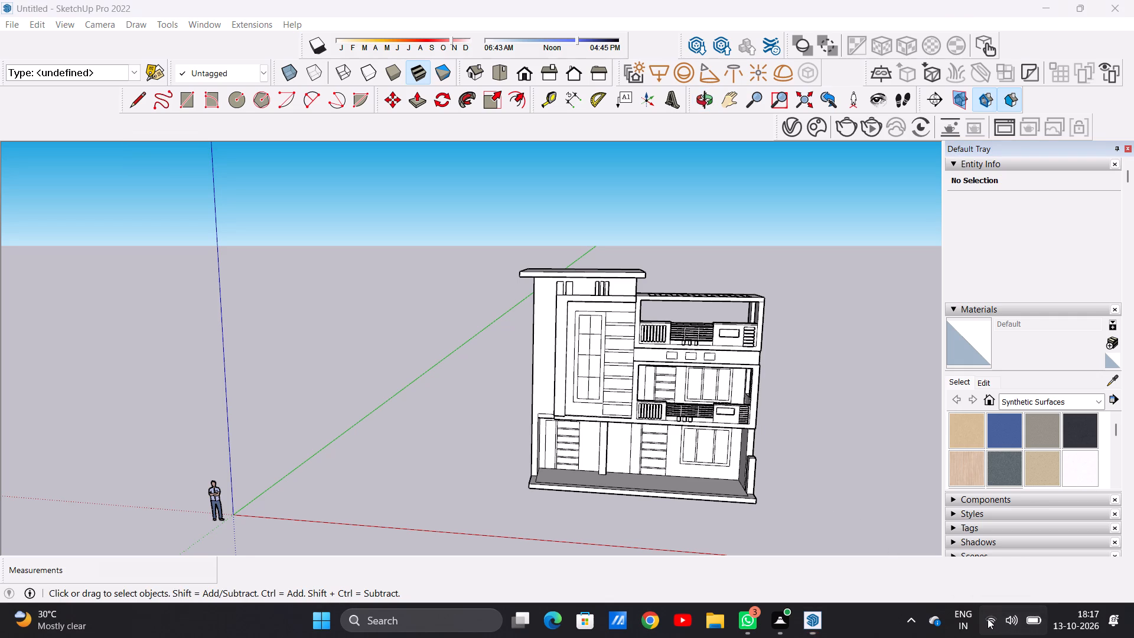
pyautogui.click(775, 445)
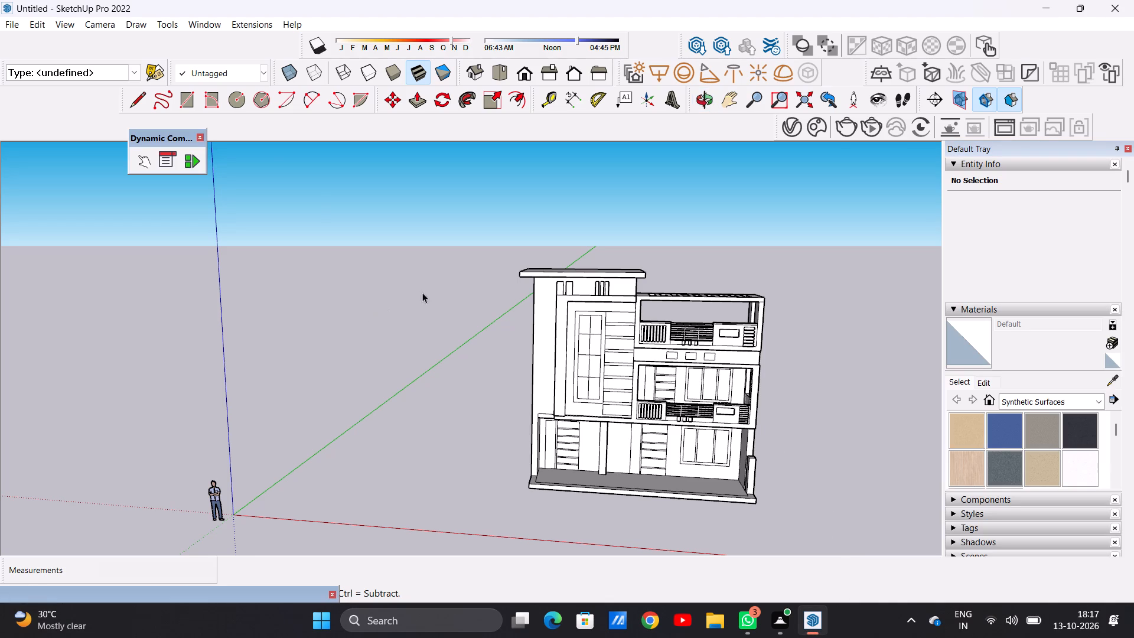
pyautogui.scroll(-3, 601, 330)
pyautogui.moveTo(673, 395); pyautogui.dragTo(672, 311, button='middle')
pyautogui.scroll(12, 644, 439)
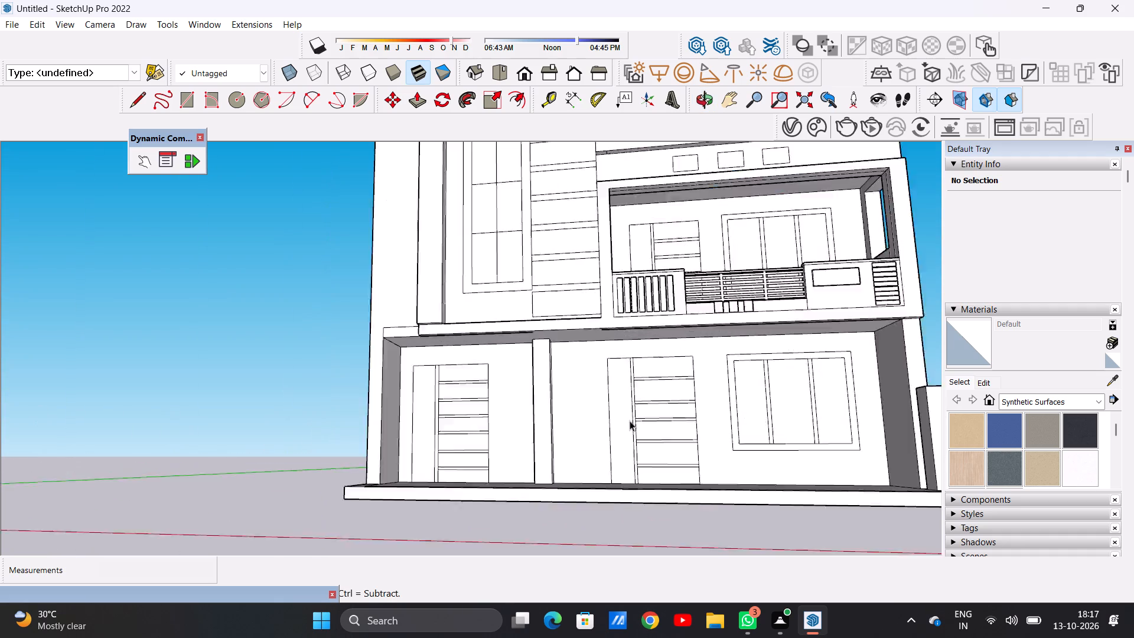
pyautogui.scroll(3, 630, 421)
pyautogui.moveTo(628, 420); pyautogui.dragTo(663, 489, button='middle')
pyautogui.scroll(-5, 514, 477)
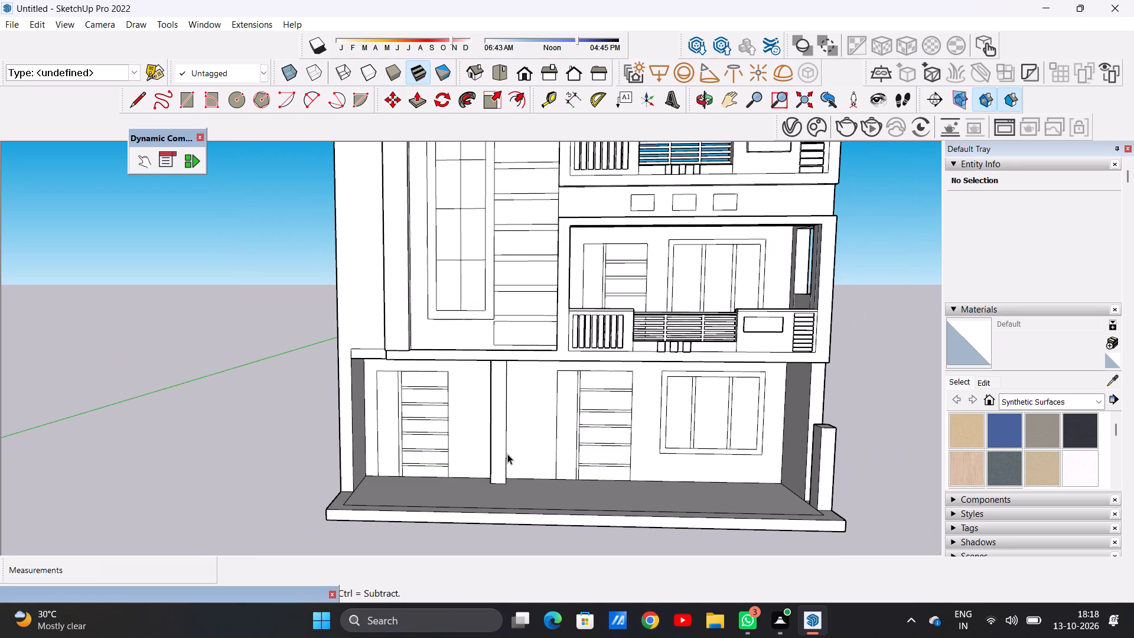
pyautogui.scroll(-9, 507, 451)
pyautogui.scroll(4, 426, 364)
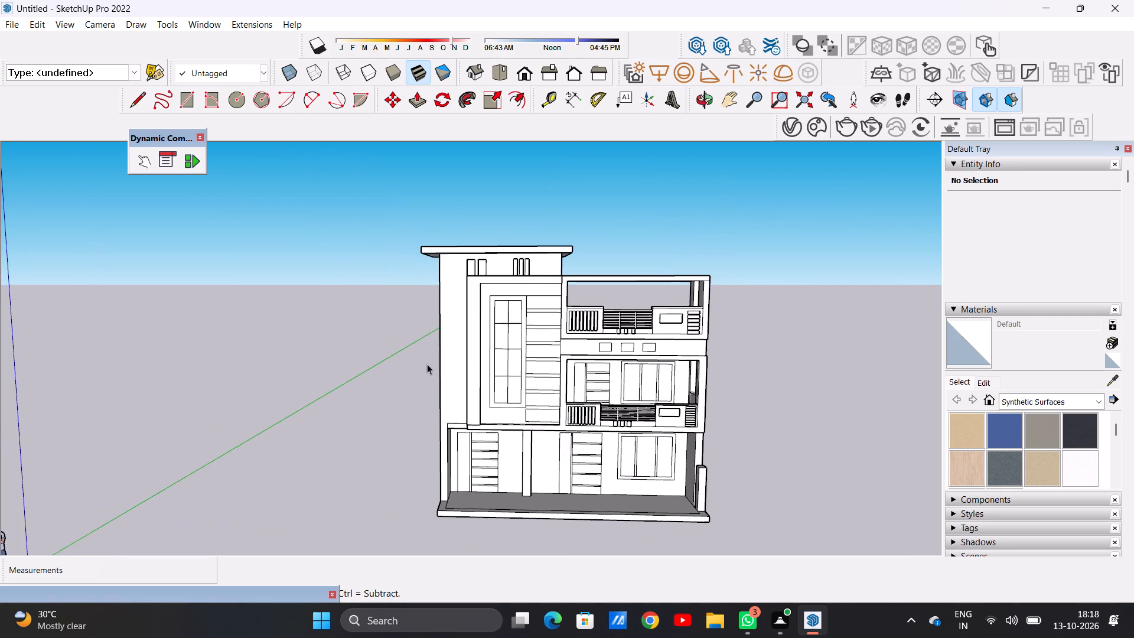
pyautogui.moveTo(487, 360); pyautogui.dragTo(499, 362, button='middle')
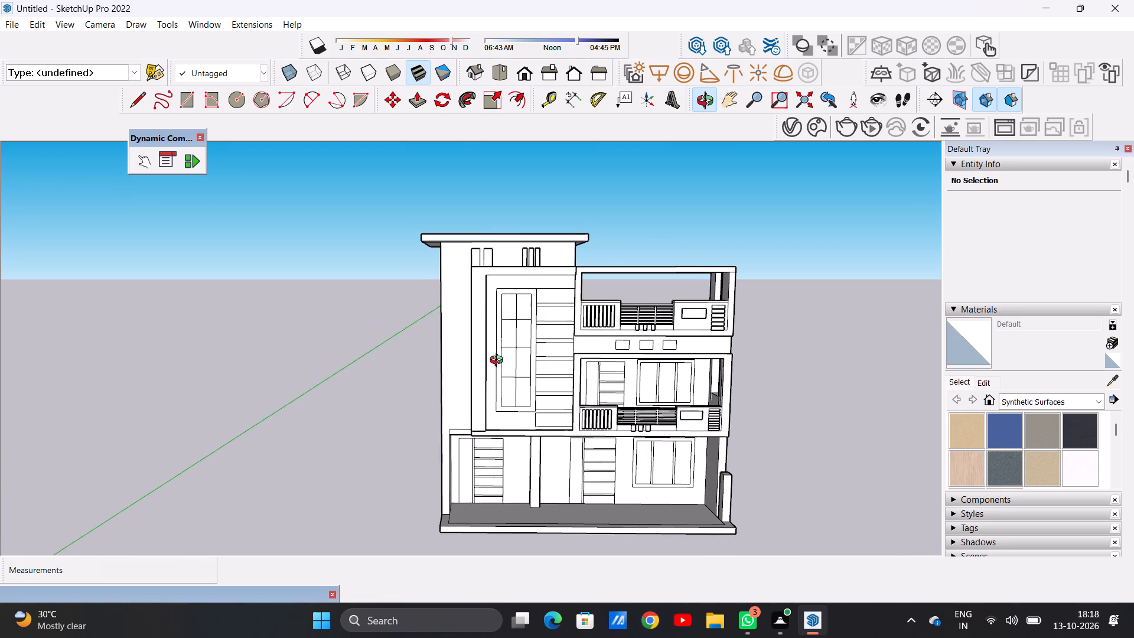
pyautogui.moveTo(499, 362); pyautogui.dragTo(498, 362, button='middle')
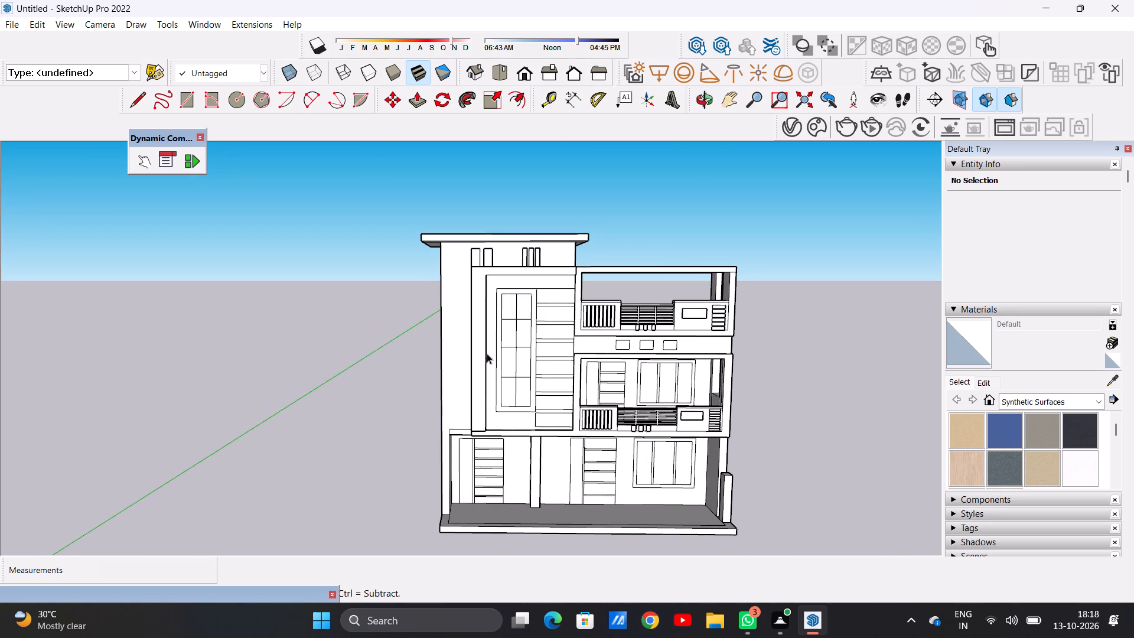
# Draw a horizontal line about 3' 8" long across the plain wall strip beside the projecting frame, near its upper end.
pyautogui.scroll(6, 455, 334)
pyautogui.moveTo(455, 333); pyautogui.dragTo(558, 380, button='middle')
pyautogui.scroll(1, 558, 380)
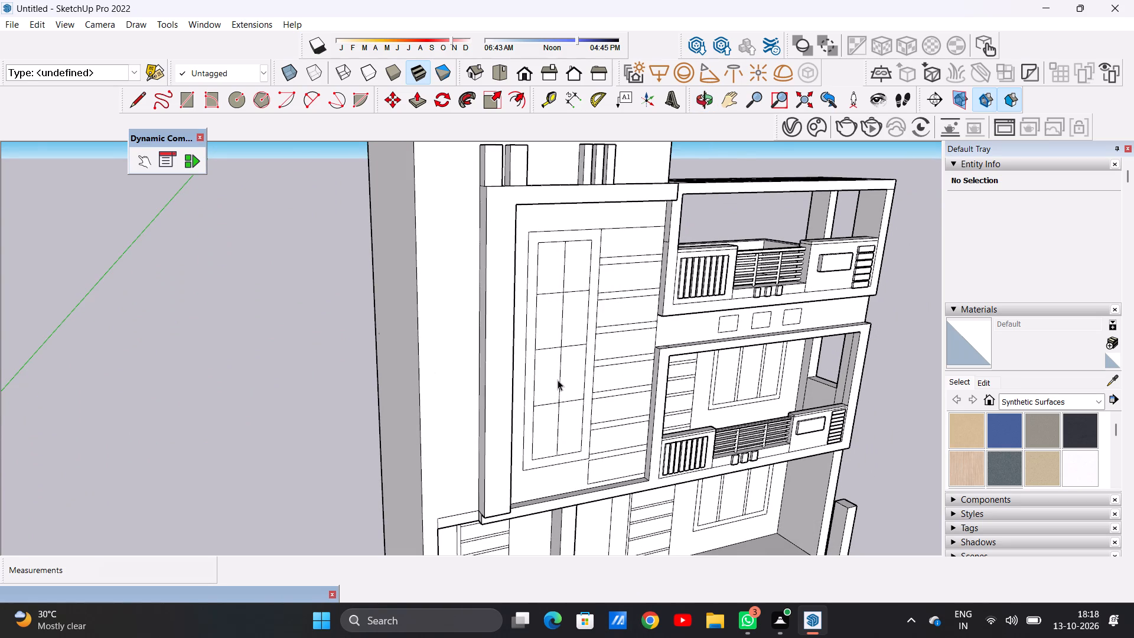
pyautogui.scroll(-2, 551, 379)
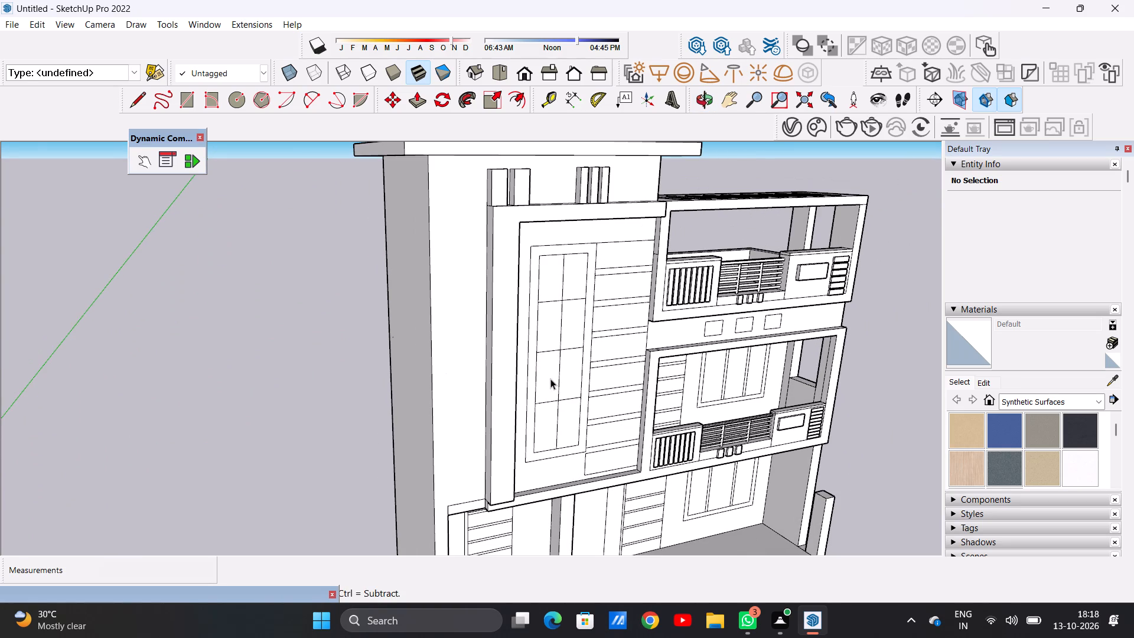
pyautogui.moveTo(550, 372); pyautogui.dragTo(523, 367, button='middle')
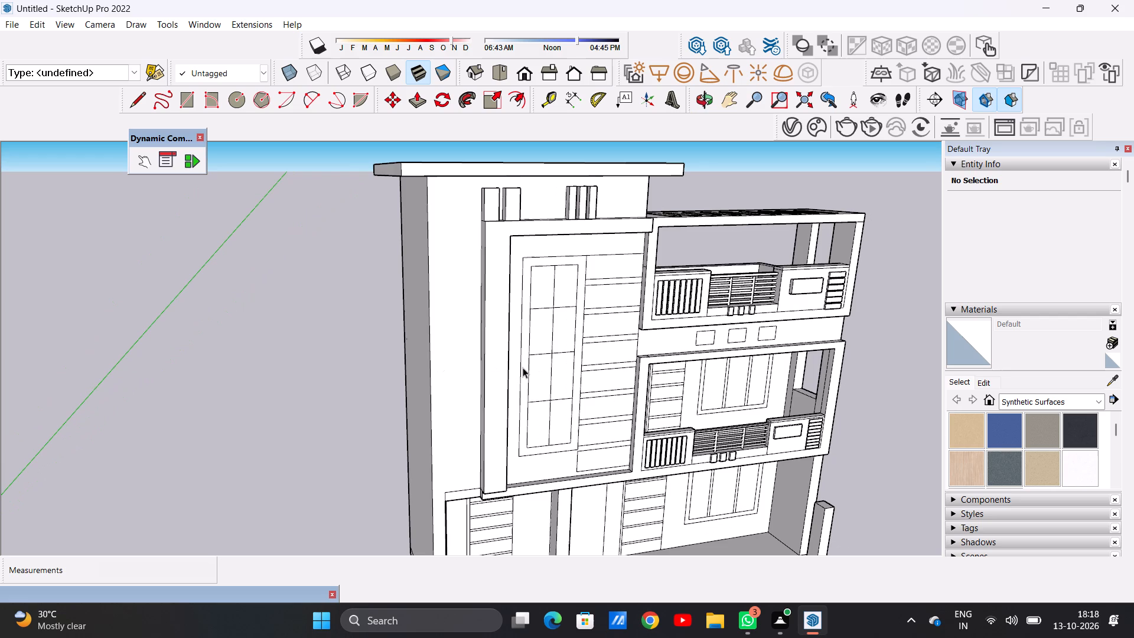
pyautogui.press('l')
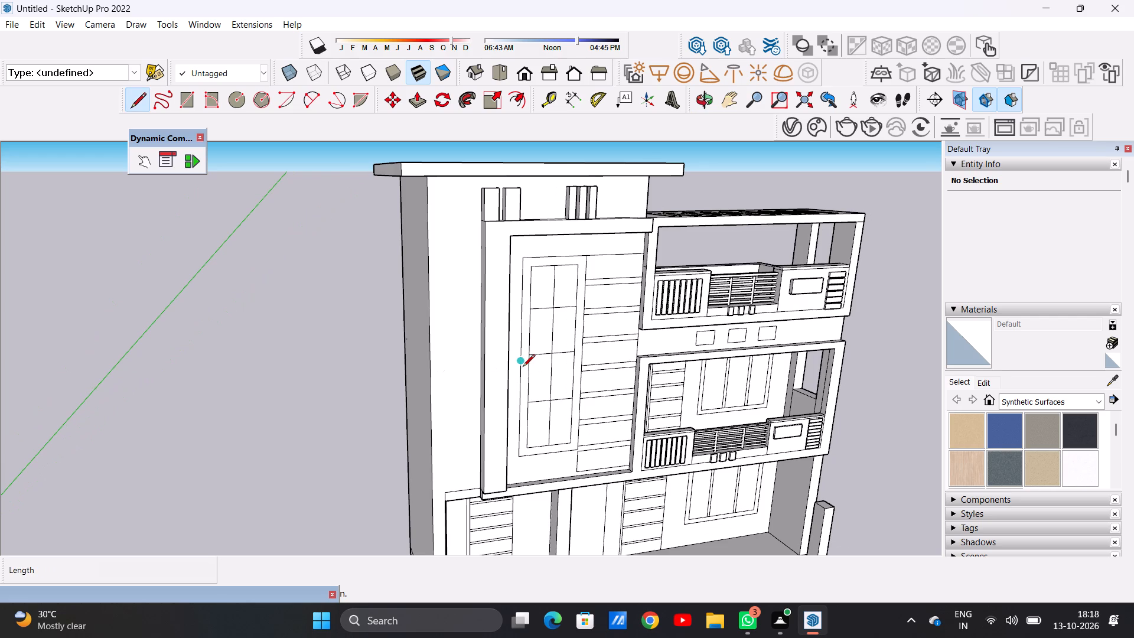
pyautogui.click(428, 267)
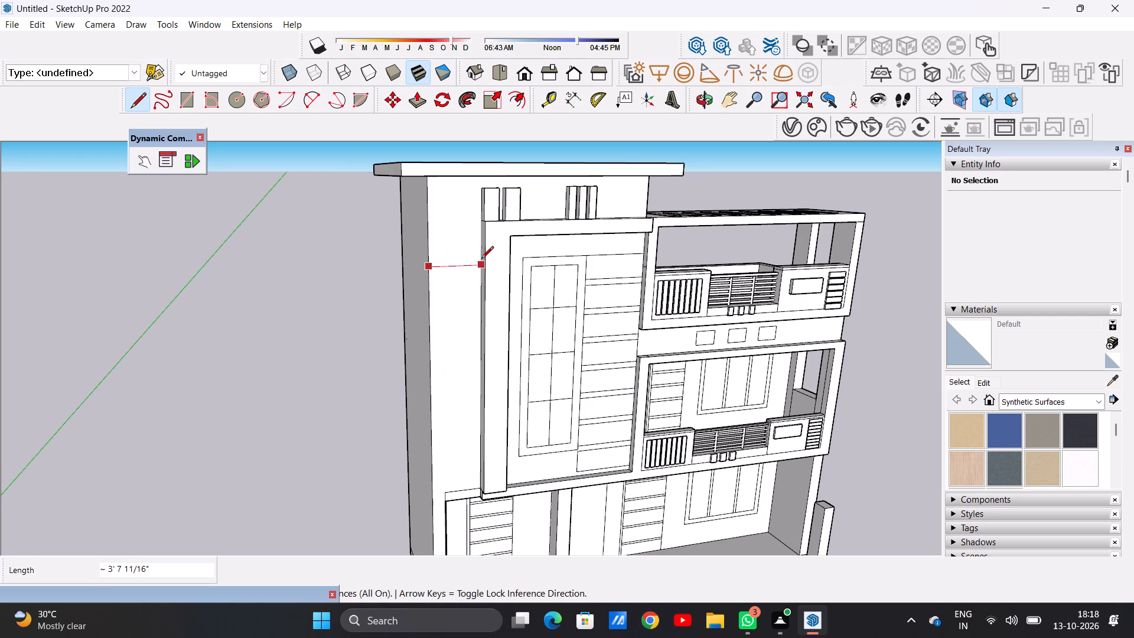
pyautogui.click(481, 262)
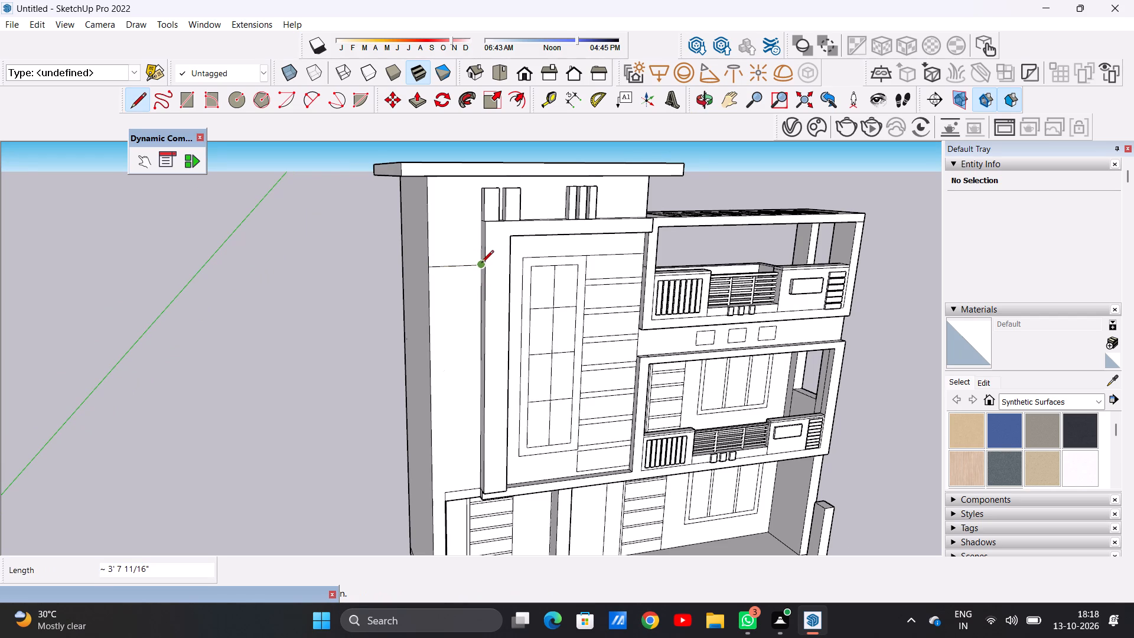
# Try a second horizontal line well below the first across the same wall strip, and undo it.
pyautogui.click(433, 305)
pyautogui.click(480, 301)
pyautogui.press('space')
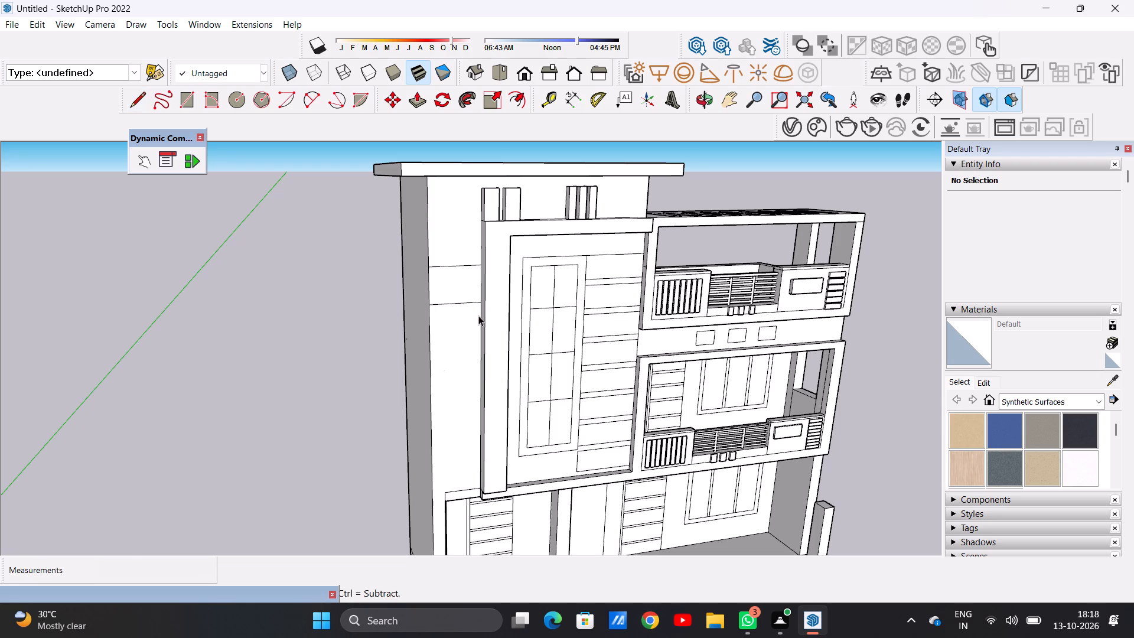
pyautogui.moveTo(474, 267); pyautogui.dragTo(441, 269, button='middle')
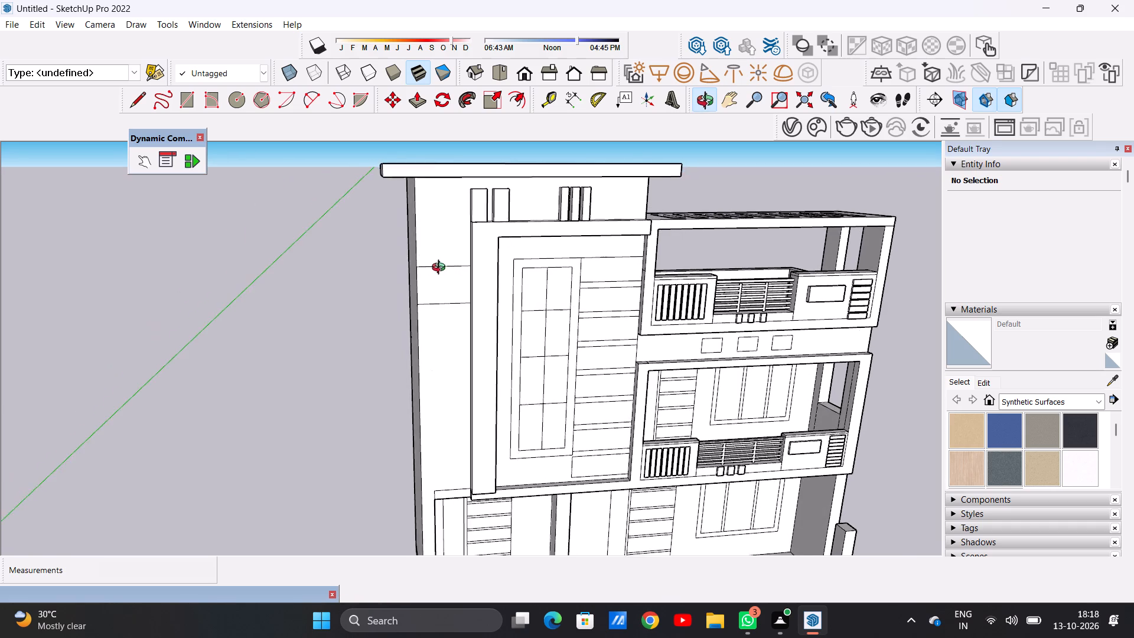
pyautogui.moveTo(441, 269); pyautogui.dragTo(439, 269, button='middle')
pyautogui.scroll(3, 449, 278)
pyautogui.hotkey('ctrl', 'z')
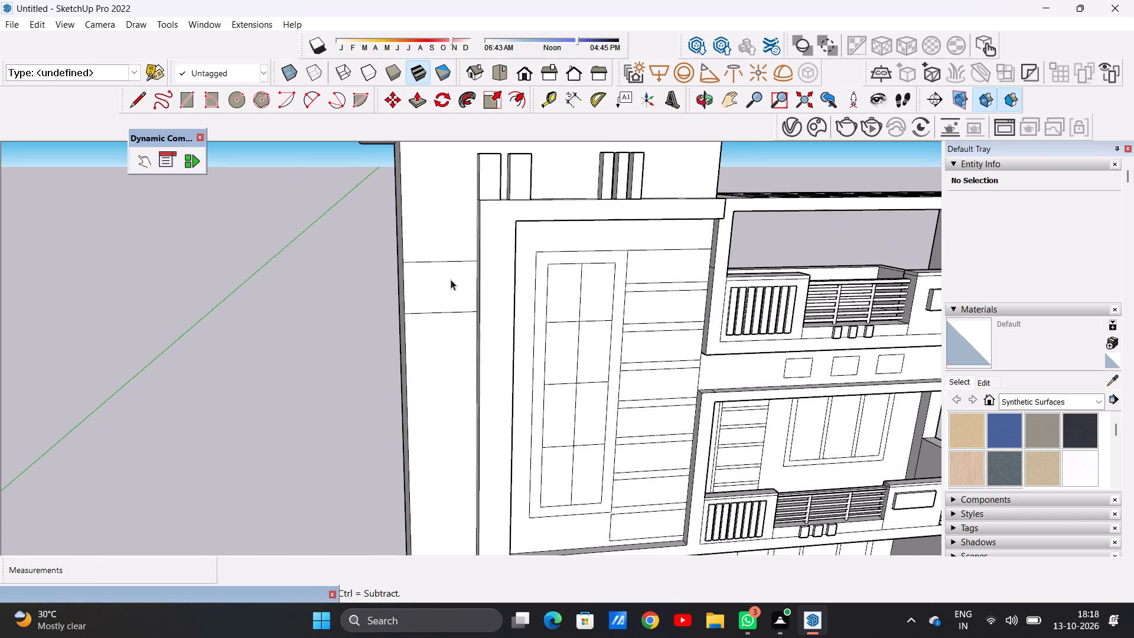
# Draw a parallel line about 3' 8" long just below the first line, forming a thin band across the wall strip.
pyautogui.press('l')
pyautogui.moveTo(447, 287); pyautogui.dragTo(526, 294, button='middle')
pyautogui.scroll(4, 445, 293)
pyautogui.scroll(-1, 423, 295)
pyautogui.scroll(1, 423, 295)
pyautogui.scroll(-1, 423, 295)
pyautogui.scroll(9, 423, 295)
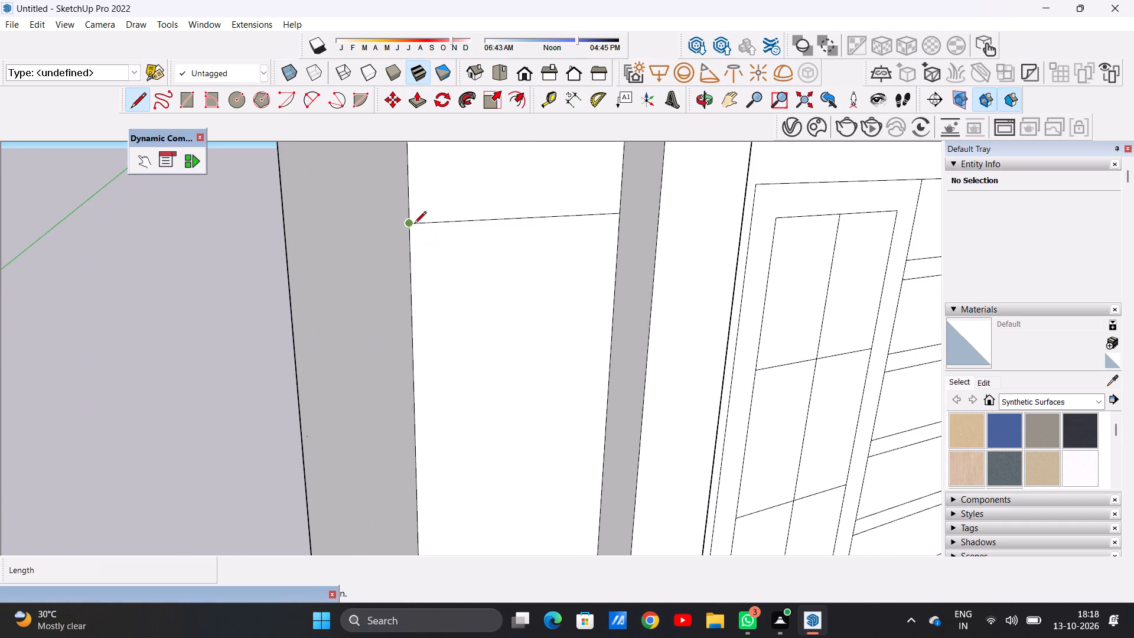
pyautogui.click(410, 240)
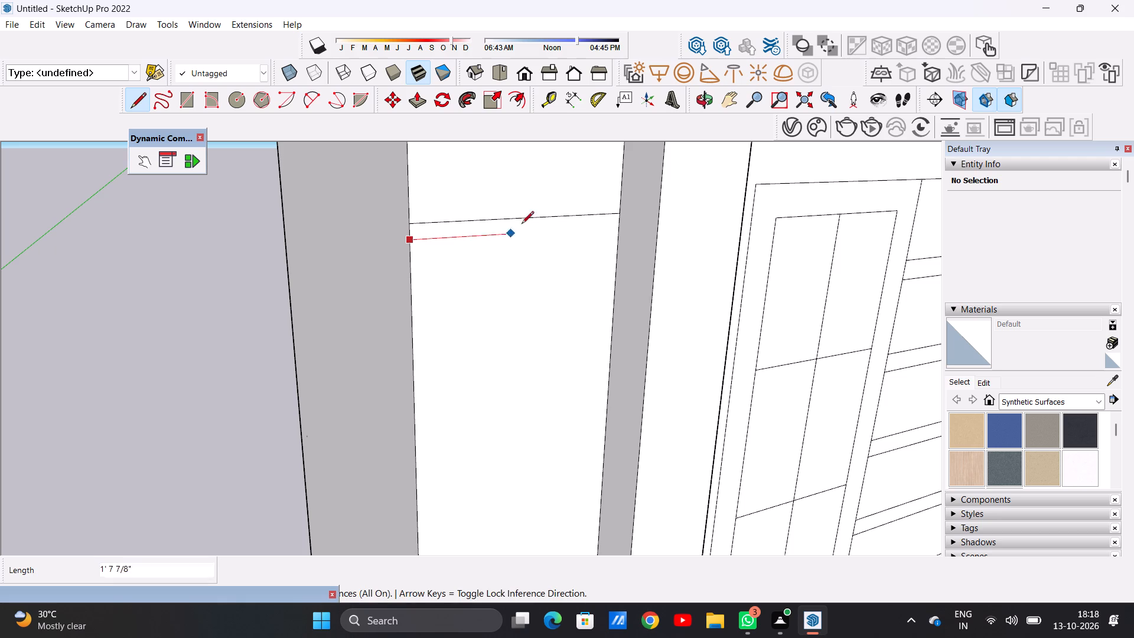
pyautogui.click(613, 231)
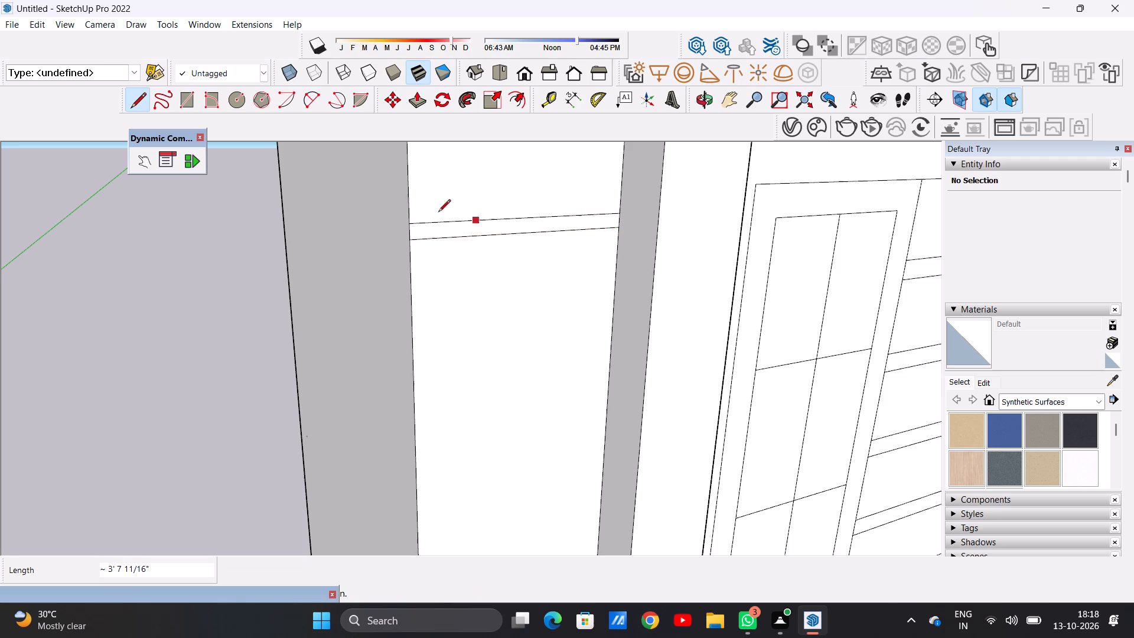
# Draw another horizontal line about 3' 8" long across the wall strip, a larger gap below the thin band.
pyautogui.scroll(-10, 400, 198)
pyautogui.scroll(-1, 452, 308)
pyautogui.scroll(4, 452, 308)
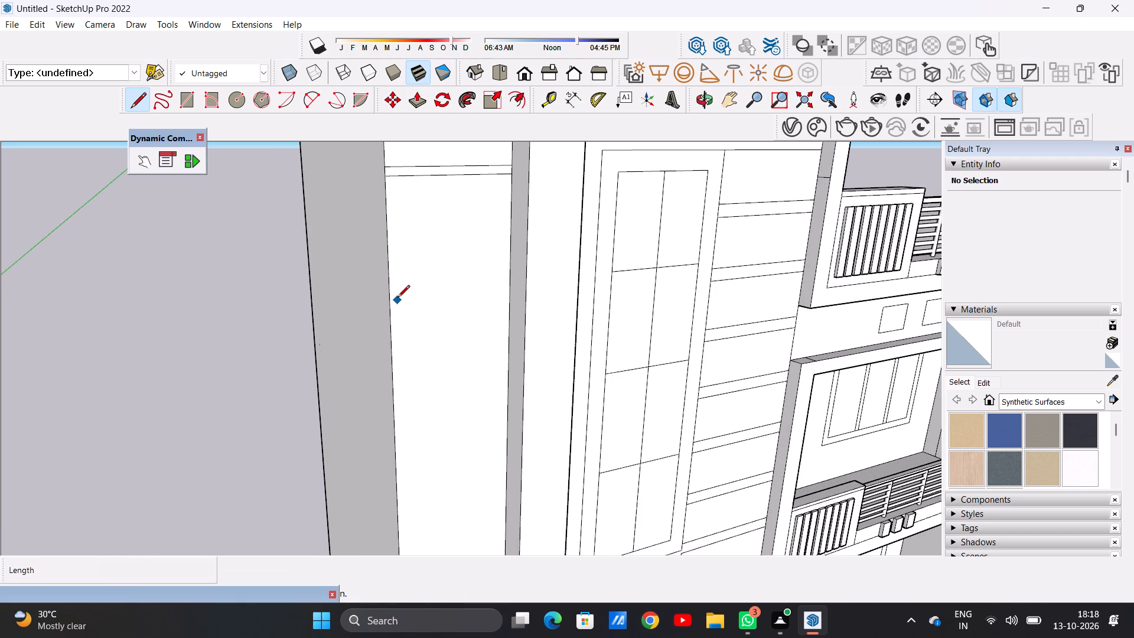
pyautogui.scroll(-2, 500, 287)
pyautogui.moveTo(489, 288); pyautogui.dragTo(433, 287, button='middle')
pyautogui.scroll(-11, 431, 290)
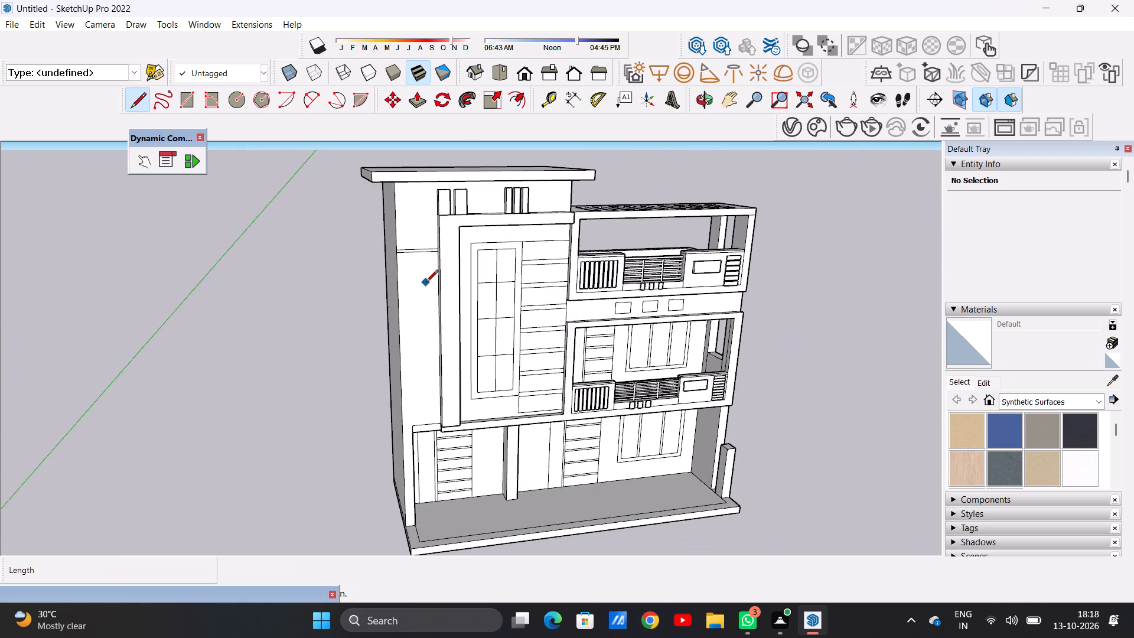
pyautogui.scroll(6, 426, 277)
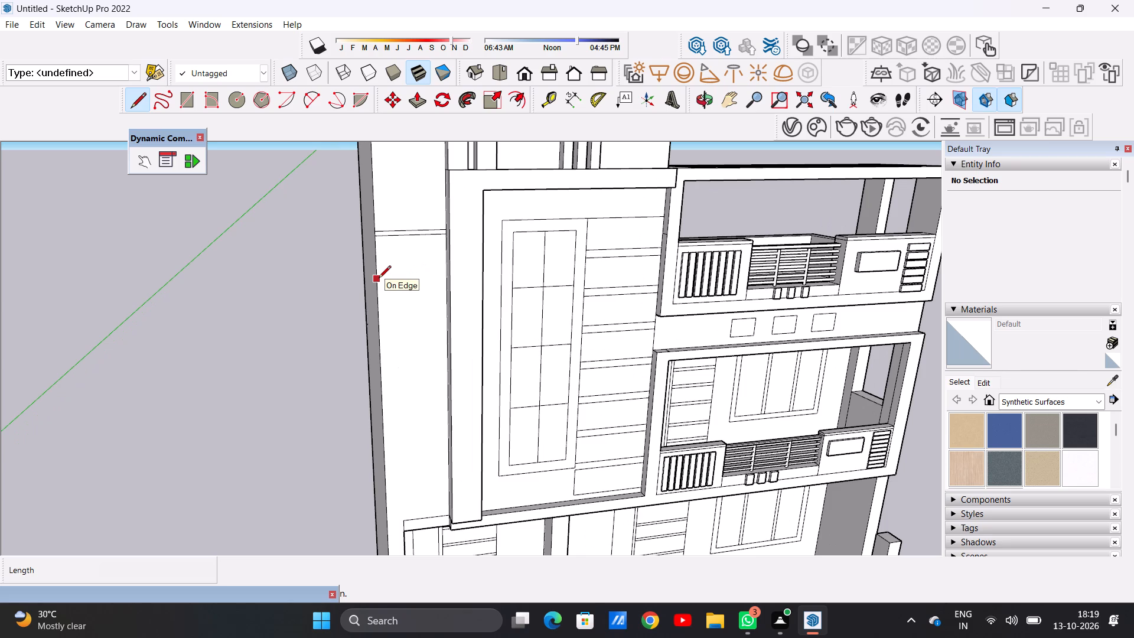
pyautogui.click(381, 277)
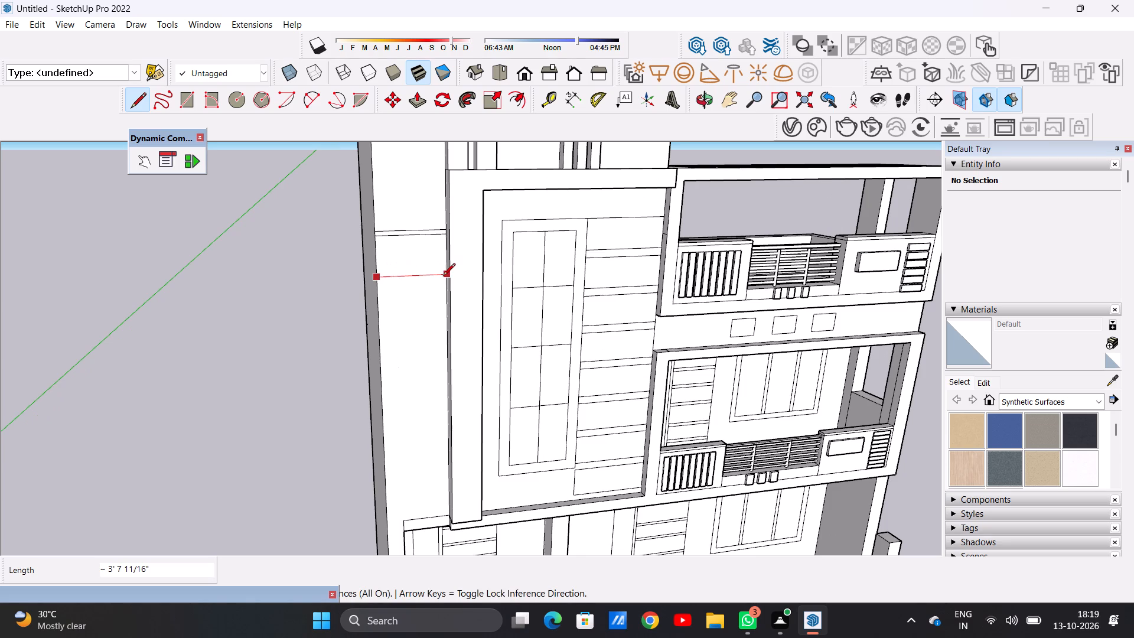
pyautogui.click(443, 277)
pyautogui.scroll(4, 385, 298)
pyautogui.scroll(-1, 385, 299)
pyautogui.scroll(5, 385, 299)
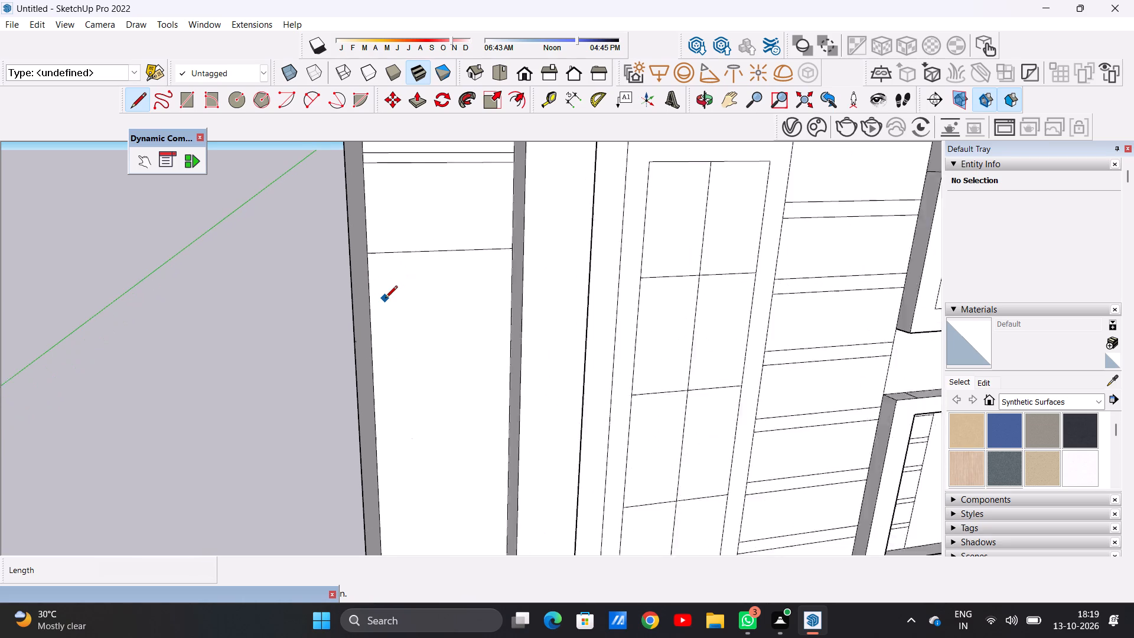
# Draw a parallel line about 3' 8" long just below the lowest line, forming a second thin band across the wall strip.
pyautogui.scroll(1, 385, 299)
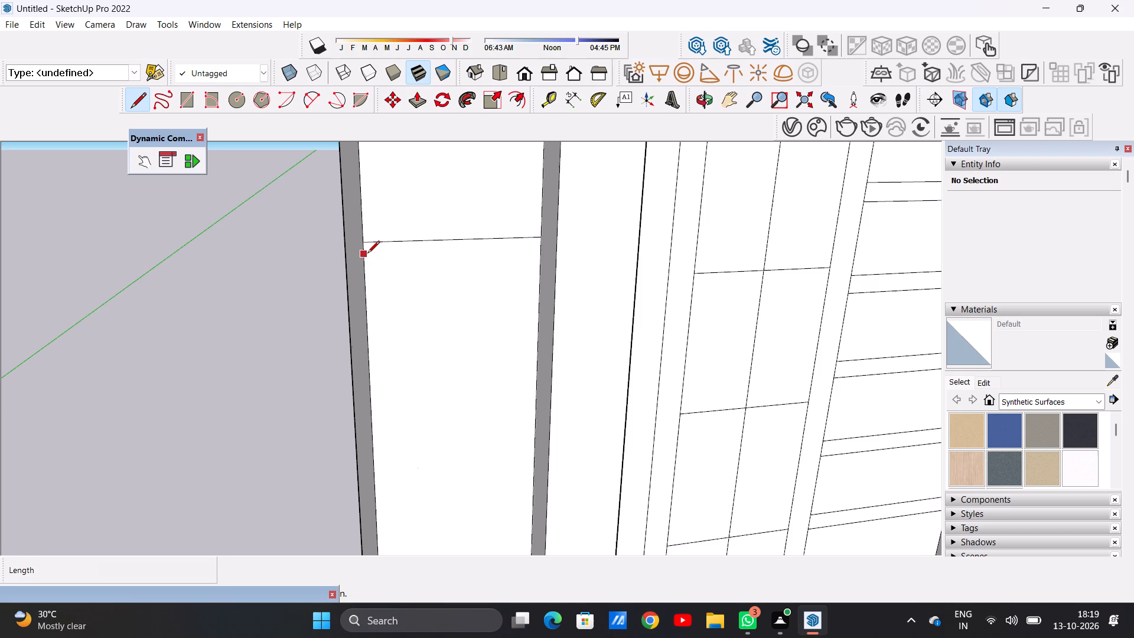
pyautogui.click(367, 255)
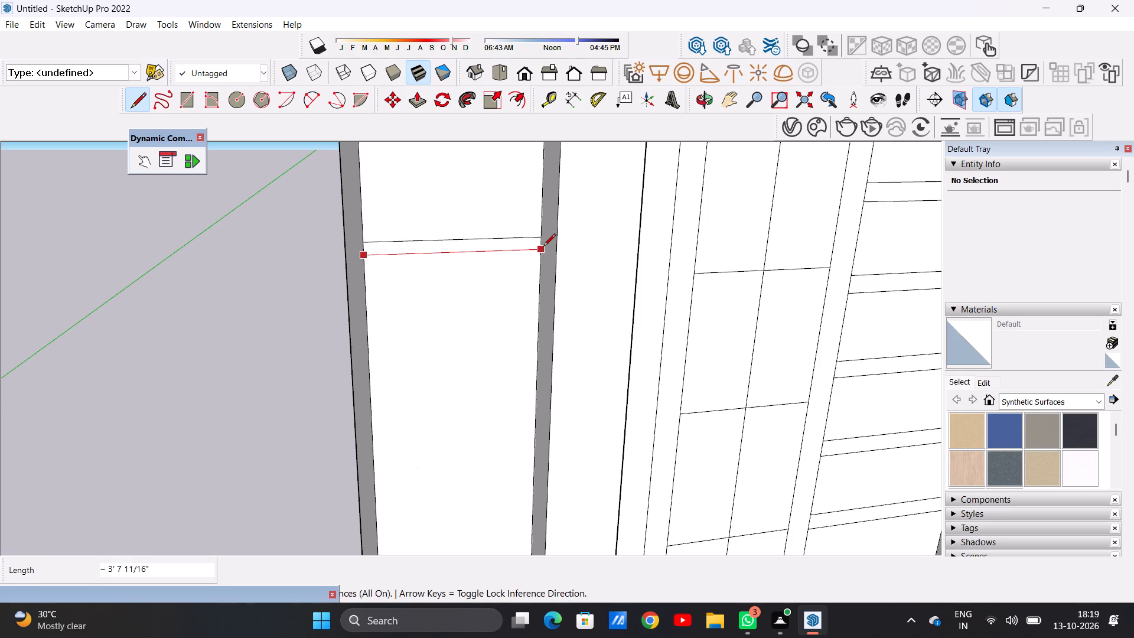
pyautogui.click(543, 247)
pyautogui.press('space')
pyautogui.scroll(-10, 480, 345)
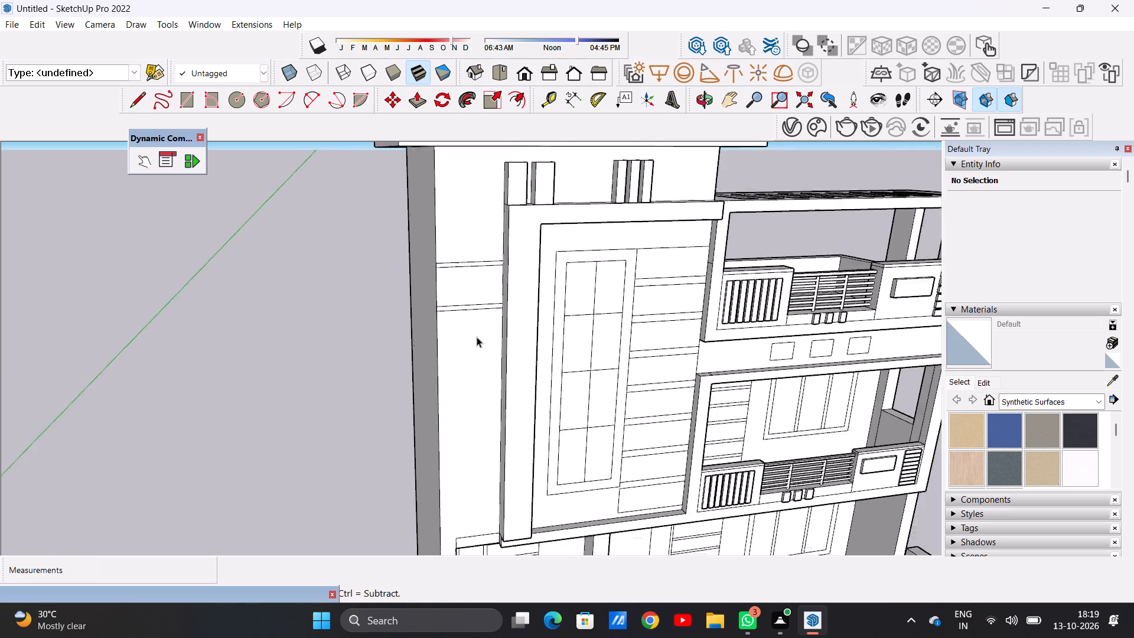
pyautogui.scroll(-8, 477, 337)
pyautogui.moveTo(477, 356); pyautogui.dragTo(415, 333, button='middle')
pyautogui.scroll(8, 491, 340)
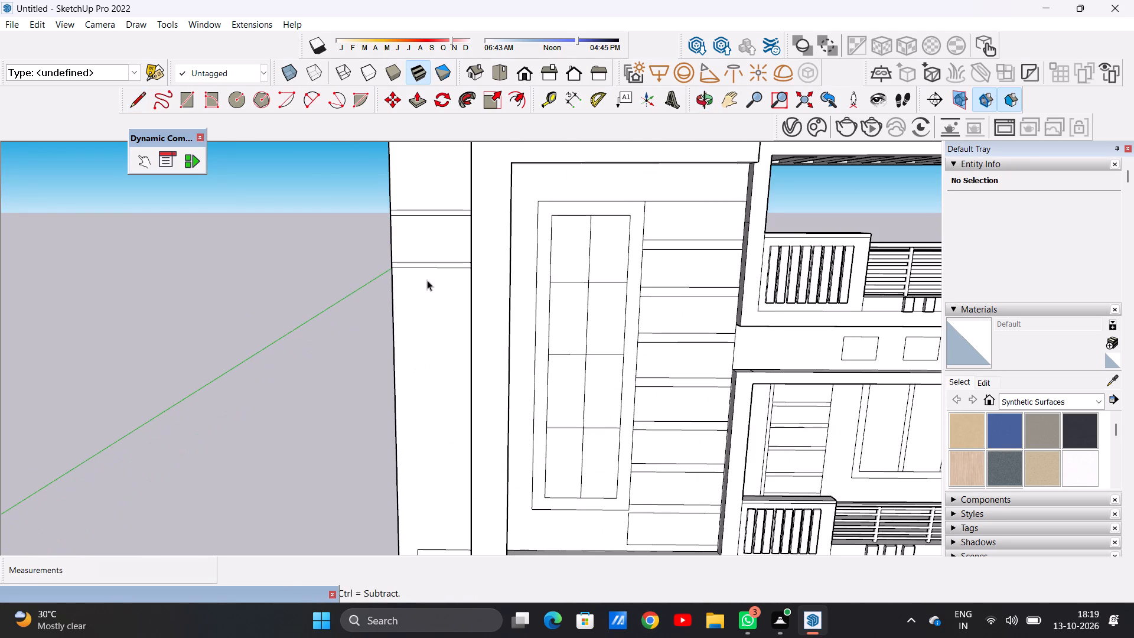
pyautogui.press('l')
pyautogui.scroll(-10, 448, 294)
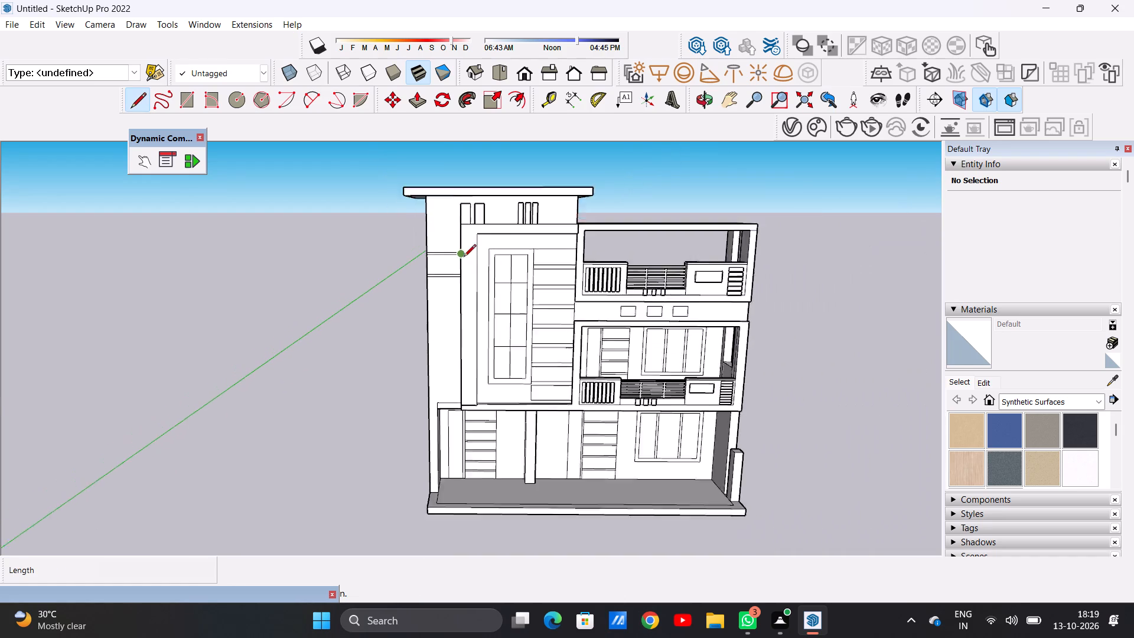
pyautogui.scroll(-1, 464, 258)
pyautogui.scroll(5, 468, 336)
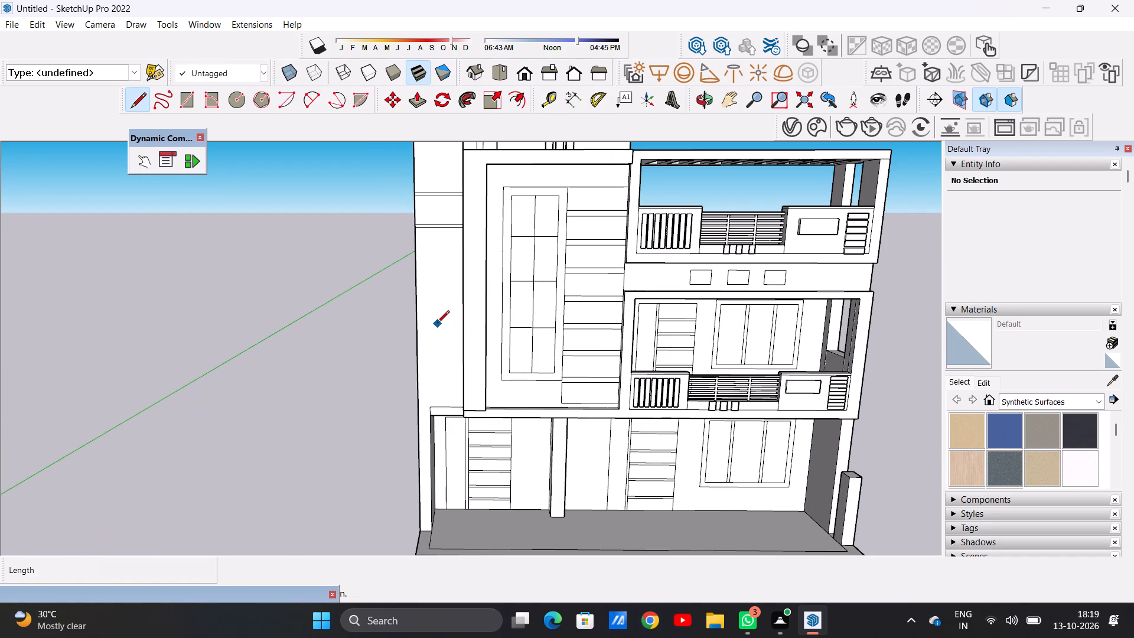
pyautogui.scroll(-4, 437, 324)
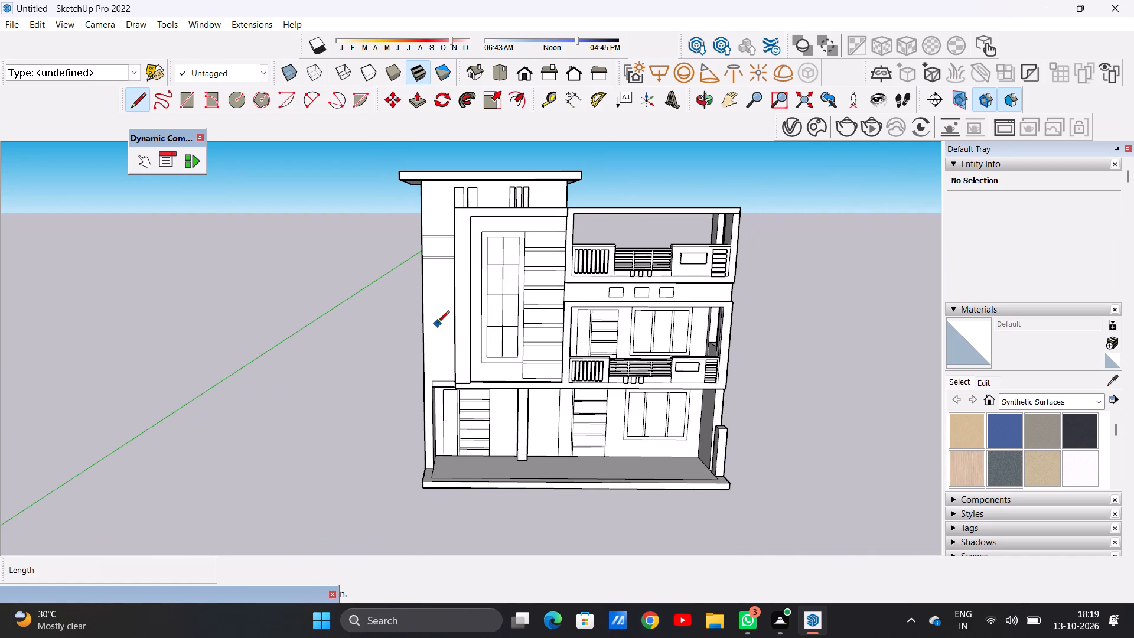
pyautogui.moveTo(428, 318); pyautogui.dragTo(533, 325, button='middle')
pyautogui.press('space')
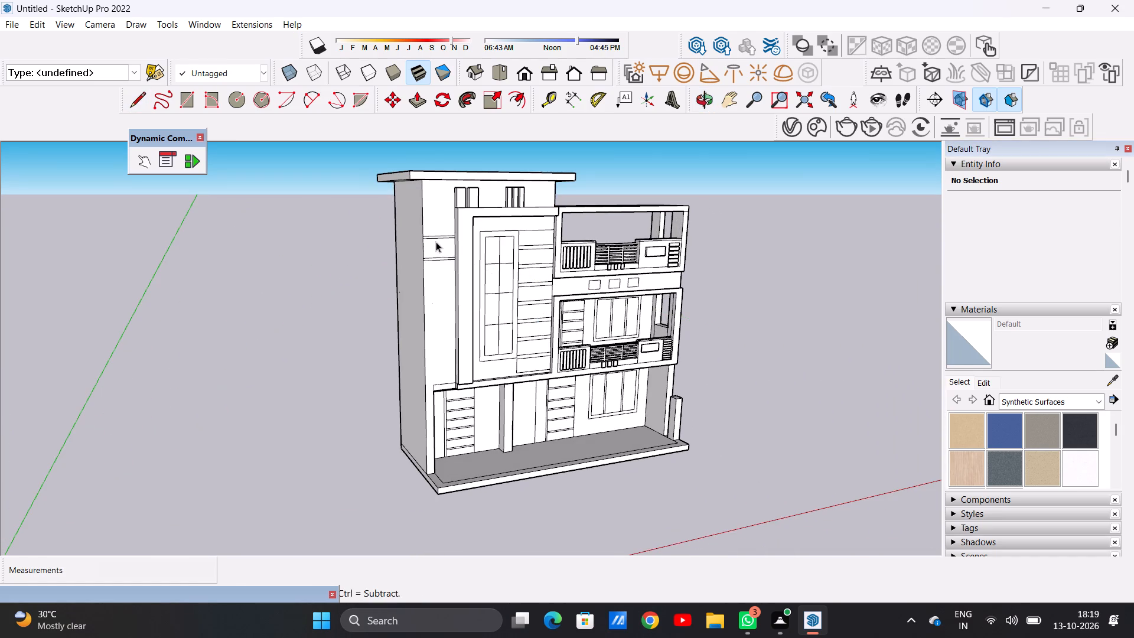
# Move the upper thin band about 1' 4" up the wall strip beside the projecting frame.
pyautogui.moveTo(436, 242); pyautogui.dragTo(458, 233, button='middle')
pyautogui.scroll(3, 458, 233)
pyautogui.scroll(-1, 458, 233)
pyautogui.scroll(2, 458, 233)
pyautogui.scroll(-1, 441, 233)
pyautogui.scroll(3, 438, 235)
pyautogui.scroll(-1, 438, 235)
pyautogui.scroll(9, 438, 235)
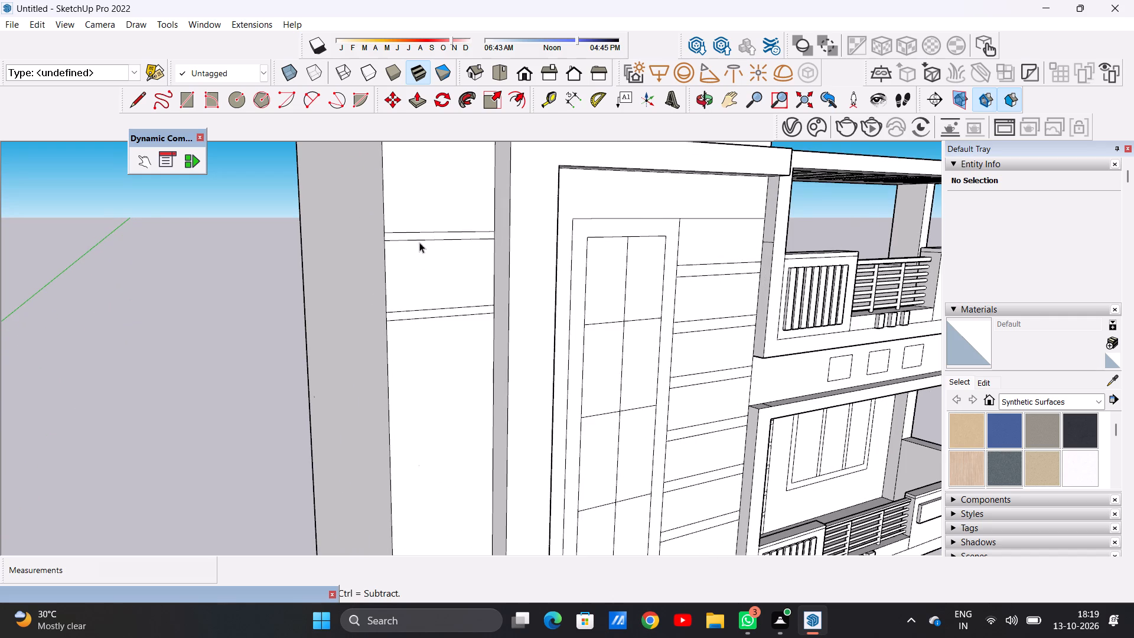
pyautogui.scroll(-8, 503, 287)
pyautogui.scroll(11, 462, 293)
pyautogui.scroll(6, 520, 275)
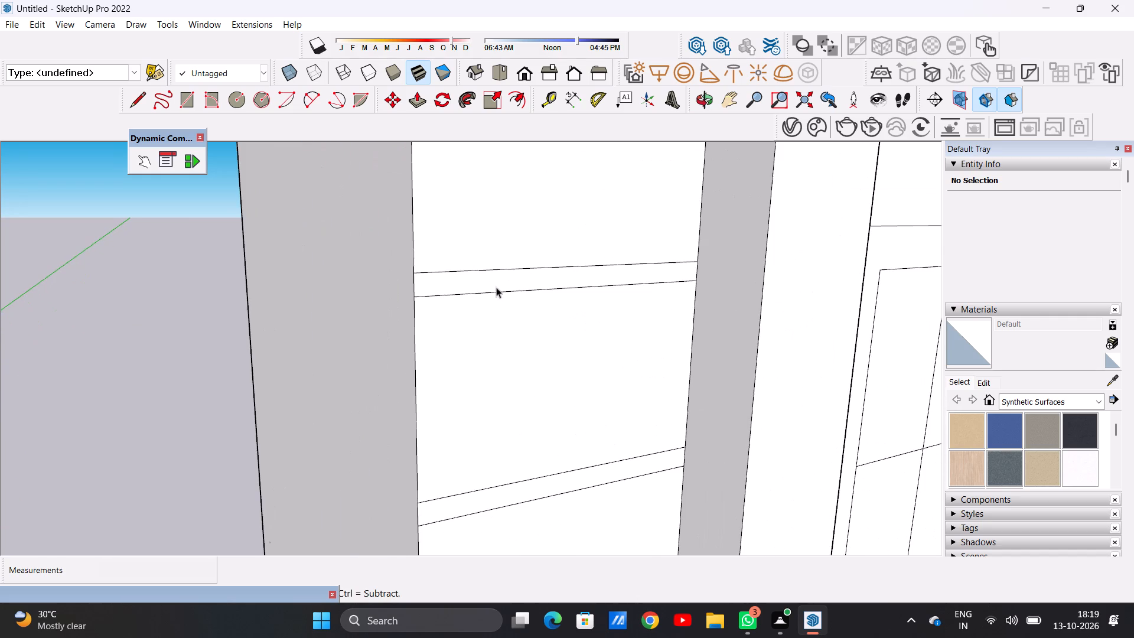
pyautogui.doubleClick(457, 286)
pyautogui.press('m')
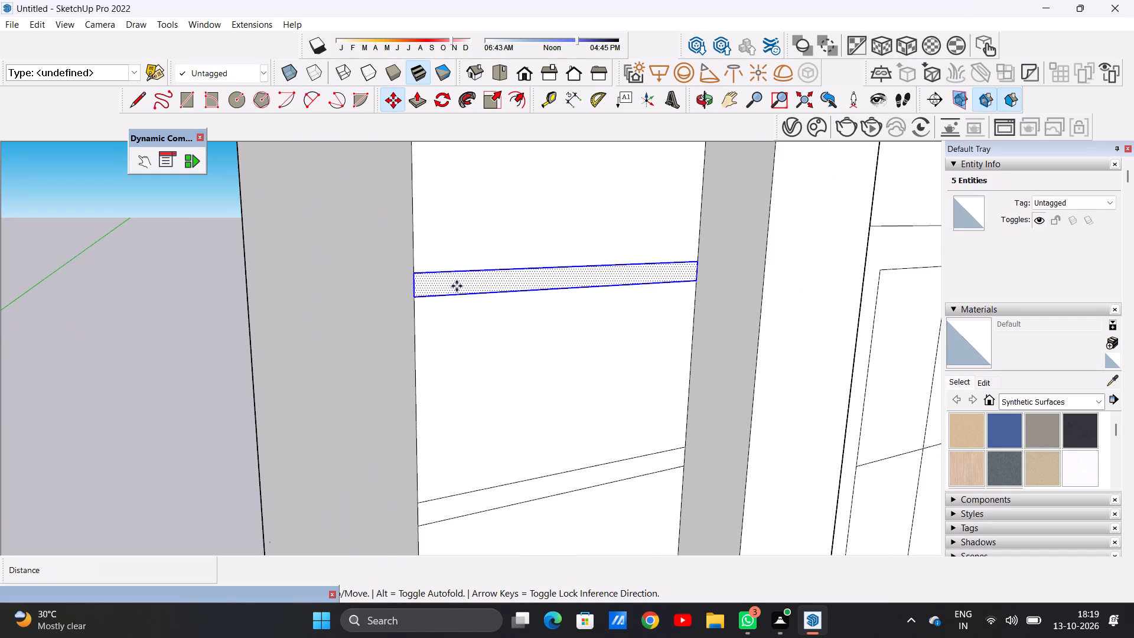
pyautogui.click(413, 302)
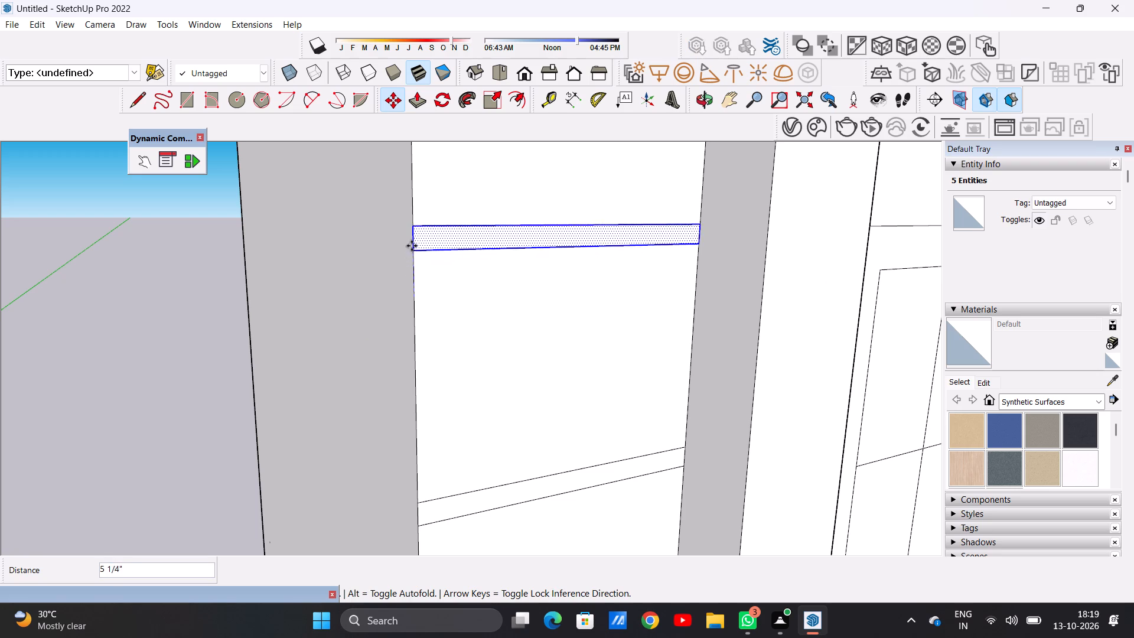
pyautogui.scroll(-16, 412, 246)
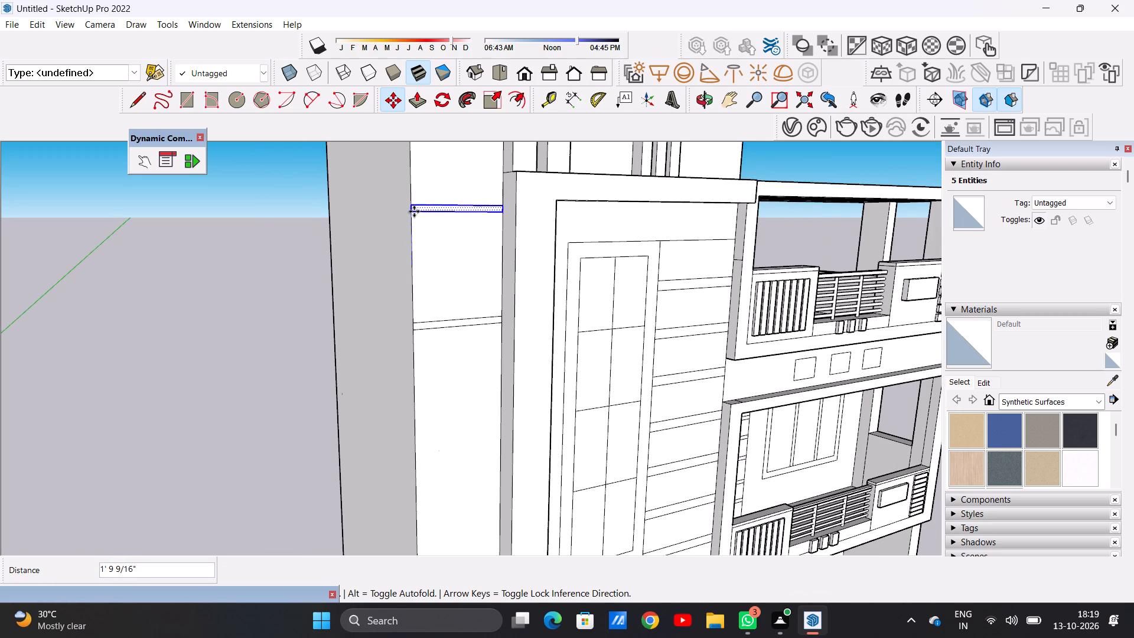
pyautogui.click(414, 225)
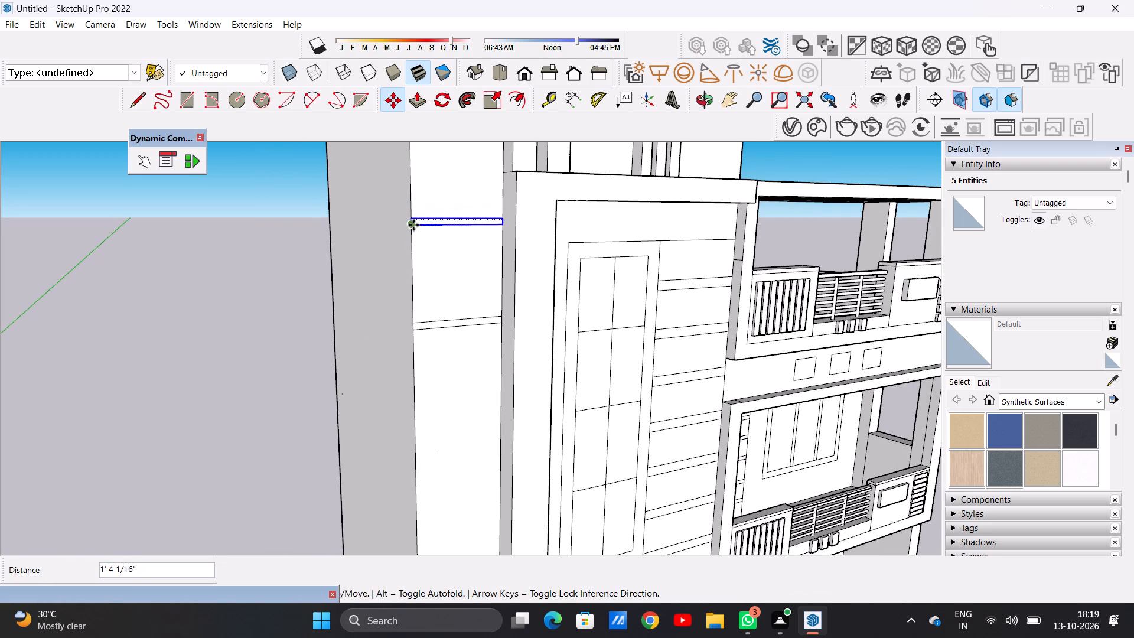
pyautogui.press('space')
pyautogui.click(361, 289)
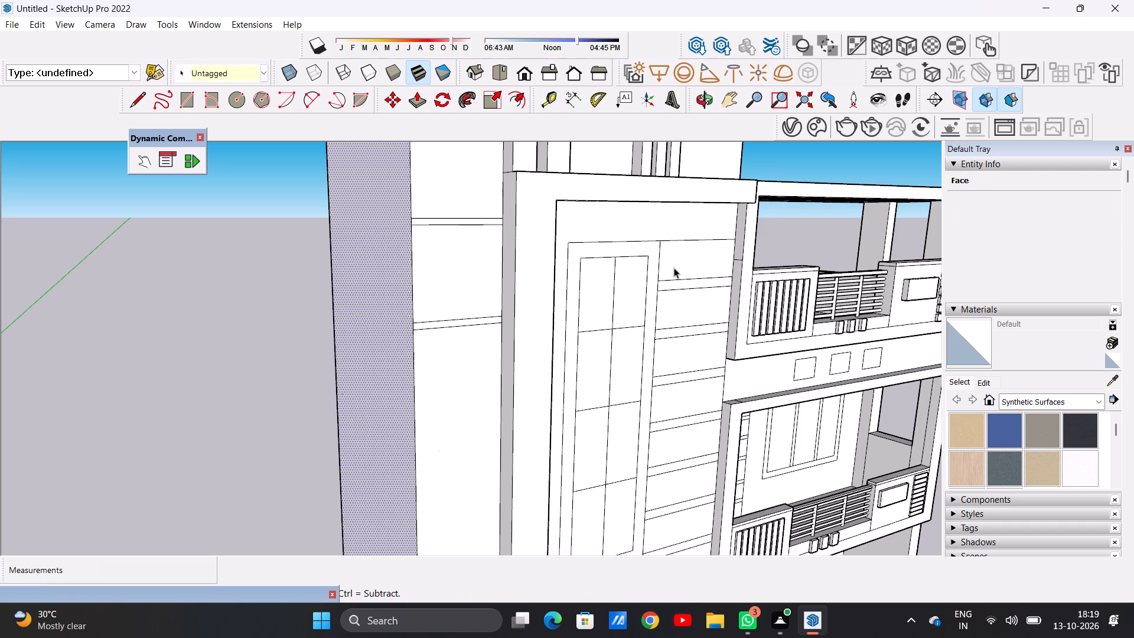
pyautogui.click(210, 350)
# Move the second thin band about 1' 3" up the wall strip, closer to the upper band.
pyautogui.scroll(12, 416, 342)
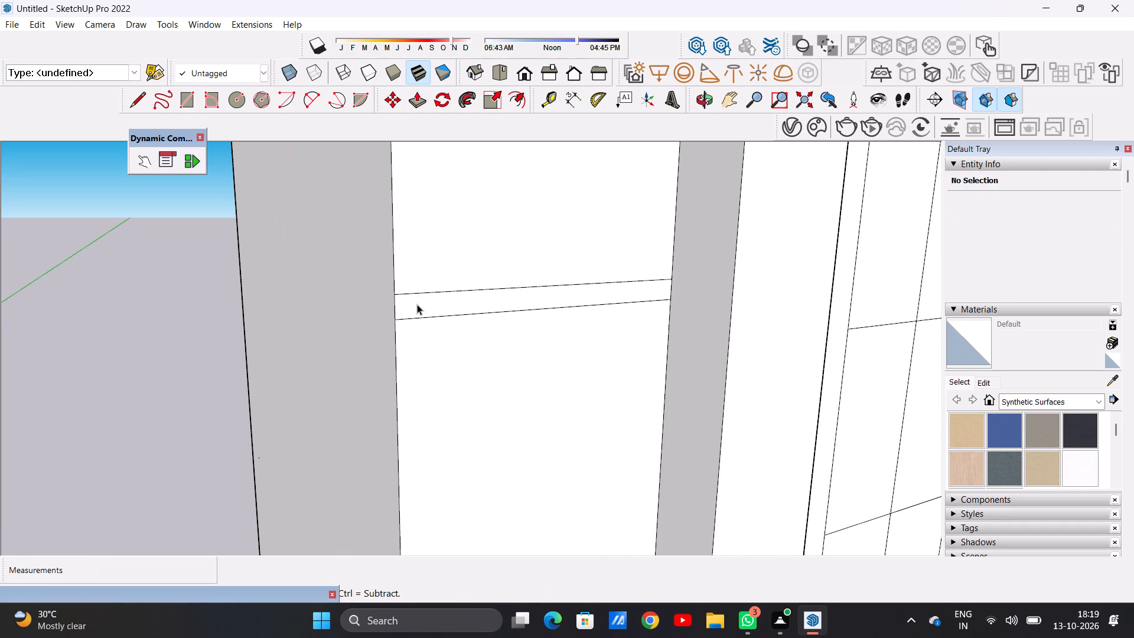
pyautogui.doubleClick(417, 304)
pyautogui.press('m')
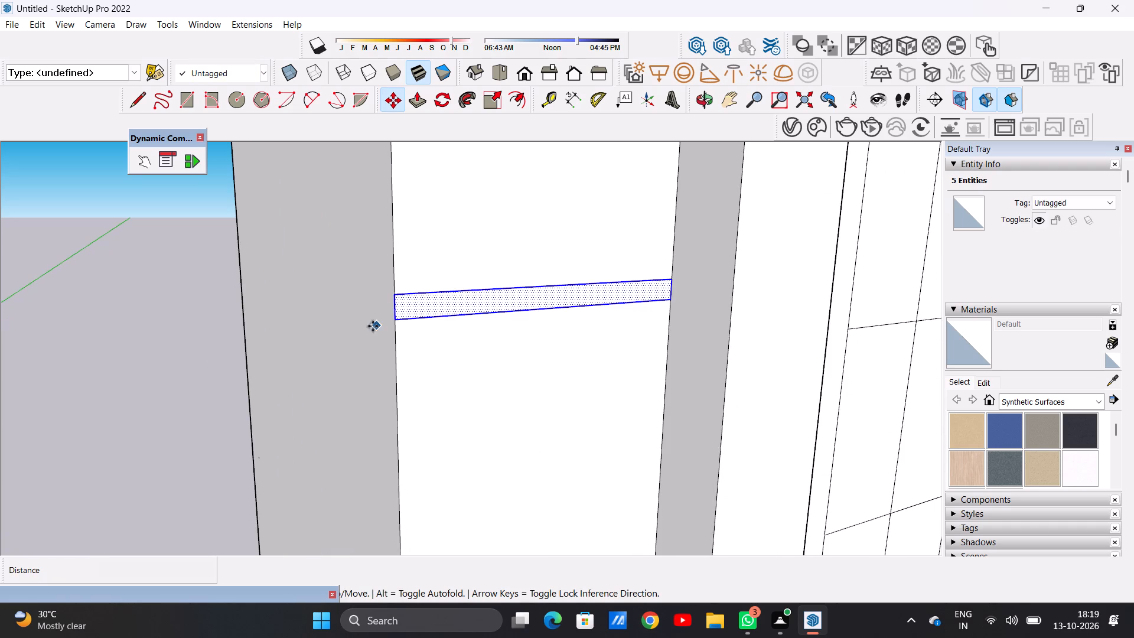
pyautogui.click(396, 325)
pyautogui.scroll(-15, 396, 297)
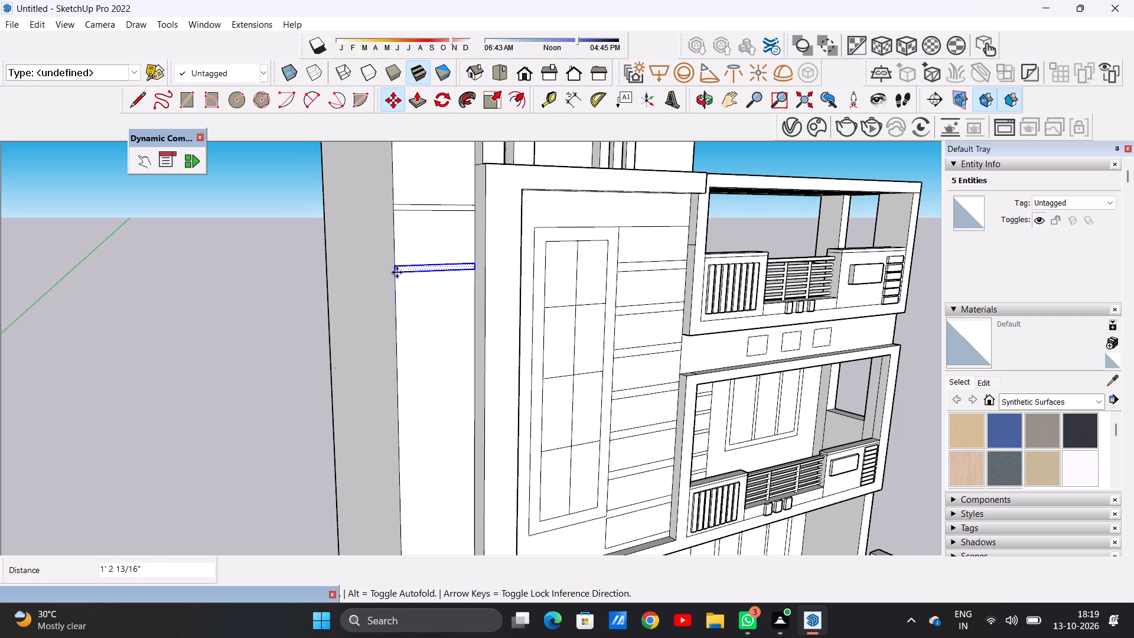
pyautogui.click(397, 272)
pyautogui.press('space')
pyautogui.click(236, 282)
pyautogui.scroll(-6, 588, 365)
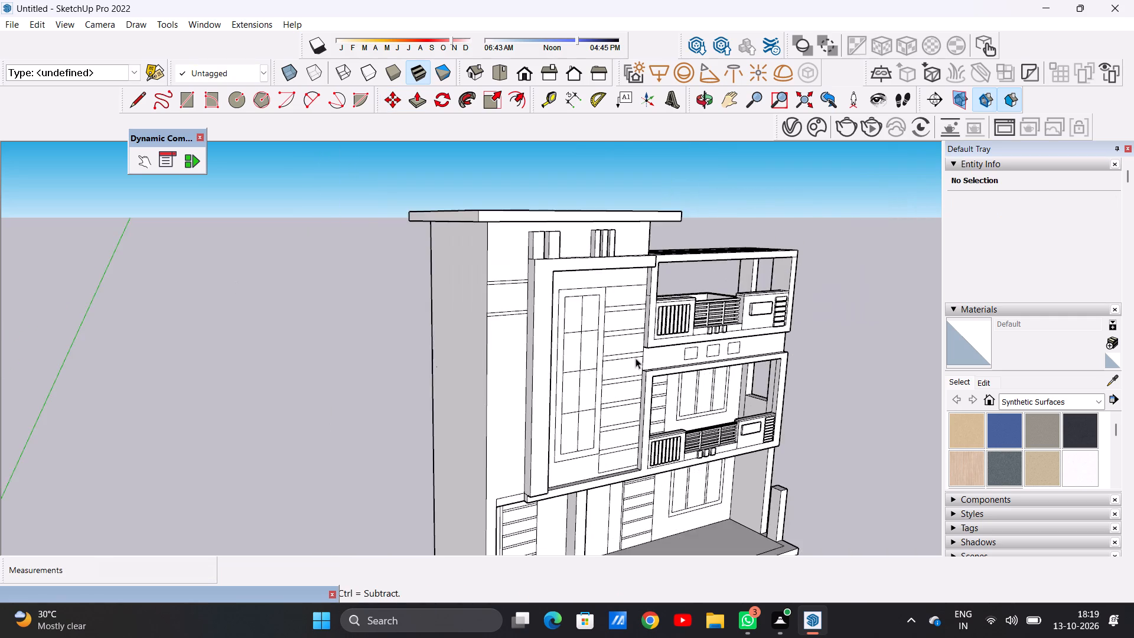
# Draw two closely spaced lines about 3' 8" long across the wall strip near the projecting frame's lower end, forming a thin band.
pyautogui.moveTo(629, 363); pyautogui.dragTo(562, 341, button='middle')
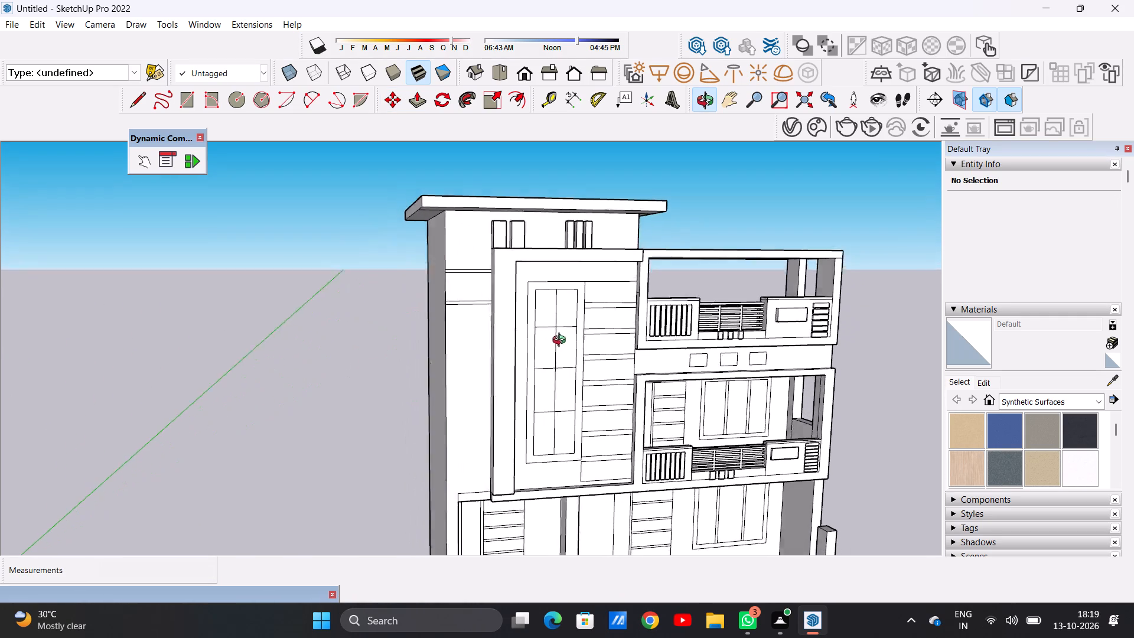
pyautogui.moveTo(562, 341); pyautogui.dragTo(566, 341, button='middle')
pyautogui.scroll(2, 452, 406)
pyautogui.press('l')
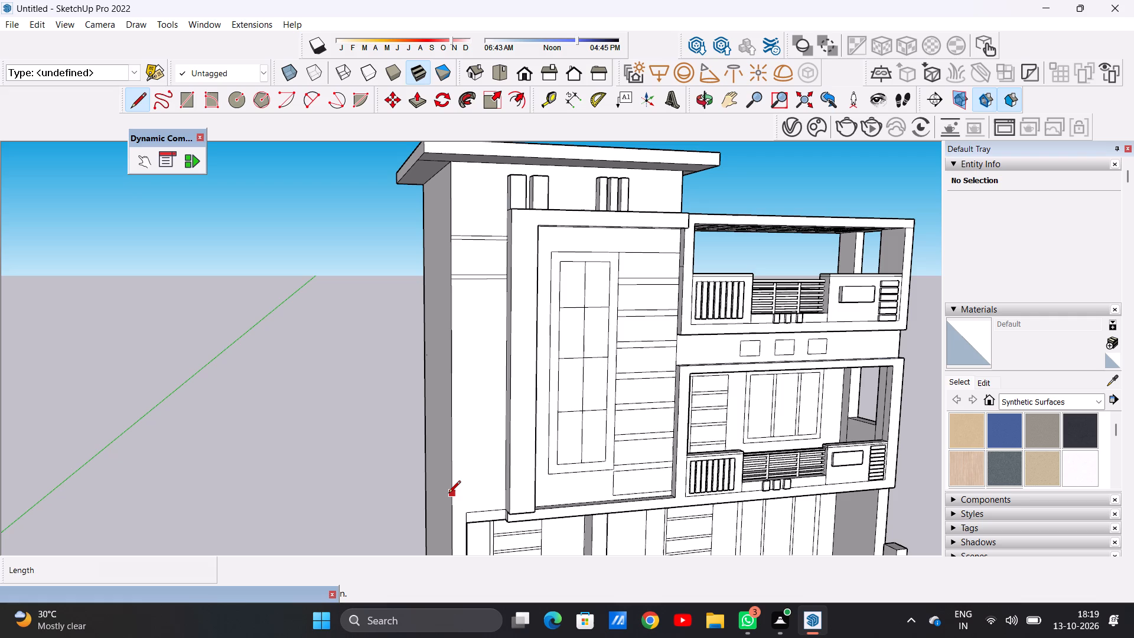
pyautogui.scroll(4, 447, 507)
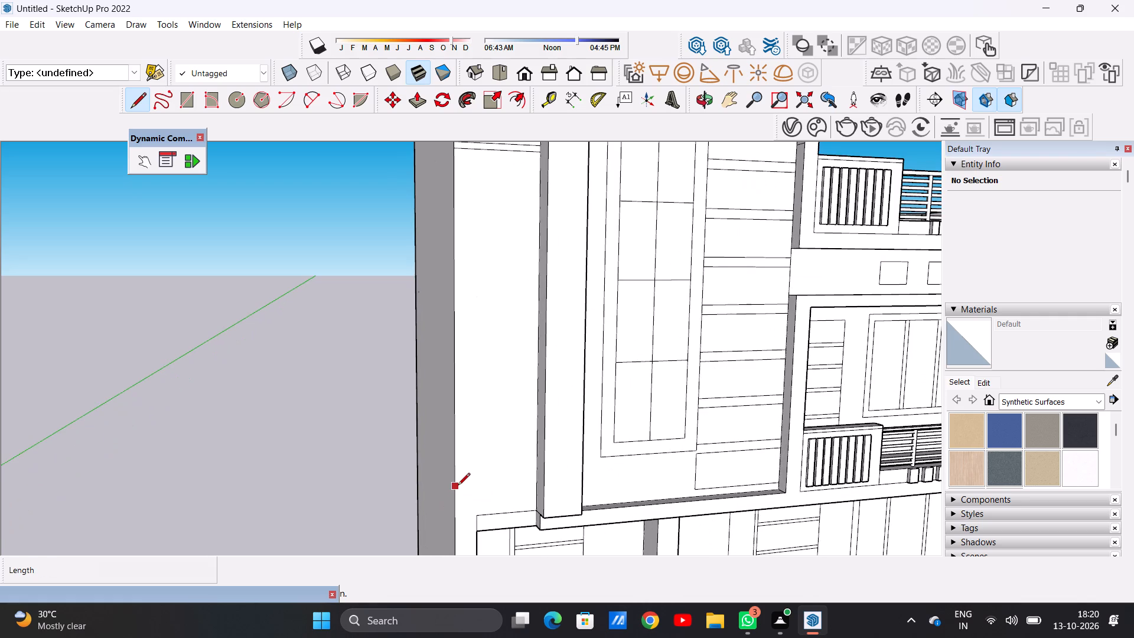
pyautogui.click(458, 486)
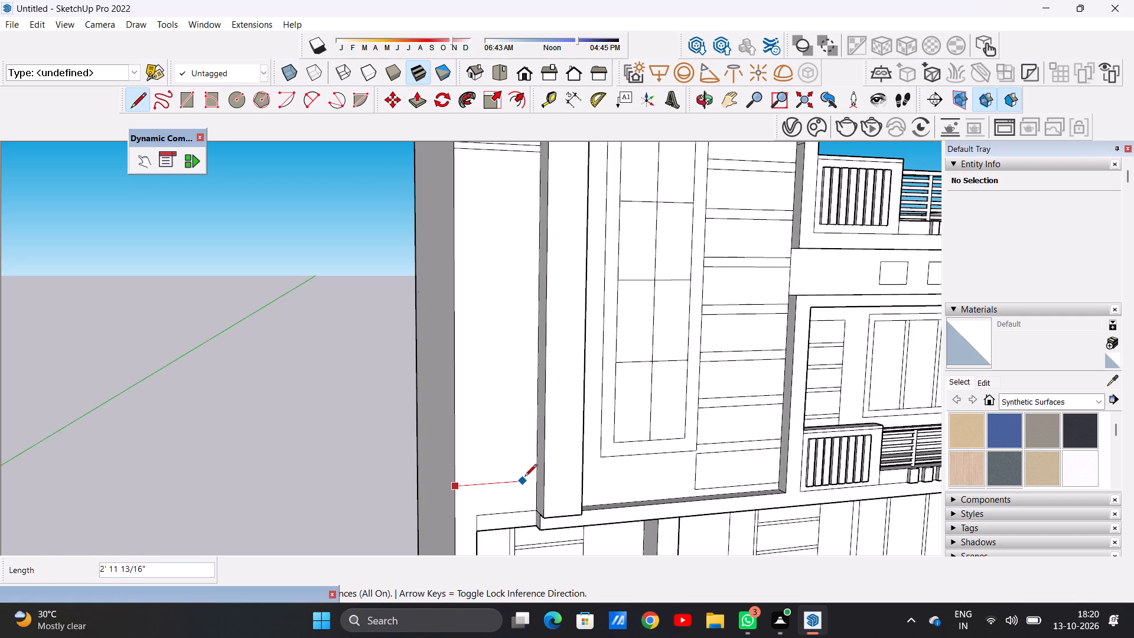
pyautogui.click(537, 476)
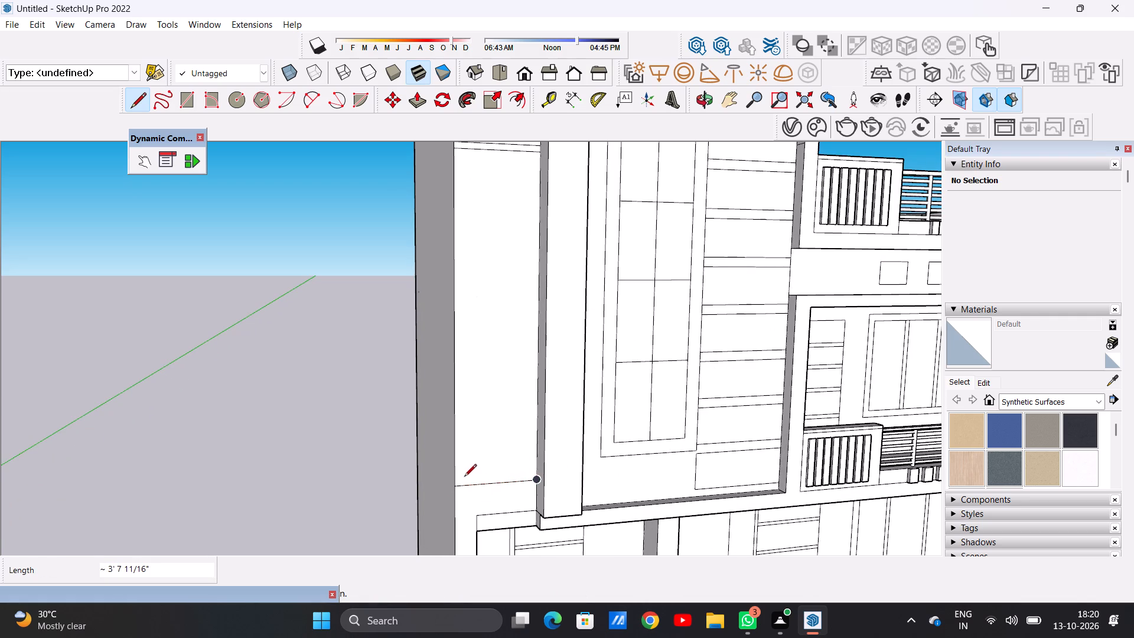
pyautogui.scroll(6, 462, 491)
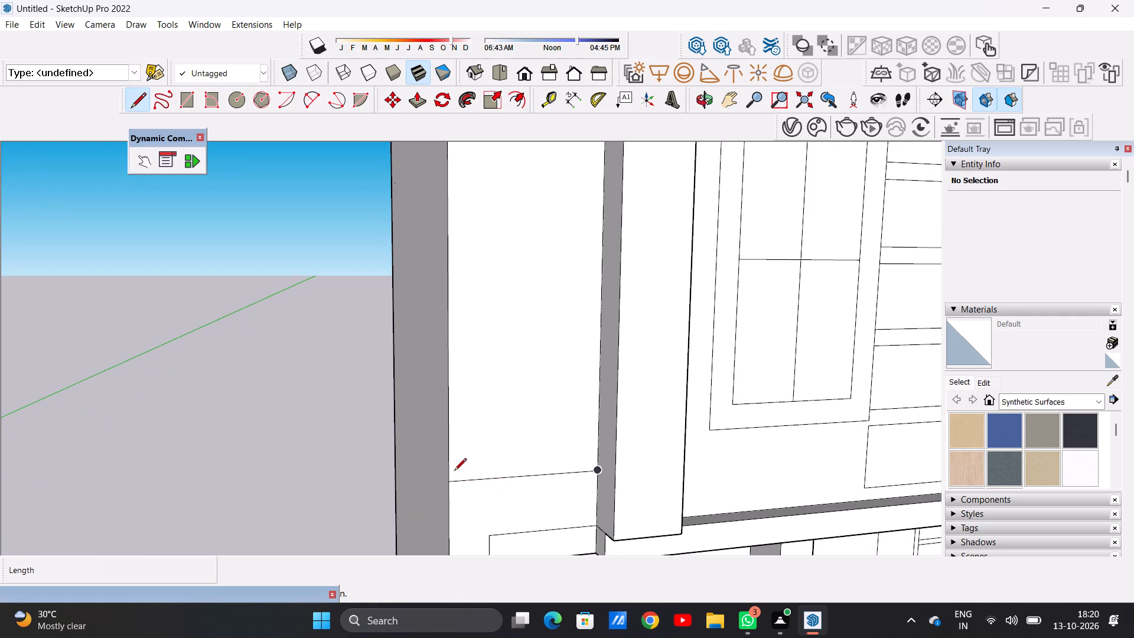
pyautogui.scroll(1, 452, 489)
pyautogui.scroll(-1, 452, 489)
pyautogui.scroll(4, 452, 489)
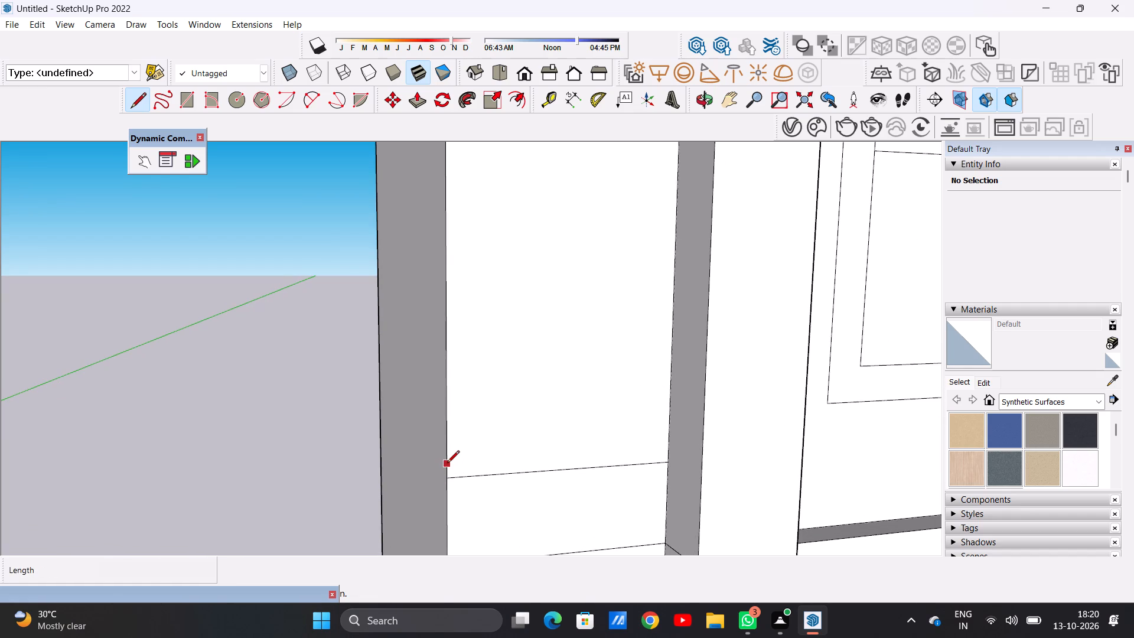
pyautogui.click(447, 466)
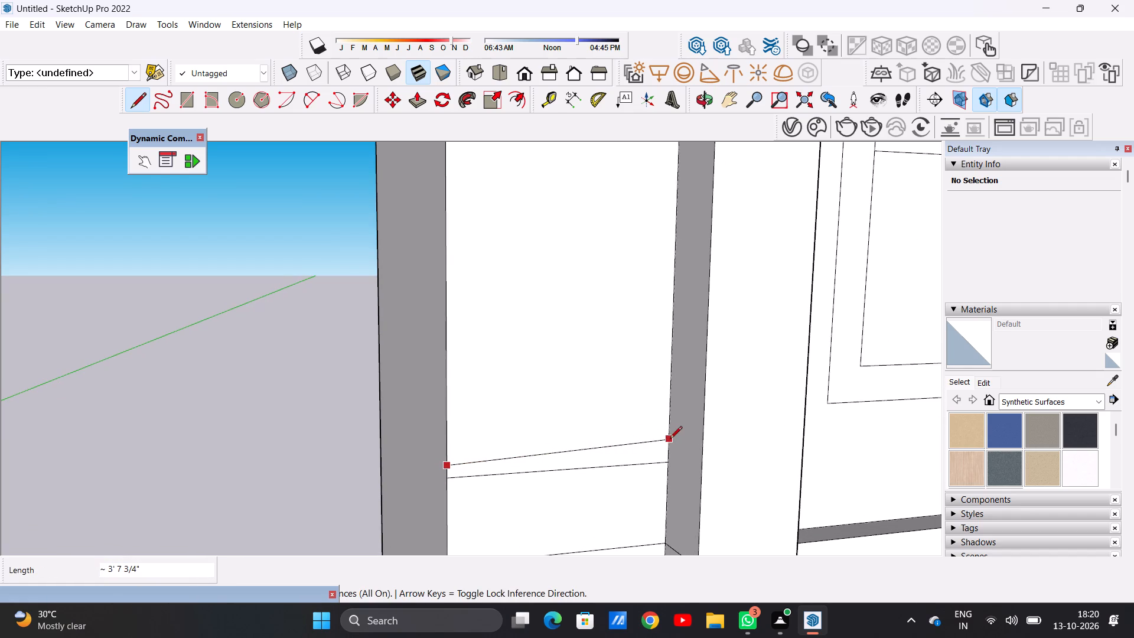
pyautogui.click(665, 452)
pyautogui.press('space')
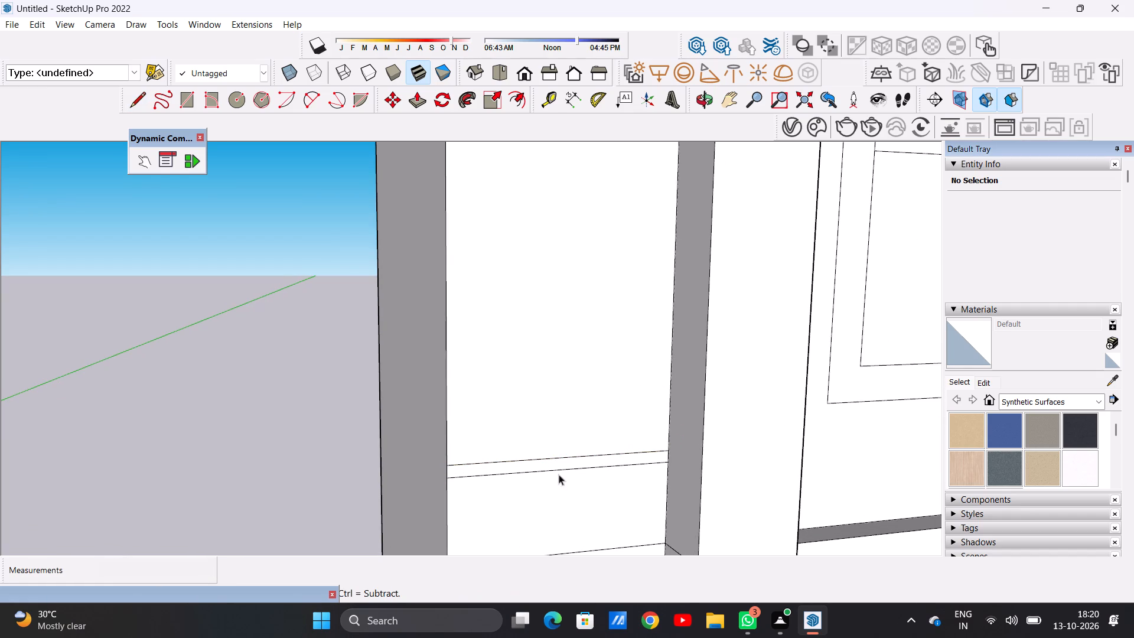
# Copy the new thin band at the strip's lower end 2' upward along the wall strip.
pyautogui.doubleClick(451, 470)
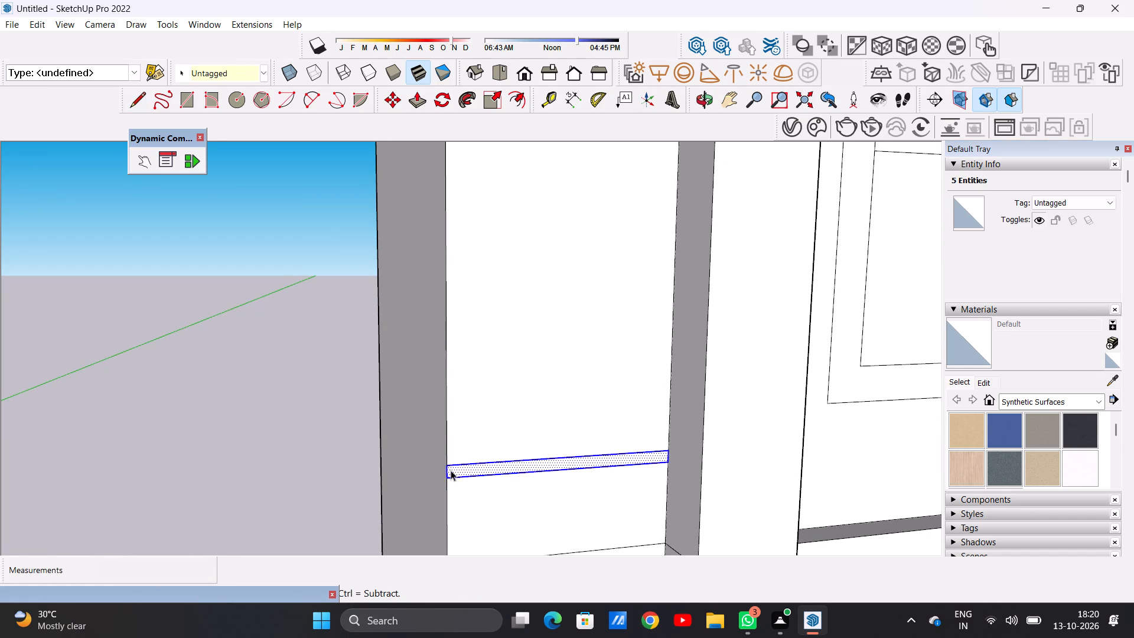
pyautogui.press('m')
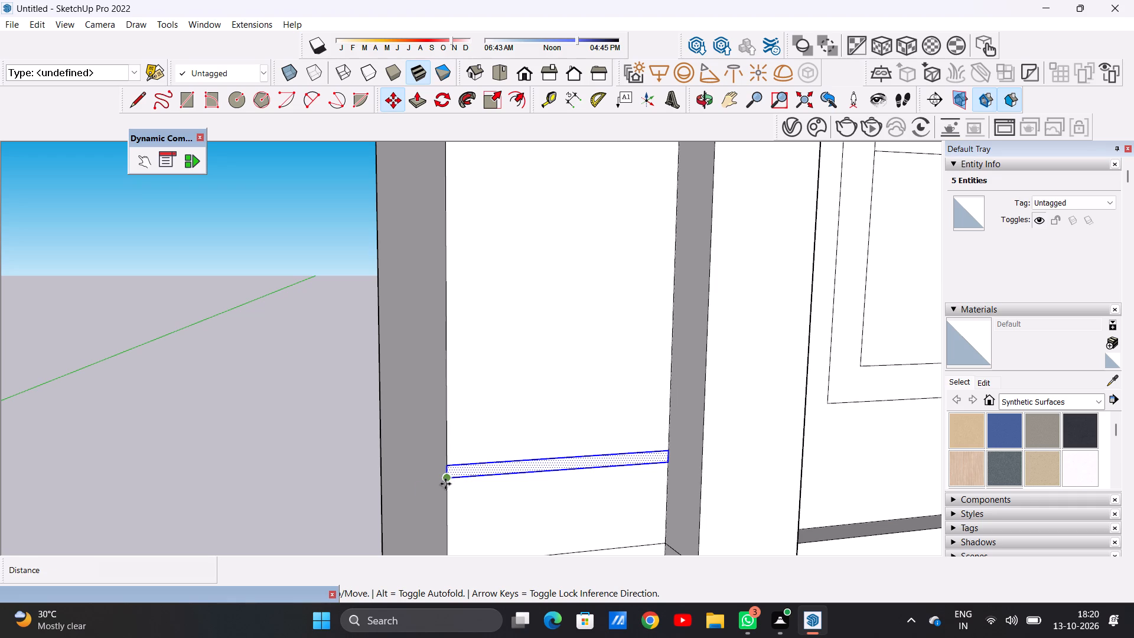
pyautogui.click(445, 484)
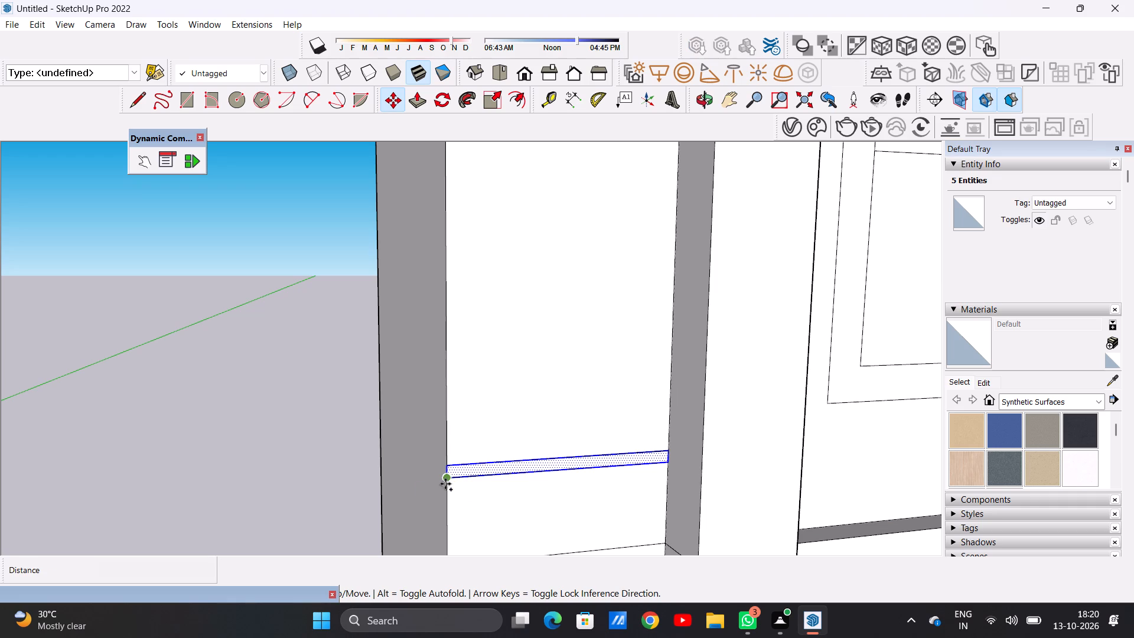
pyautogui.scroll(-13, 452, 454)
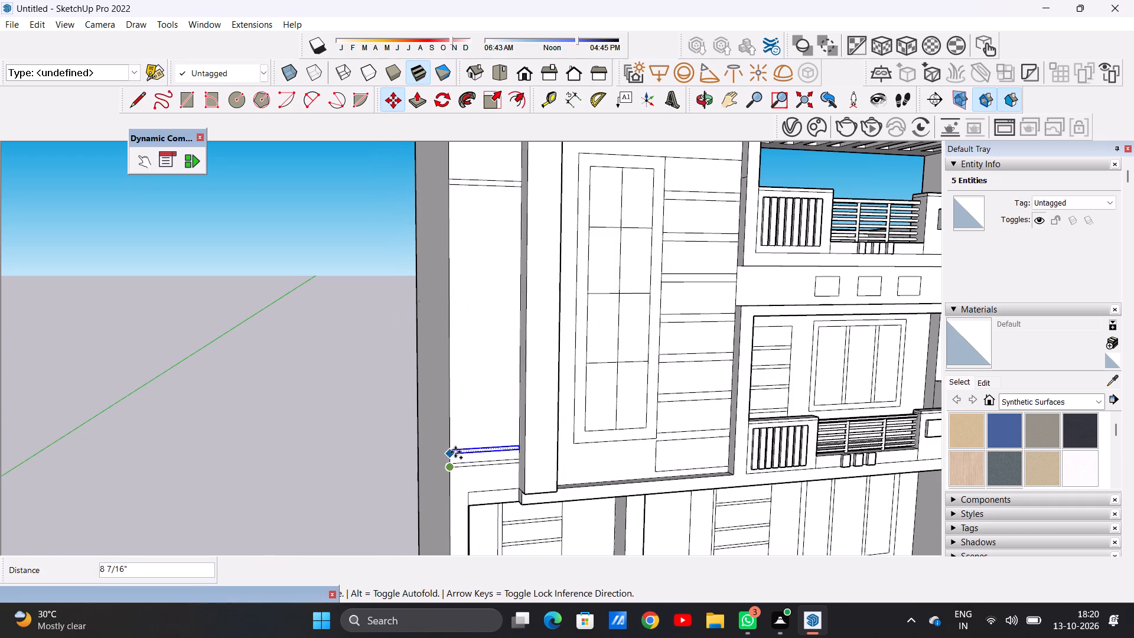
pyautogui.click(452, 428)
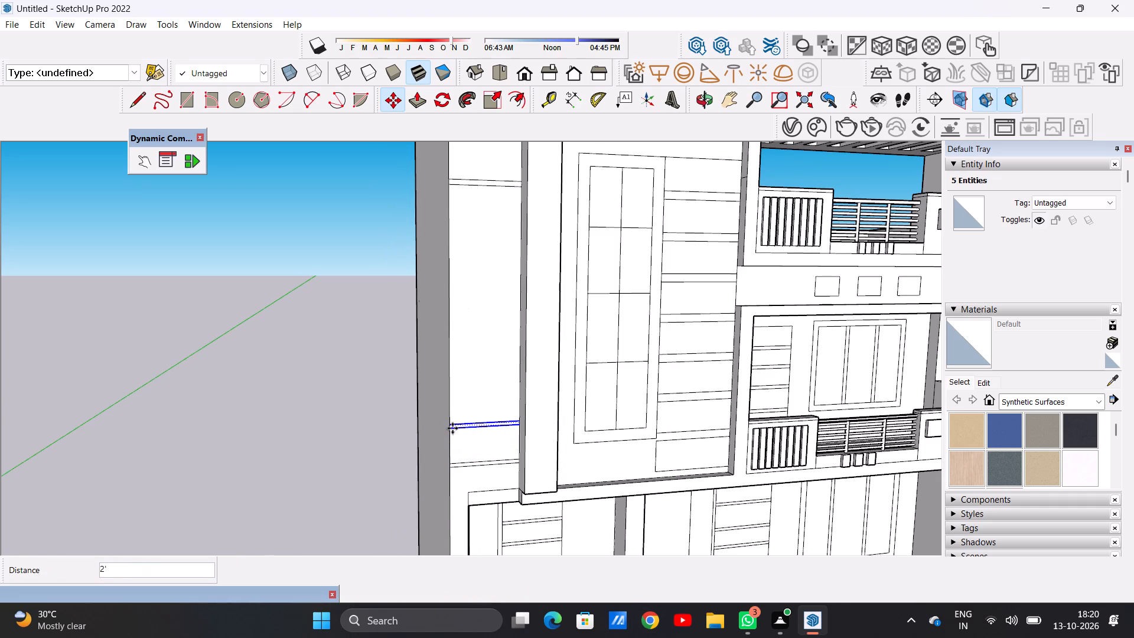
# Copy the raised thin band about 8' 2" further up, placing it below the two upper bands.
pyautogui.click(452, 428)
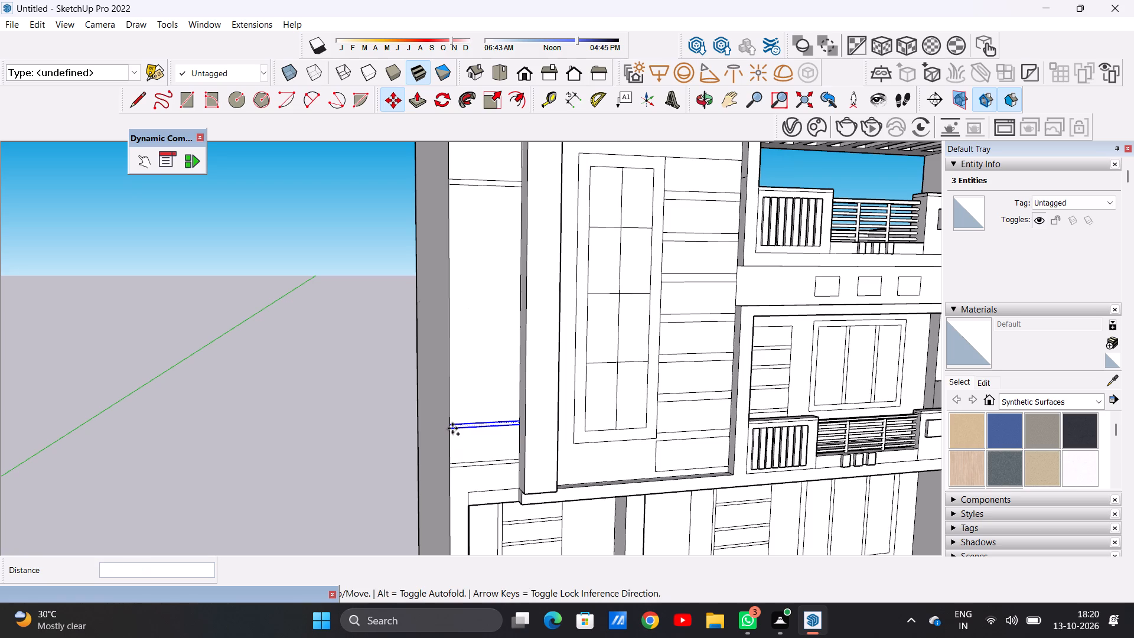
pyautogui.click(448, 264)
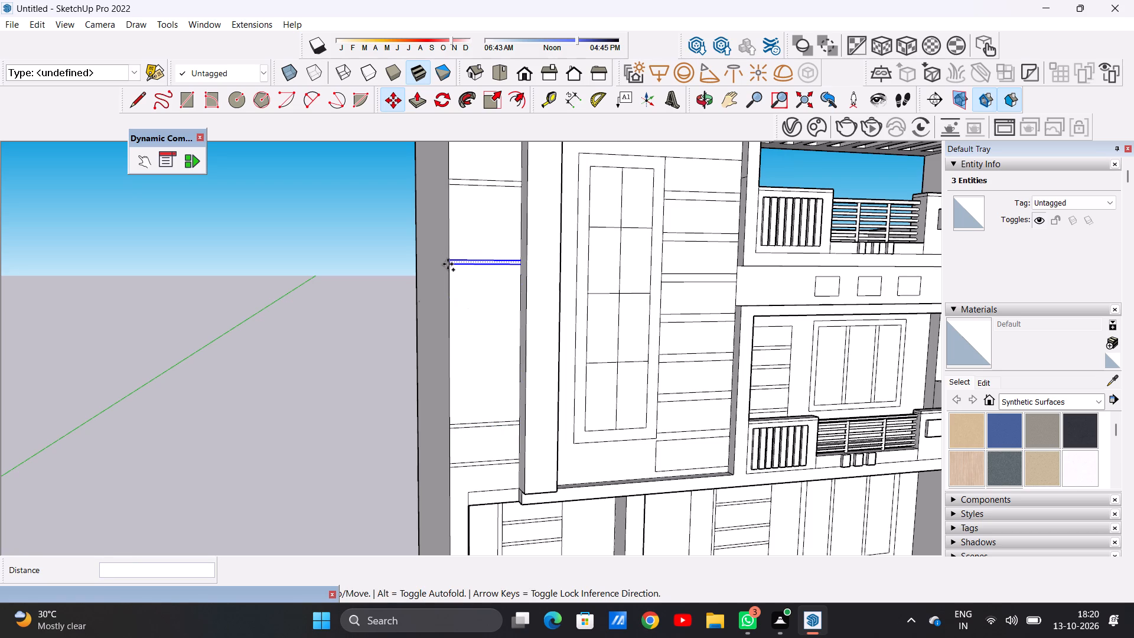
# Copy the selected thin band a short distance down the wall strip, placing the duplicate just below it.
pyautogui.click(448, 264)
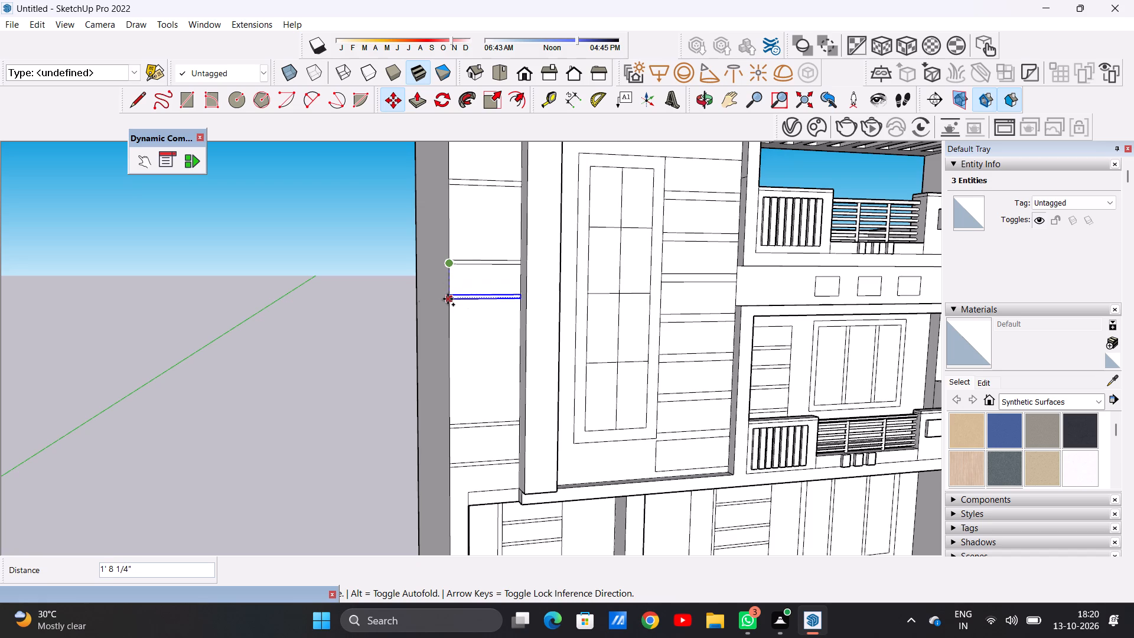
pyautogui.click(448, 304)
pyautogui.press('space')
pyautogui.click(367, 304)
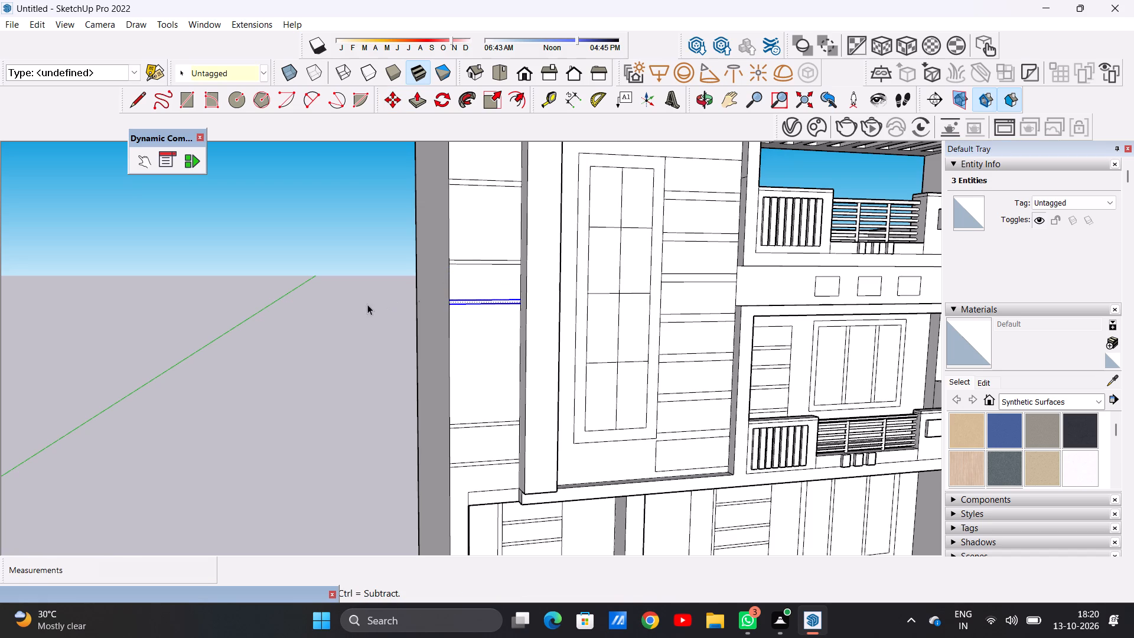
# Examine the whole house model from the front and from above to review the banded wall strip and overall elevation.
pyautogui.scroll(-11, 390, 349)
pyautogui.moveTo(660, 356); pyautogui.dragTo(611, 364, button='middle')
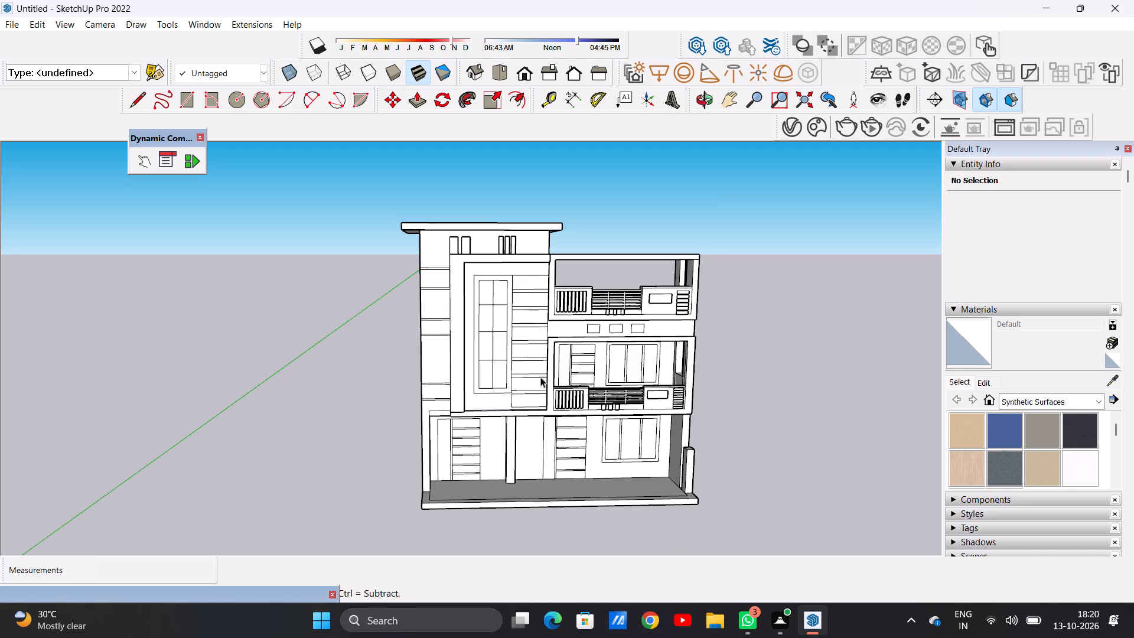
pyautogui.scroll(3, 544, 370)
pyautogui.scroll(-2, 545, 370)
pyautogui.scroll(3, 546, 388)
pyautogui.scroll(-1, 540, 389)
pyautogui.scroll(17, 539, 389)
pyautogui.scroll(-1, 503, 386)
pyautogui.scroll(3, 503, 386)
pyautogui.scroll(-16, 515, 383)
pyautogui.moveTo(702, 401); pyautogui.dragTo(599, 429, button='middle')
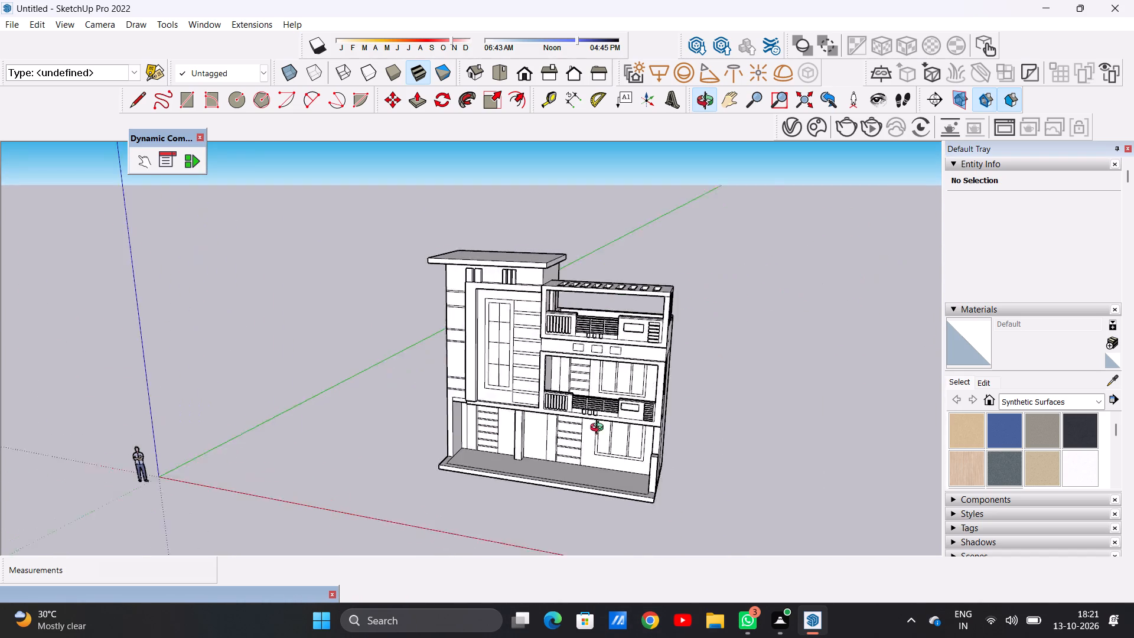
pyautogui.moveTo(599, 429); pyautogui.dragTo(683, 490, button='middle')
pyautogui.scroll(-3, 480, 397)
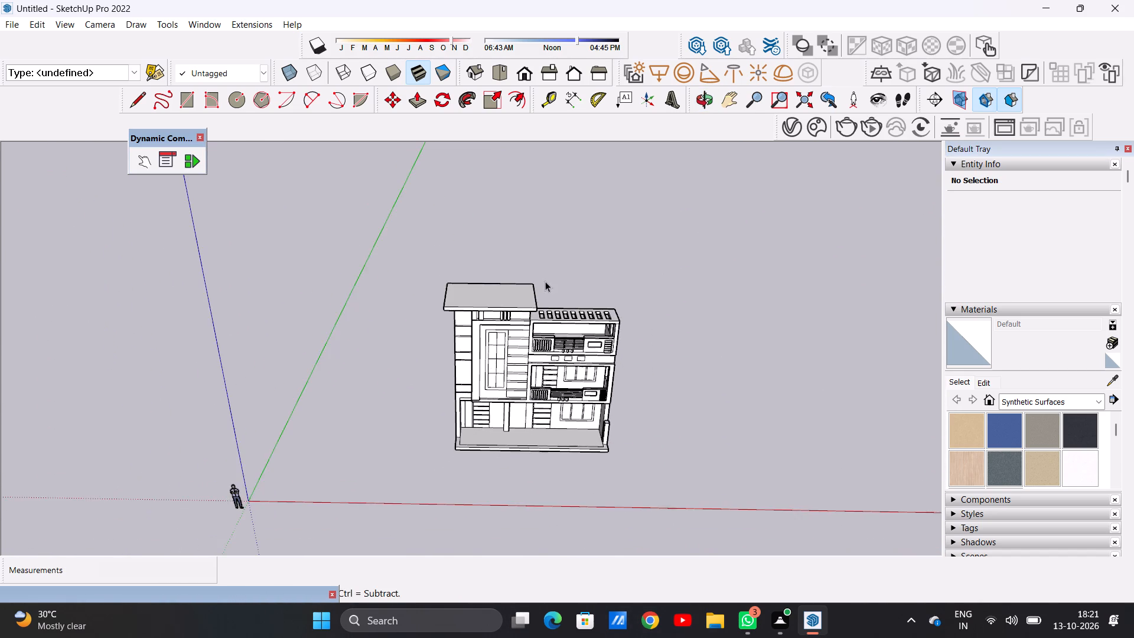
pyautogui.scroll(13, 544, 280)
pyautogui.scroll(-7, 475, 321)
# Draw a rectangle on top of the taller block's roof slab, starting just inside its rear corner on the banded wall strip side.
pyautogui.moveTo(466, 339); pyautogui.dragTo(383, 286, button='middle')
pyautogui.scroll(6, 482, 304)
pyautogui.moveTo(458, 314); pyautogui.dragTo(531, 347, button='middle')
pyautogui.scroll(2, 504, 325)
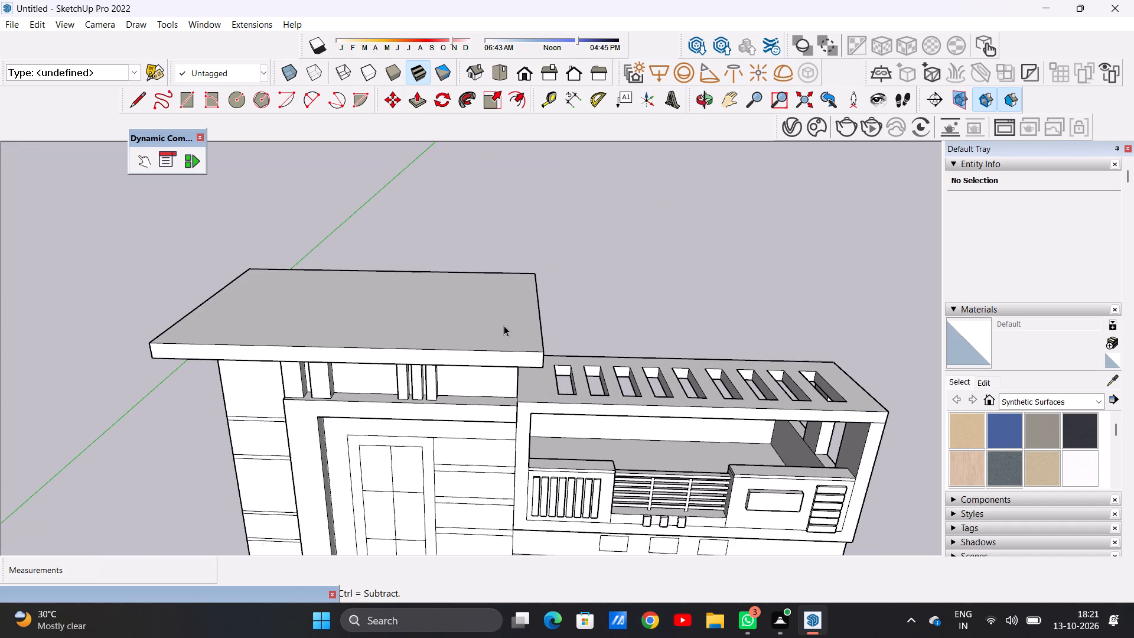
pyautogui.scroll(-2, 494, 325)
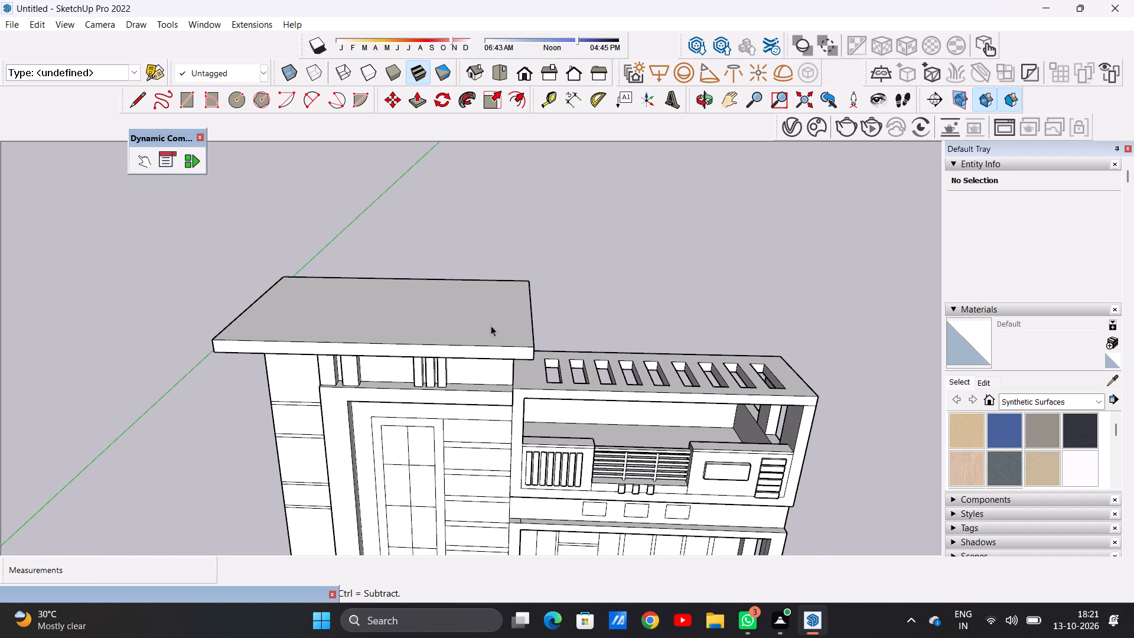
pyautogui.moveTo(464, 300); pyautogui.dragTo(470, 403, button='middle')
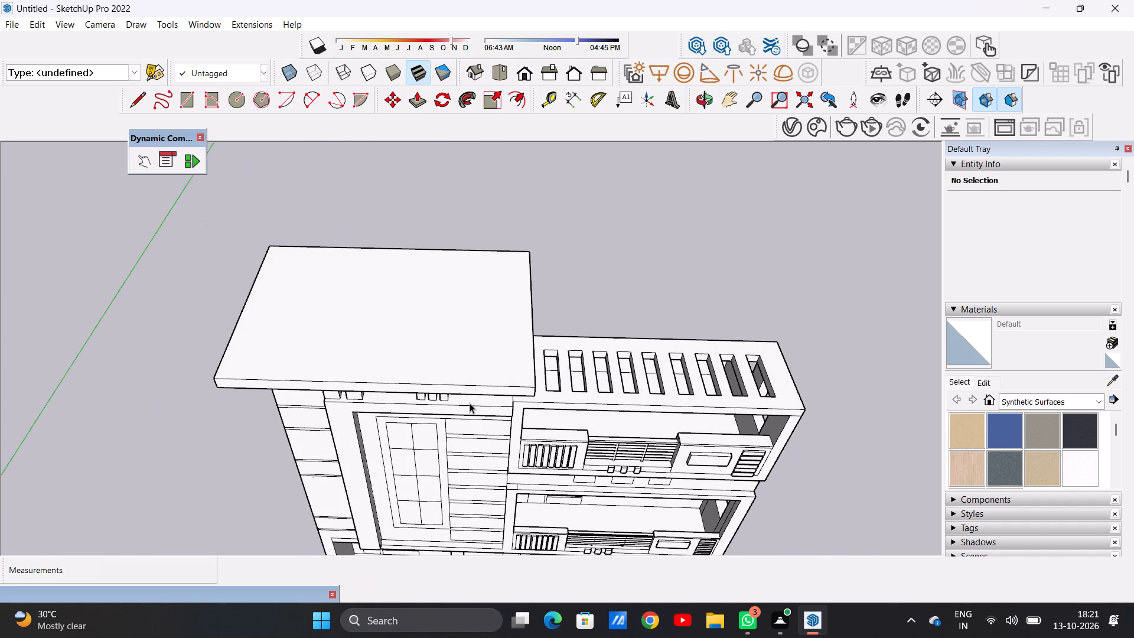
pyautogui.press('r')
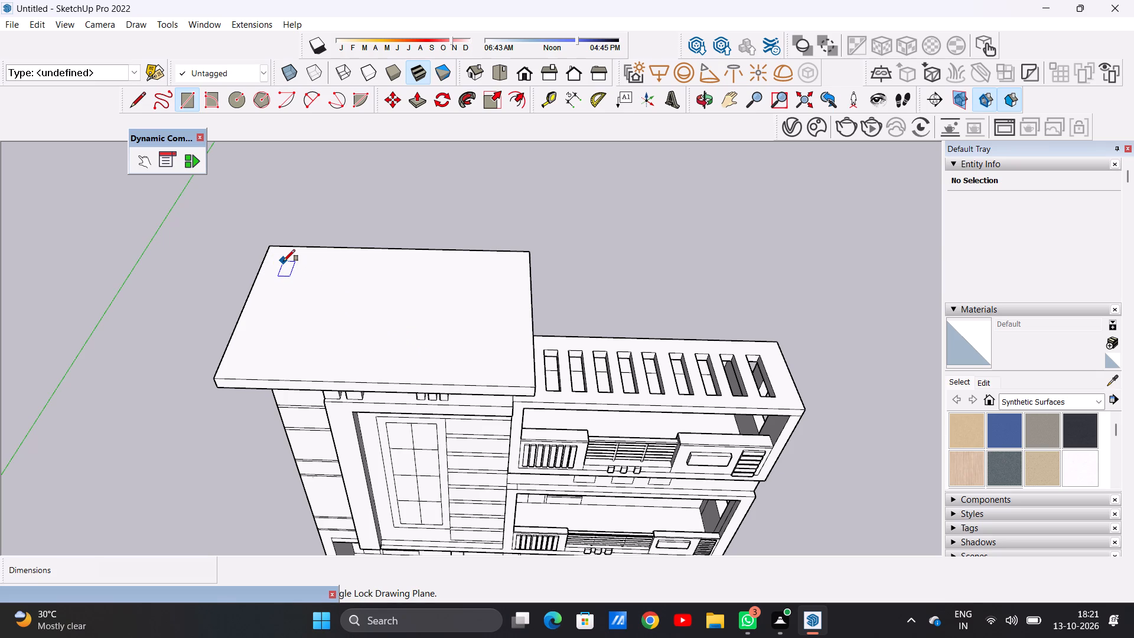
pyautogui.click(283, 265)
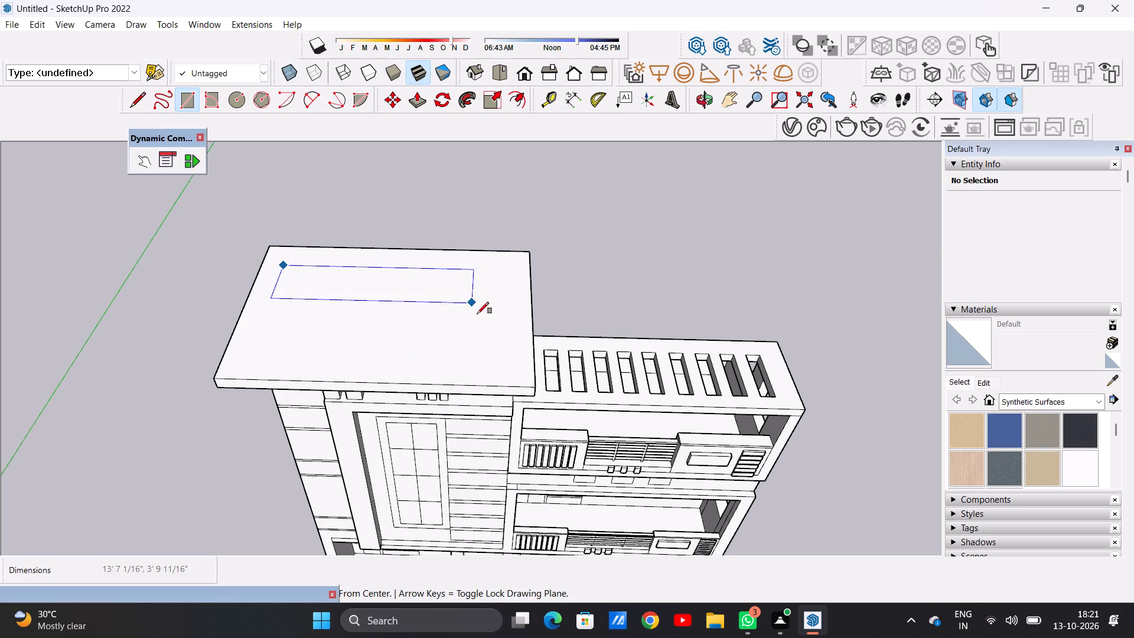
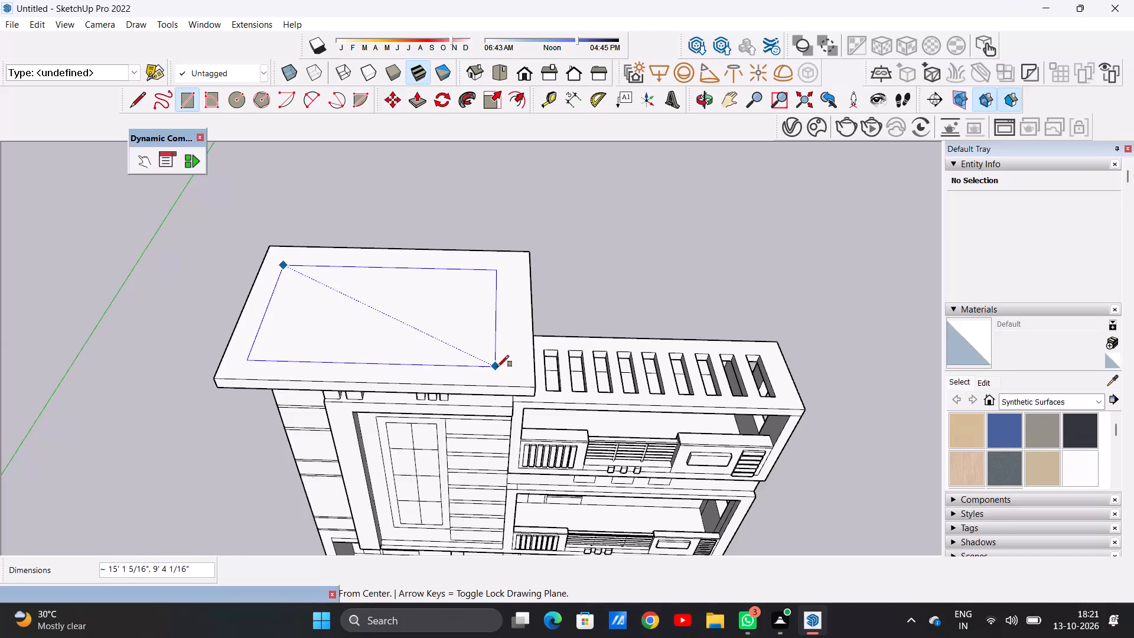
# Finish the rectangle on top of the taller block's roof slab at about 15' 1" by 9' 4".
pyautogui.click(497, 367)
pyautogui.press('space')
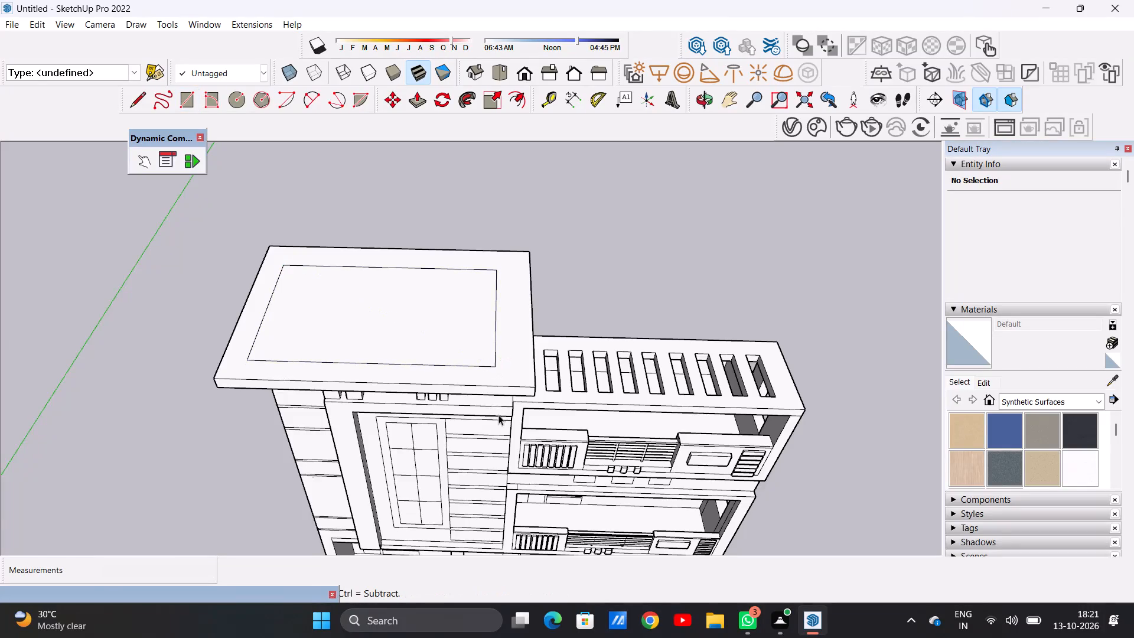
# Extrude the rectangle on the roof slab upward about 3' 1" to form a rooftop block.
pyautogui.scroll(-4, 504, 427)
pyautogui.moveTo(526, 435); pyautogui.dragTo(497, 311, button='middle')
pyautogui.scroll(6, 460, 301)
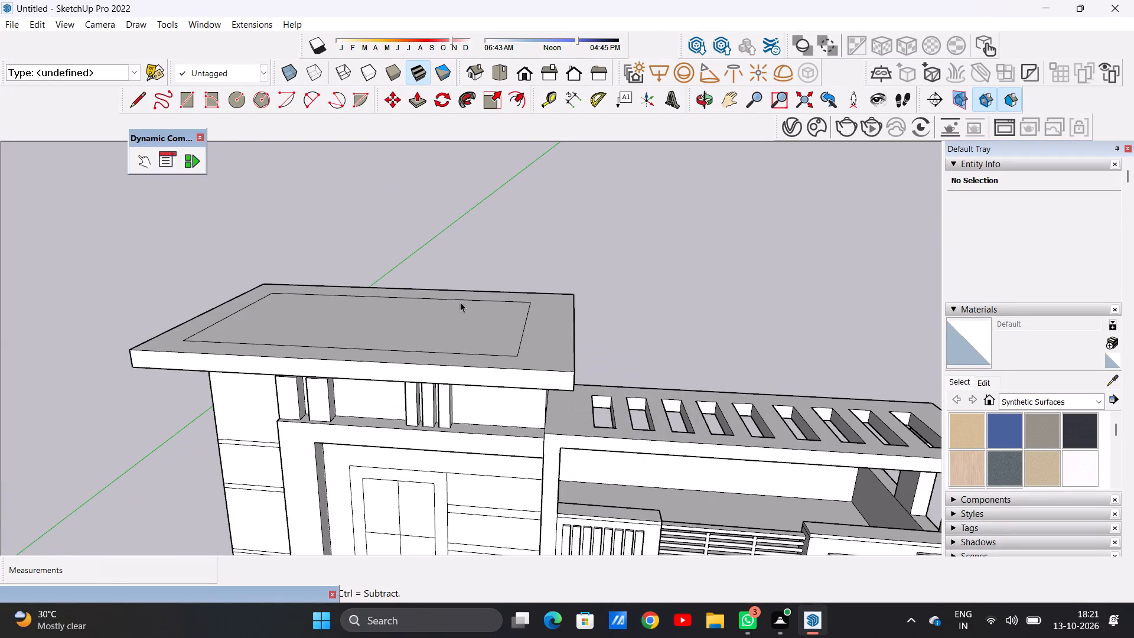
pyautogui.press('p')
pyautogui.click(469, 322)
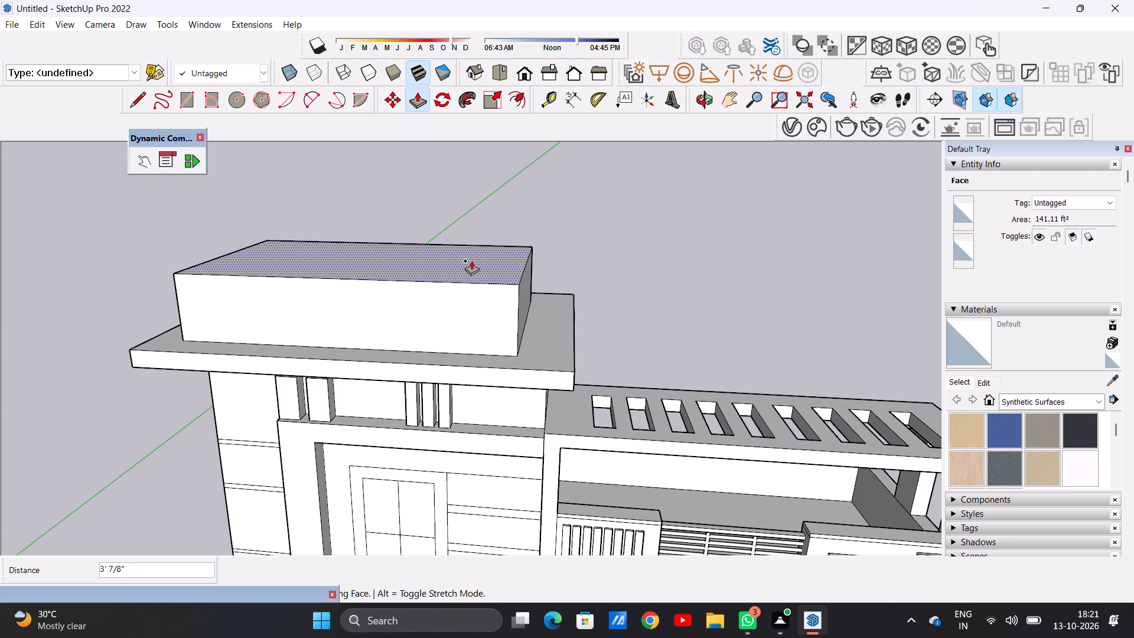
pyautogui.click(471, 261)
pyautogui.press('space')
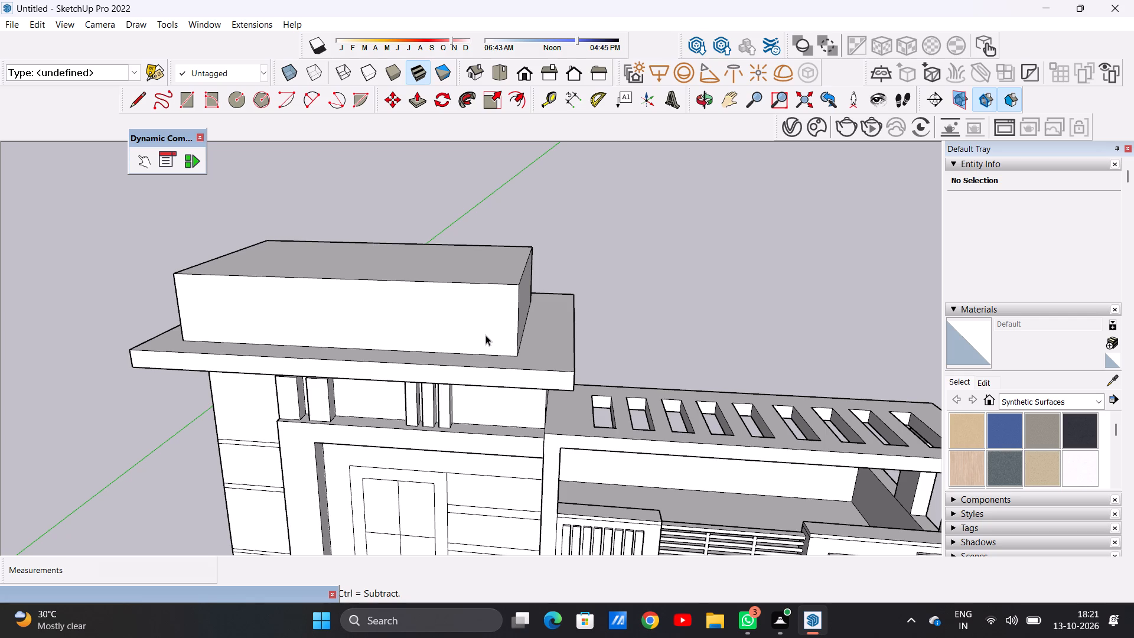
# Extrude the rooftop block's top face about 6" further up as a separate layer, keeping the edge line below it.
pyautogui.moveTo(485, 335); pyautogui.dragTo(493, 288, button='middle')
pyautogui.scroll(-18, 503, 337)
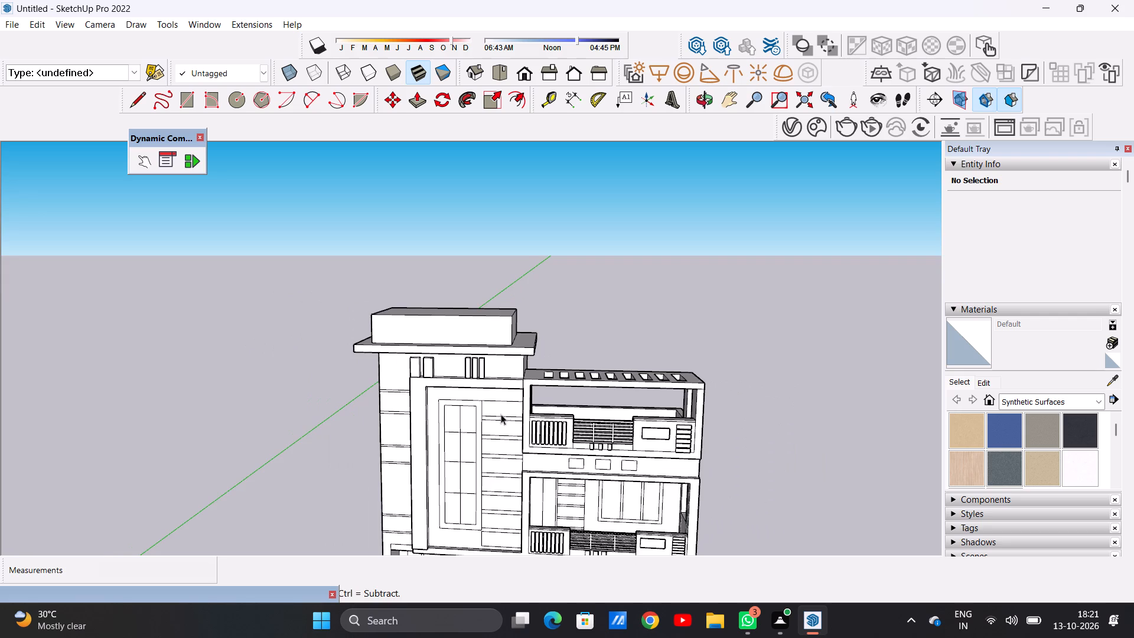
pyautogui.moveTo(497, 414); pyautogui.dragTo(488, 373, button='middle')
pyautogui.scroll(7, 478, 324)
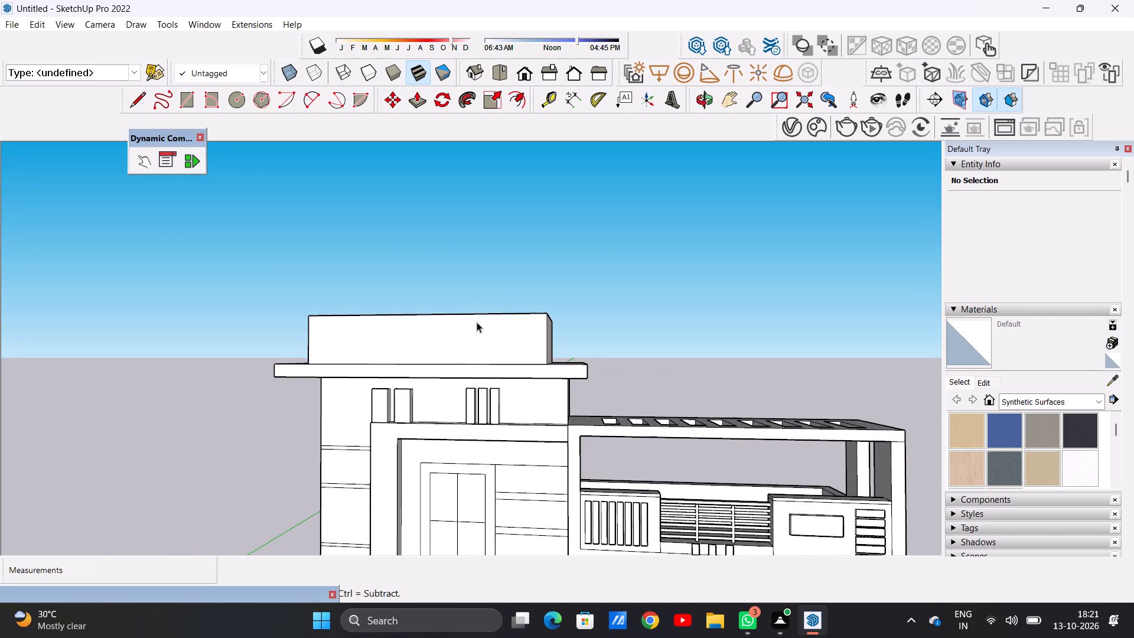
pyautogui.moveTo(477, 322); pyautogui.dragTo(481, 476, button='middle')
pyautogui.scroll(2, 493, 287)
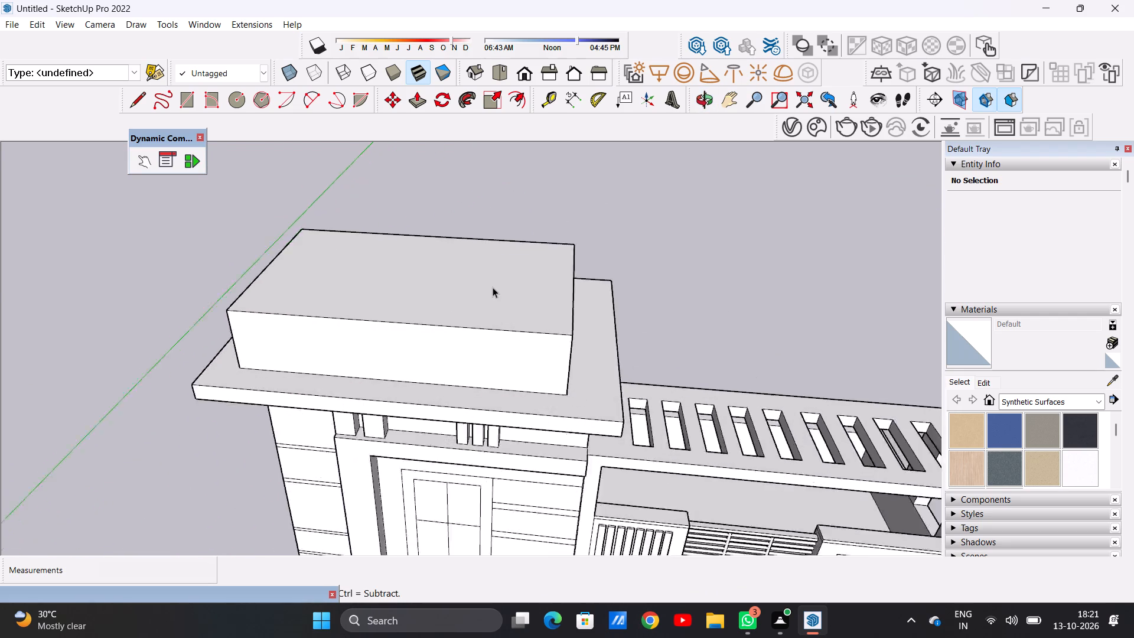
pyautogui.scroll(5, 493, 287)
pyautogui.press('p')
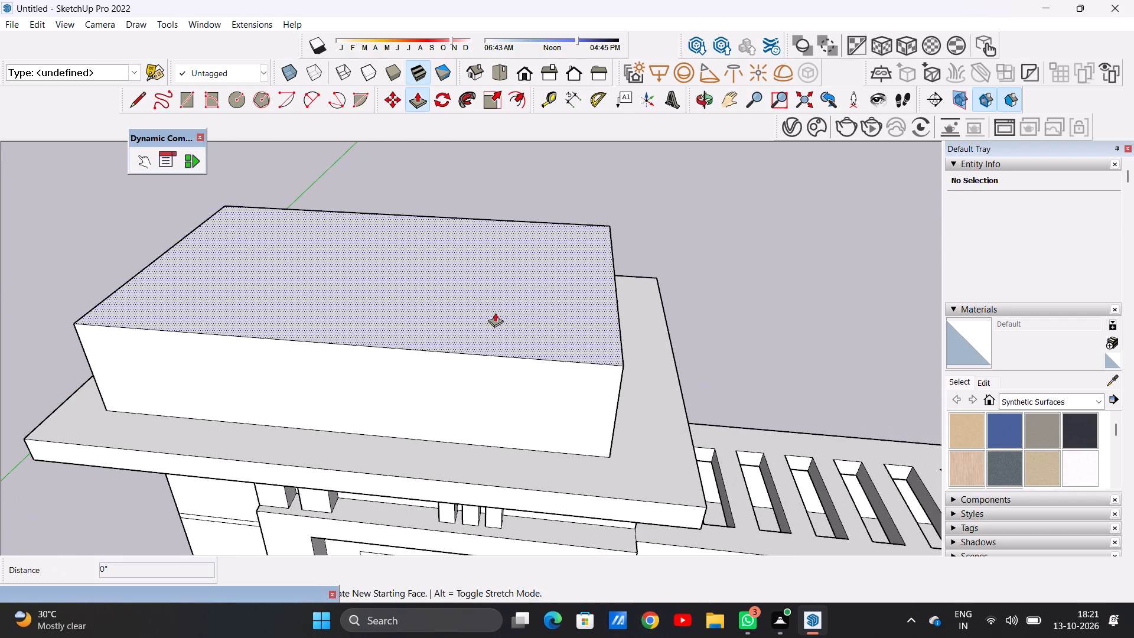
pyautogui.click(495, 313)
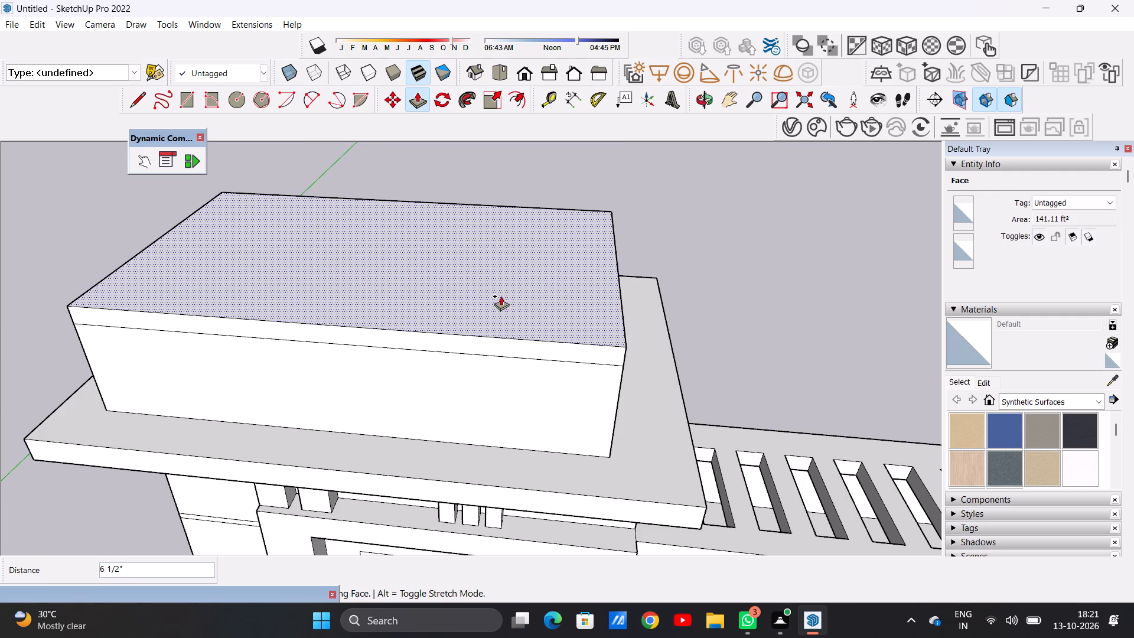
pyautogui.click(502, 298)
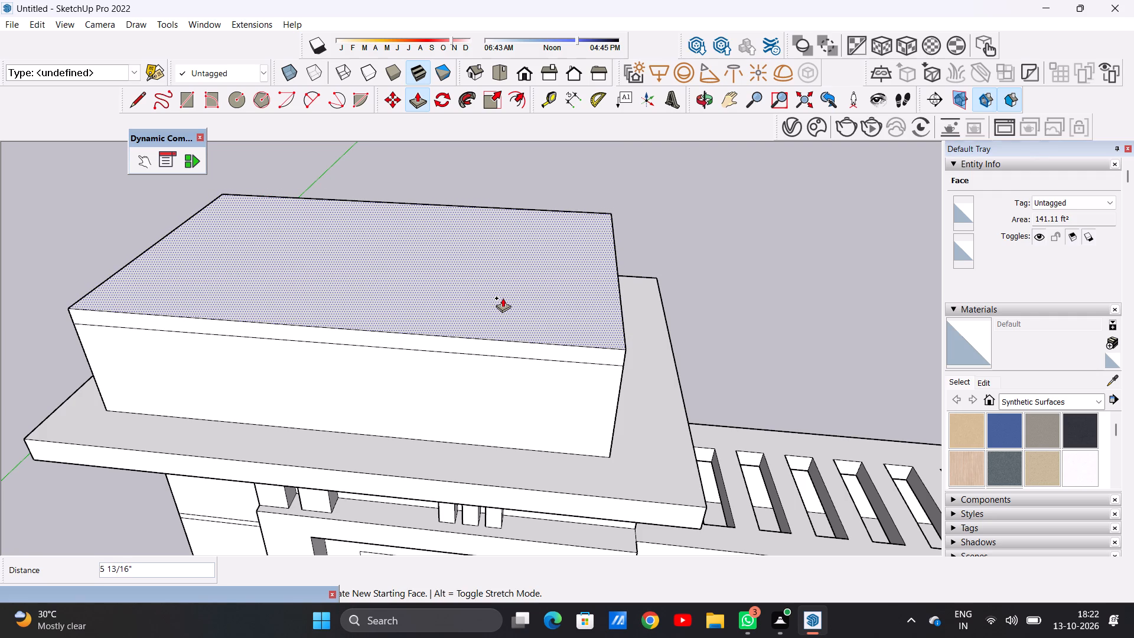
pyautogui.press('space')
# Pull the front face of the rooftop block's thin top layer outward about 1' 1" to overhang the wall.
pyautogui.scroll(-6, 510, 379)
pyautogui.moveTo(519, 392); pyautogui.dragTo(497, 286, button='middle')
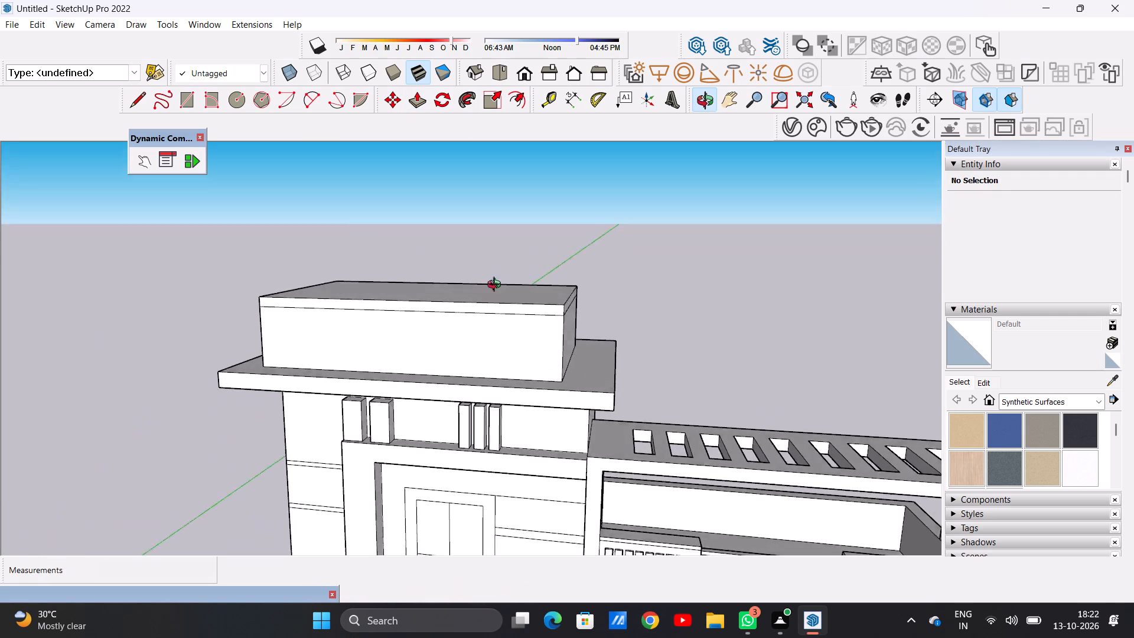
pyautogui.moveTo(497, 286); pyautogui.dragTo(496, 279, button='middle')
pyautogui.scroll(10, 530, 313)
pyautogui.press('p')
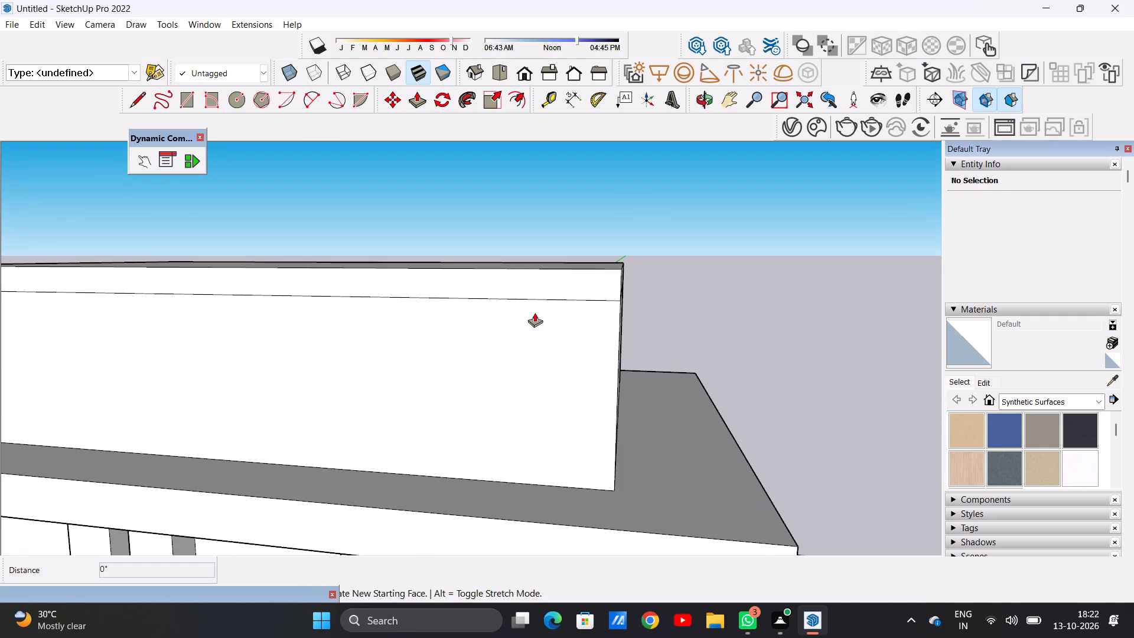
pyautogui.scroll(4, 563, 294)
pyautogui.click(579, 284)
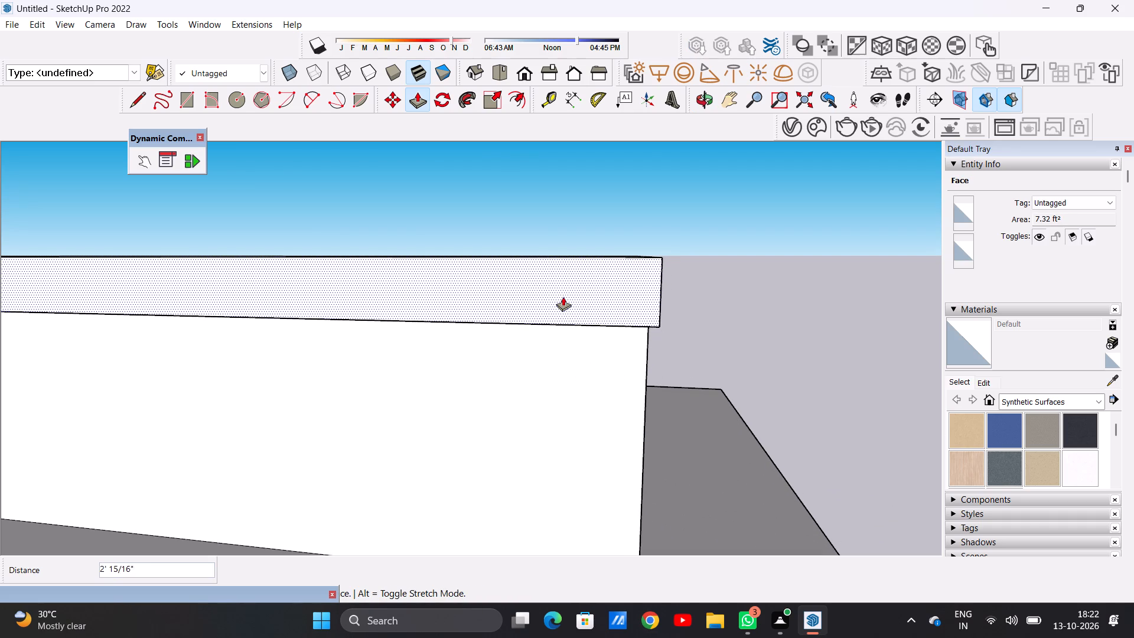
pyautogui.click(570, 287)
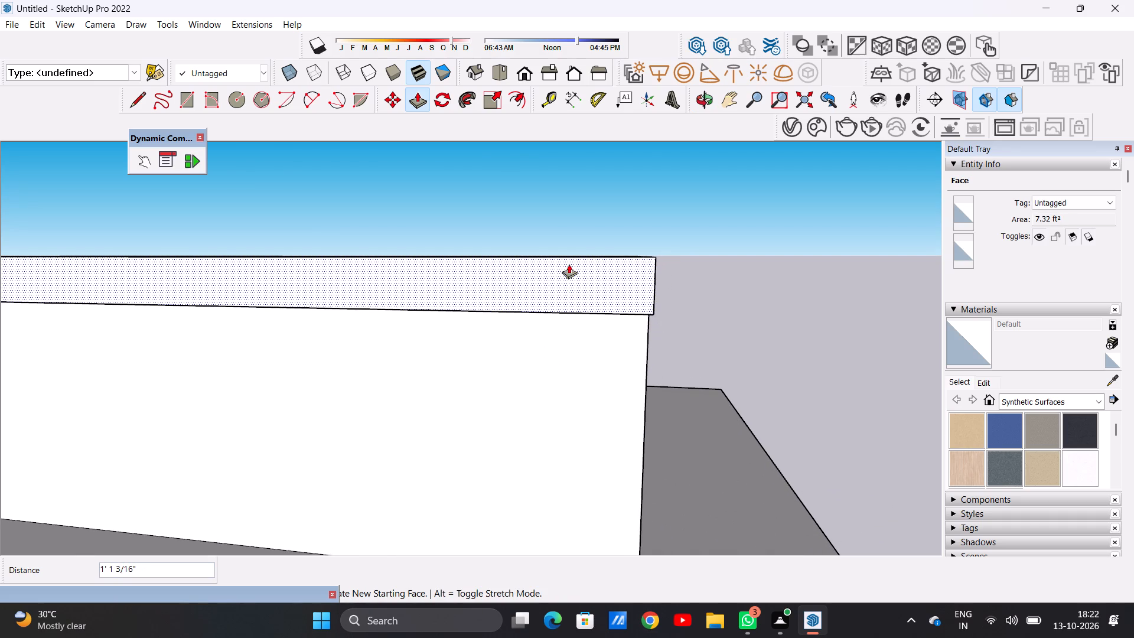
# Pull the top layer's side face on the pergola side outward about 9".
pyautogui.scroll(-9, 566, 258)
pyautogui.moveTo(610, 274); pyautogui.dragTo(470, 311, button='middle')
pyautogui.scroll(1, 529, 308)
pyautogui.scroll(-1, 529, 308)
pyautogui.scroll(1, 528, 308)
pyautogui.scroll(-1, 526, 308)
pyautogui.scroll(2, 524, 308)
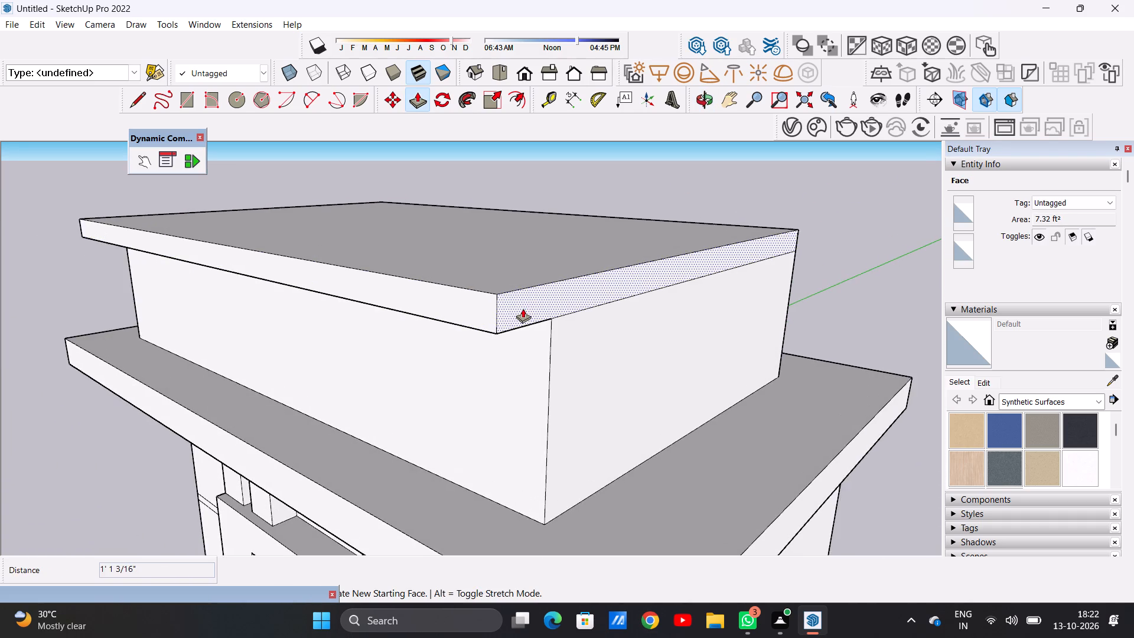
pyautogui.click(522, 308)
pyautogui.click(574, 334)
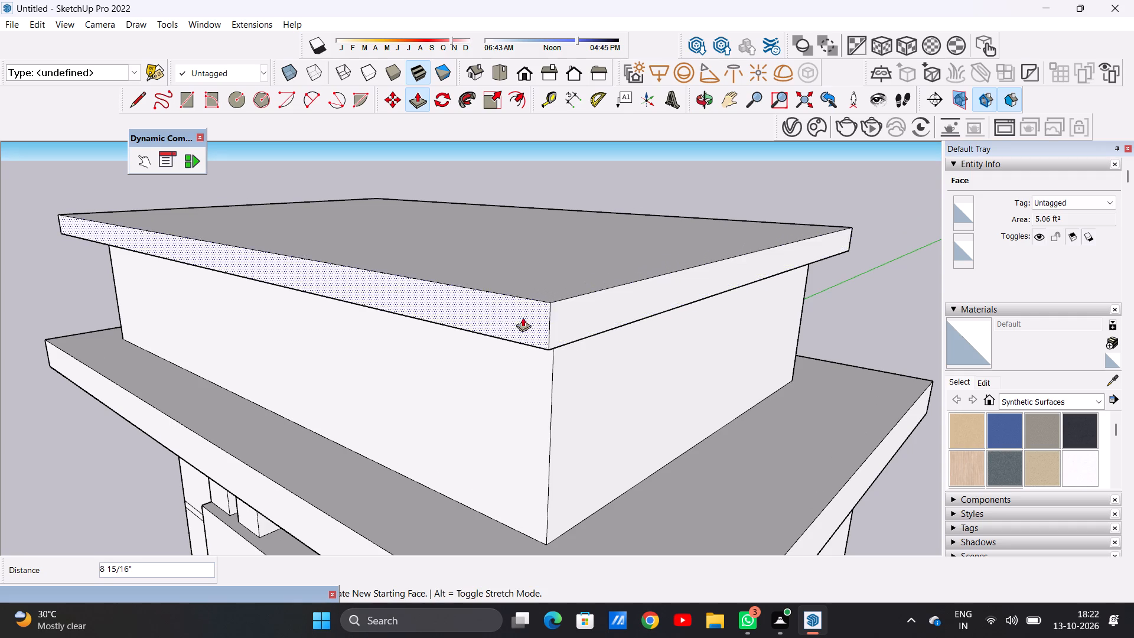
# Pull the rear face of the rooftop block's top layer outward about 5".
pyautogui.scroll(-10, 490, 301)
pyautogui.moveTo(605, 298); pyautogui.dragTo(238, 296, button='middle')
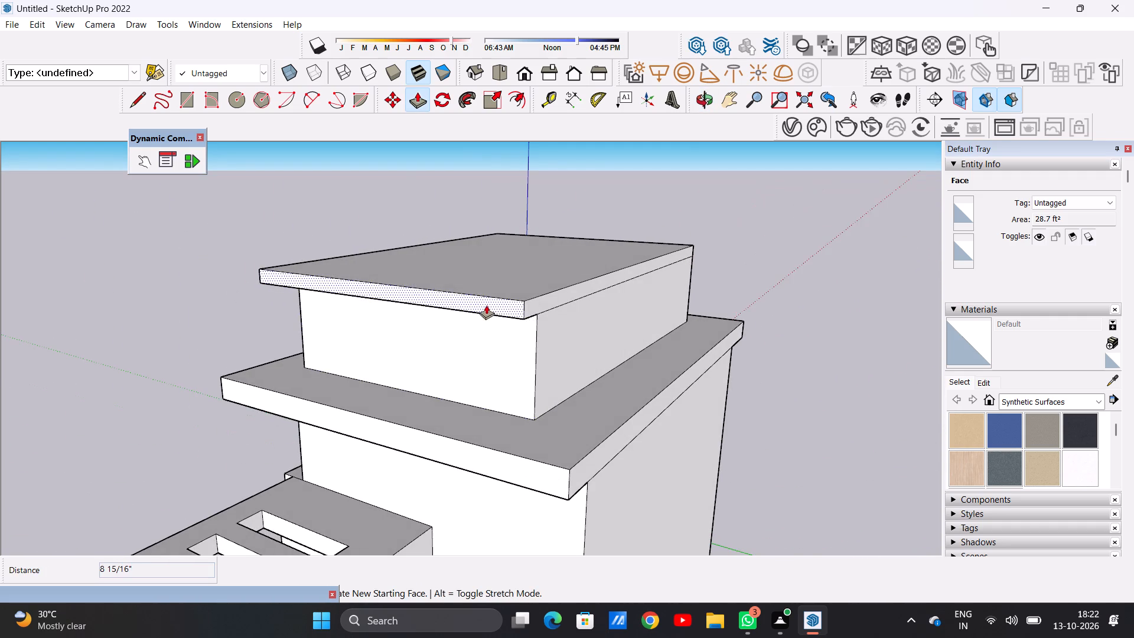
pyautogui.scroll(9, 553, 300)
pyautogui.click(507, 311)
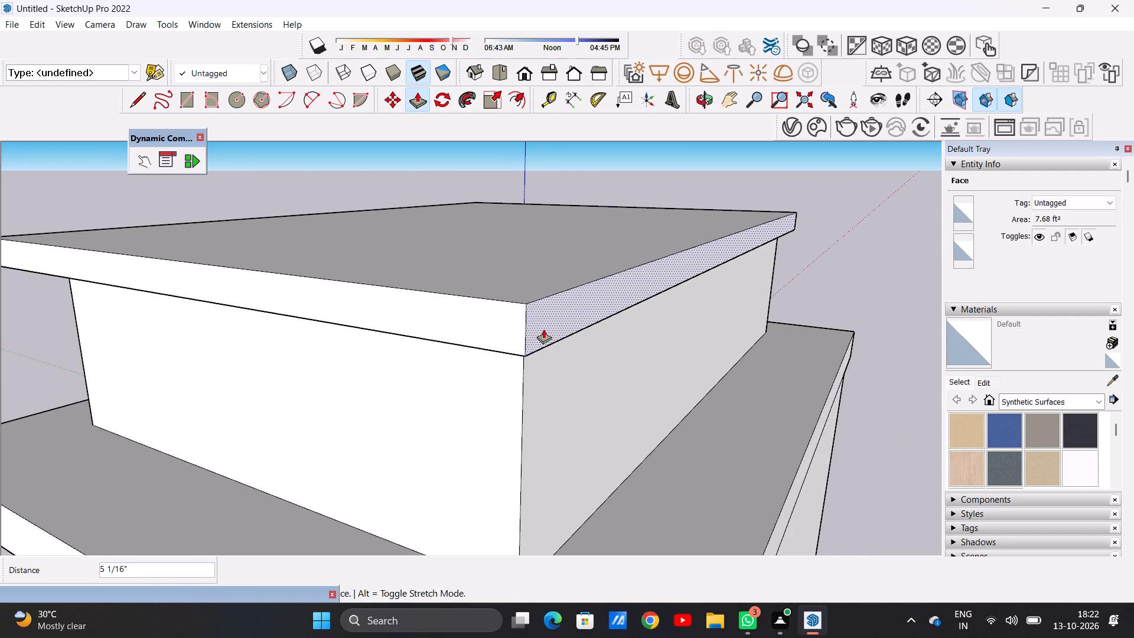
pyautogui.click(543, 329)
# Pull the top layer's remaining side face, opposite the pergola, outward so the cap overhangs on all four sides.
pyautogui.scroll(-16, 349, 329)
pyautogui.moveTo(623, 307); pyautogui.dragTo(254, 294, button='middle')
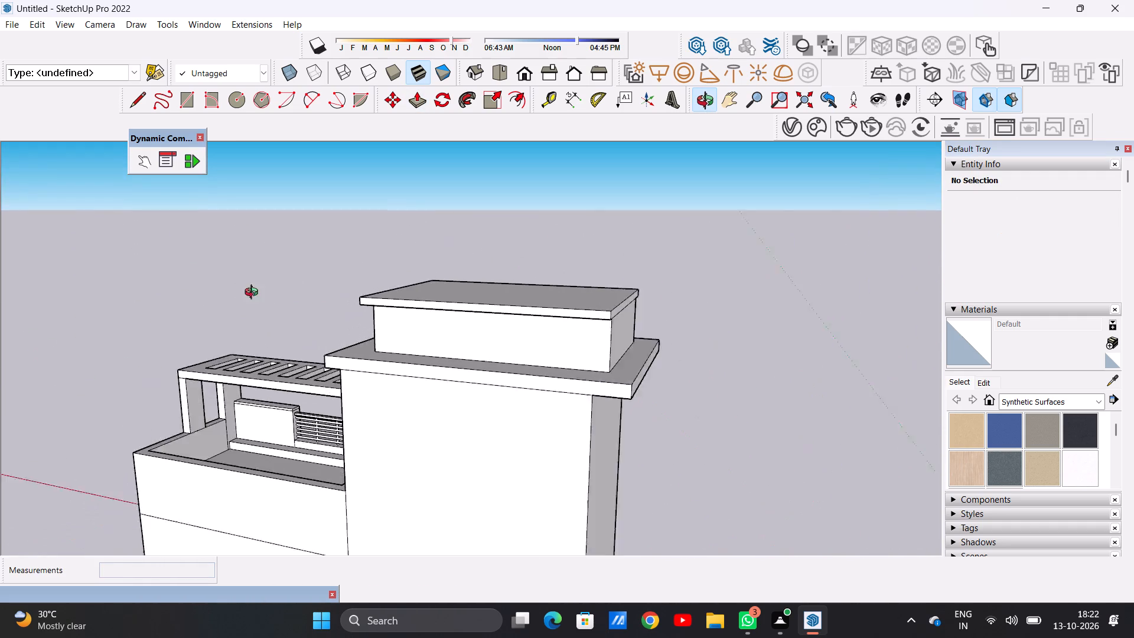
pyautogui.moveTo(254, 294); pyautogui.dragTo(133, 304, button='middle')
pyautogui.scroll(16, 641, 331)
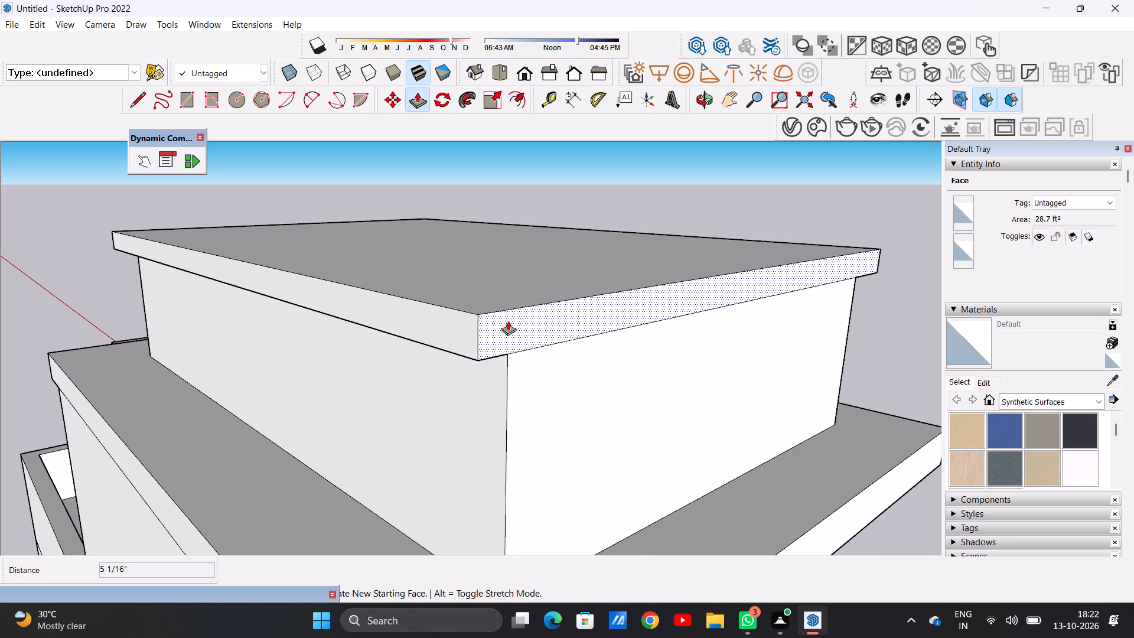
pyautogui.click(508, 321)
pyautogui.click(539, 347)
pyautogui.press('space')
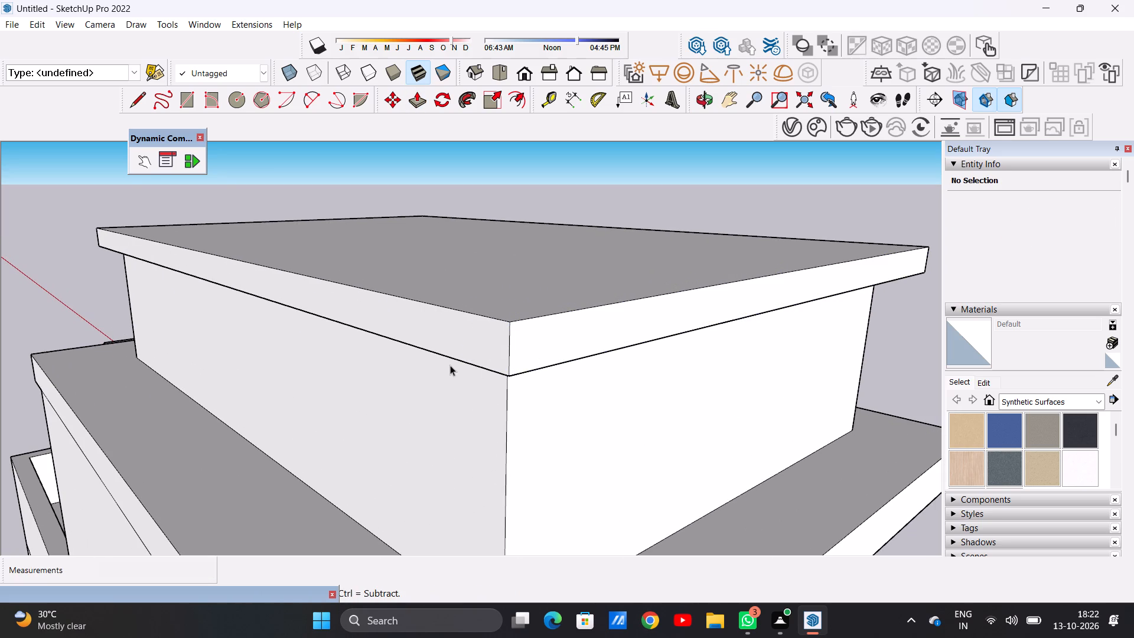
# Examine the whole house from the rear, side and front to review the capped rooftop block against the elevation.
pyautogui.scroll(-20, 450, 365)
pyautogui.scroll(-11, 450, 365)
pyautogui.middleClick(1133, 637)
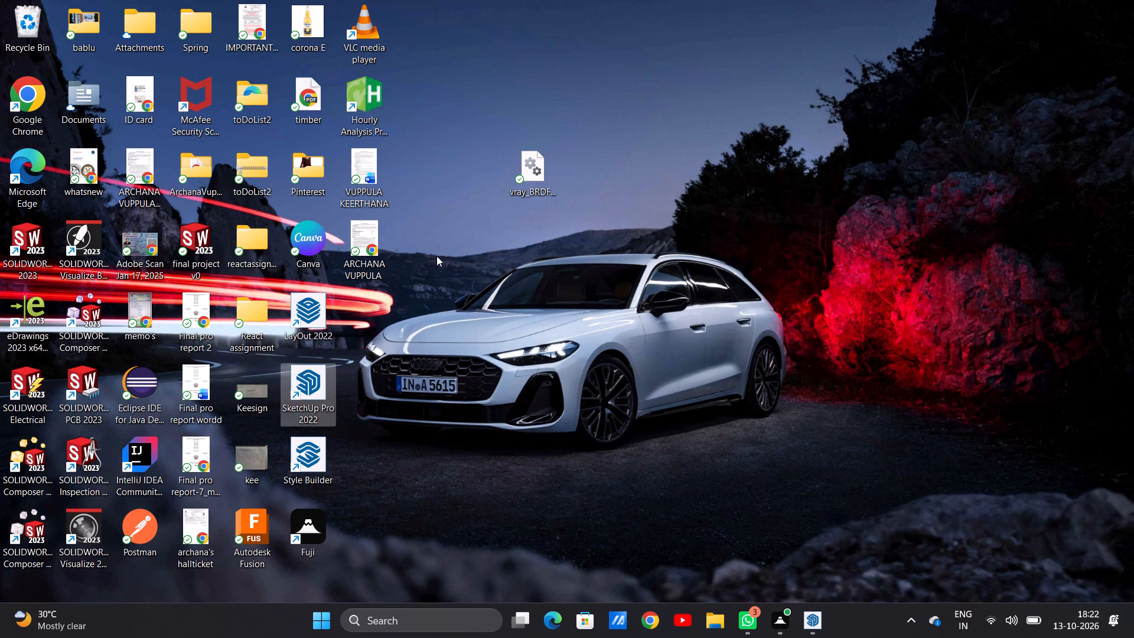
pyautogui.click(812, 629)
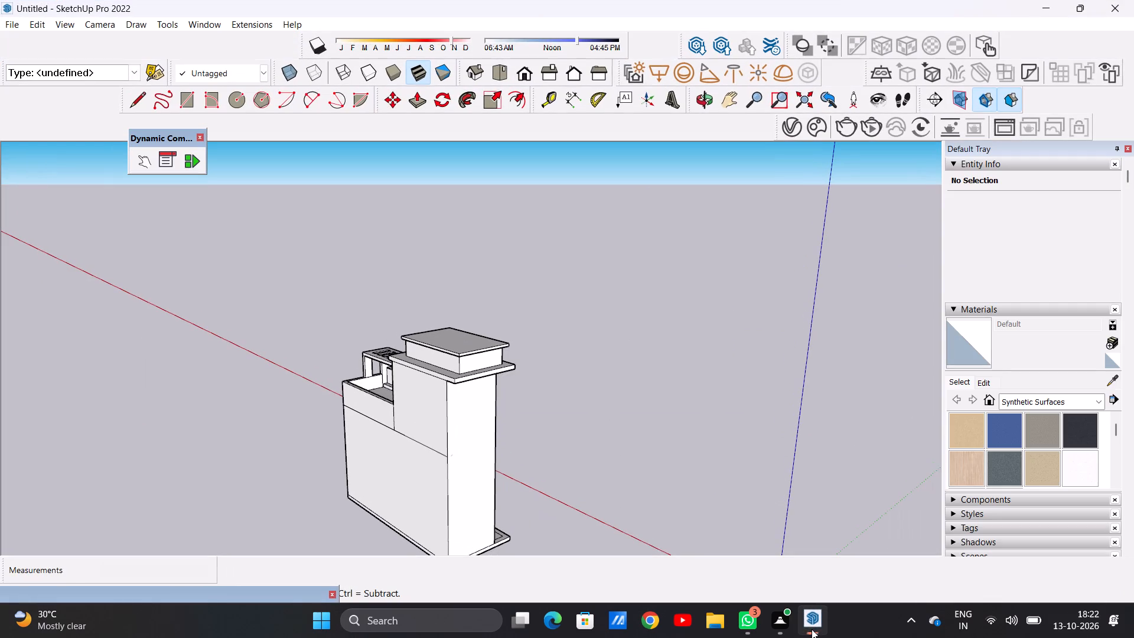
pyautogui.scroll(-4, 540, 334)
pyautogui.scroll(12, 484, 369)
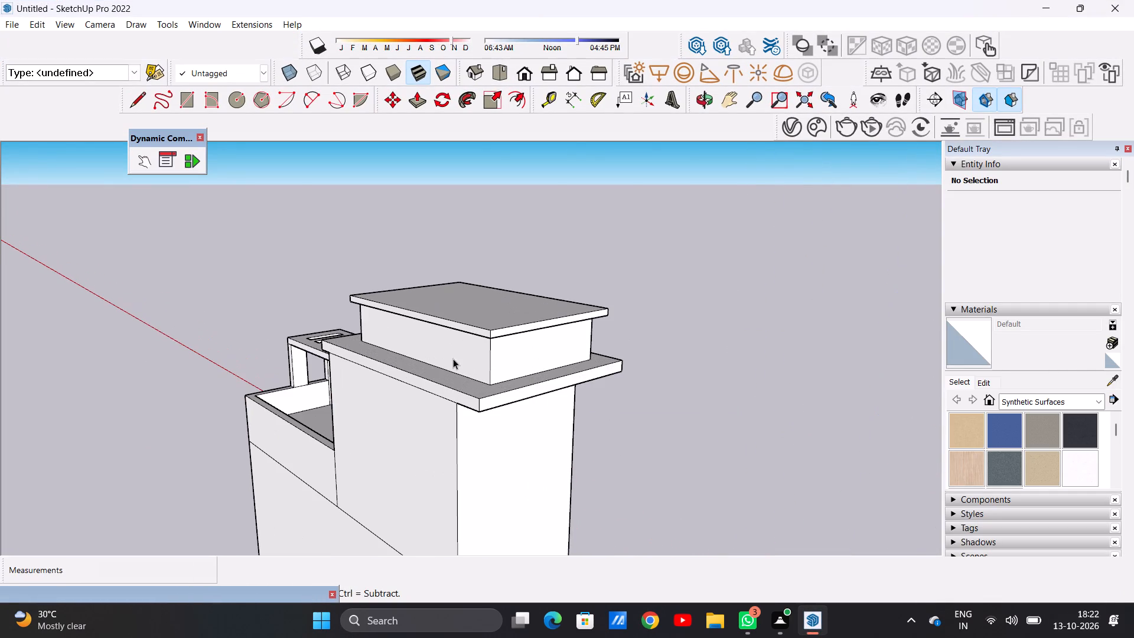
pyautogui.moveTo(542, 355); pyautogui.dragTo(191, 312, button='middle')
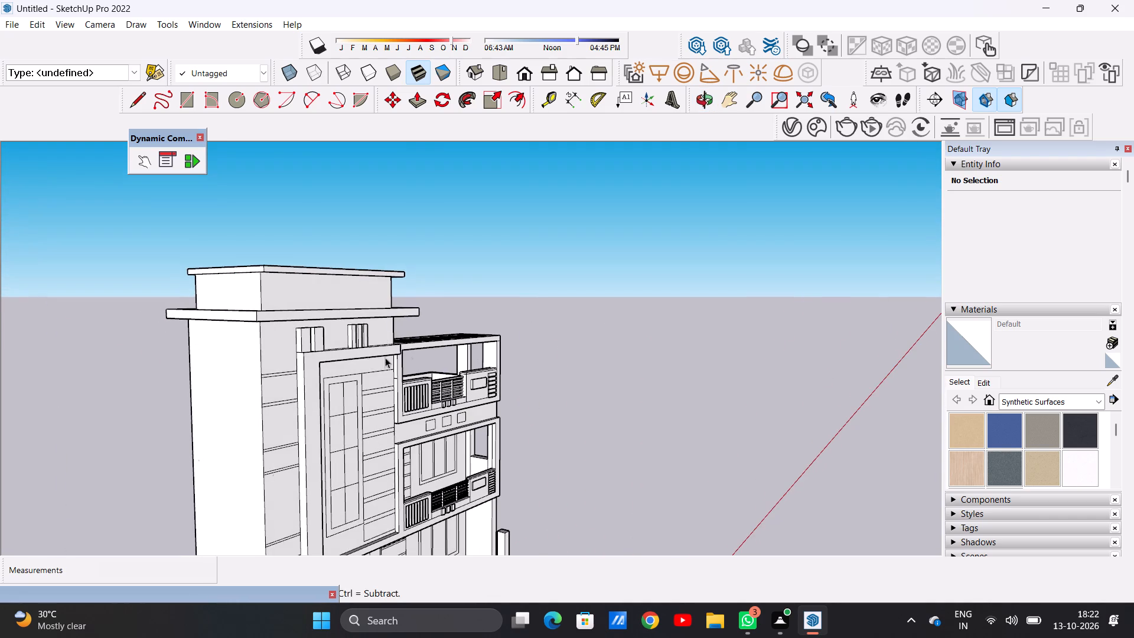
pyautogui.moveTo(363, 357); pyautogui.dragTo(203, 349, button='middle')
pyautogui.scroll(-8, 266, 353)
pyautogui.moveTo(462, 423); pyautogui.dragTo(334, 440, button='middle')
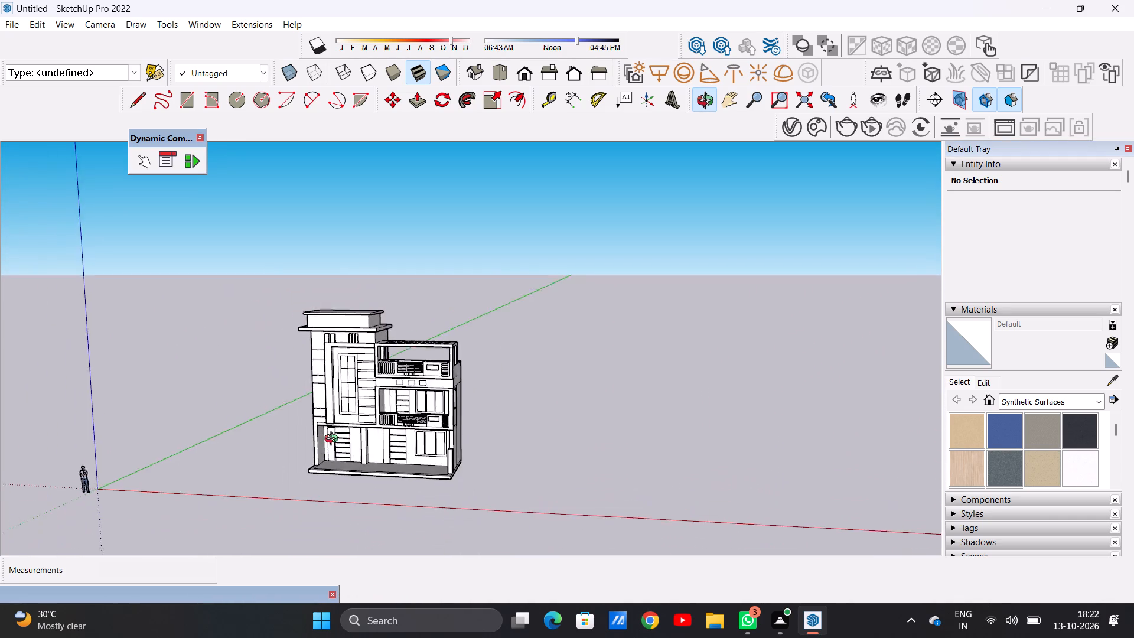
pyautogui.moveTo(334, 440); pyautogui.dragTo(379, 414, button='middle')
pyautogui.scroll(2, 330, 460)
pyautogui.scroll(-1, 330, 460)
pyautogui.scroll(4, 330, 460)
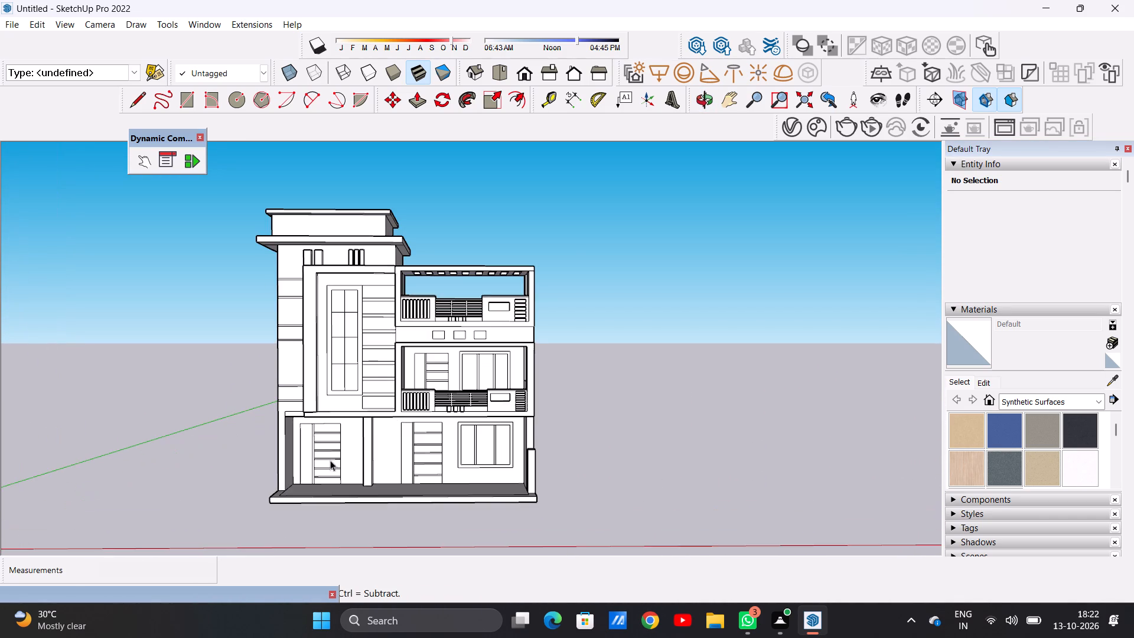
pyautogui.moveTo(400, 461); pyautogui.dragTo(400, 531, button='middle')
pyautogui.scroll(7, 343, 457)
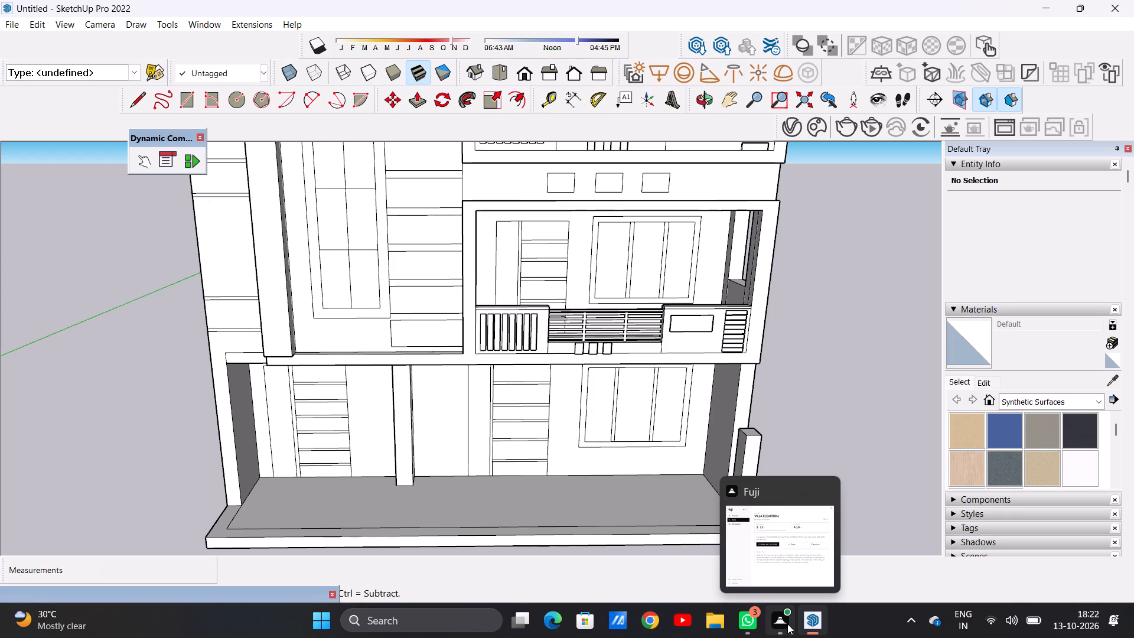
# Examine the house's front, corner and pergola side to review the porch and its short corner pillar.
pyautogui.click(790, 549)
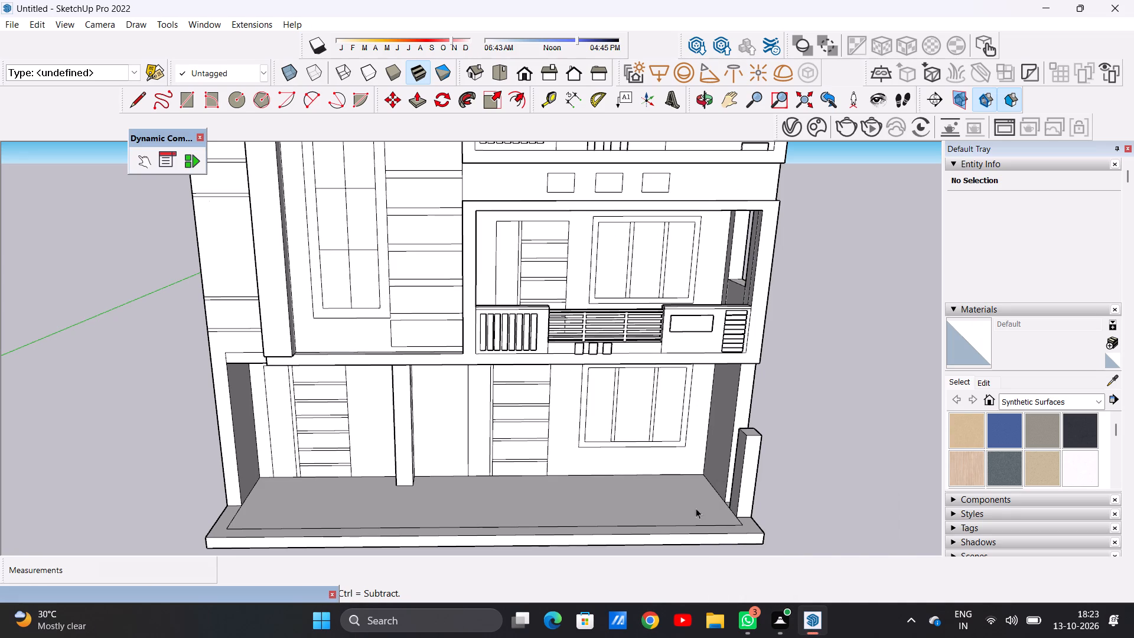
pyautogui.scroll(-14, 515, 427)
pyautogui.scroll(10, 379, 442)
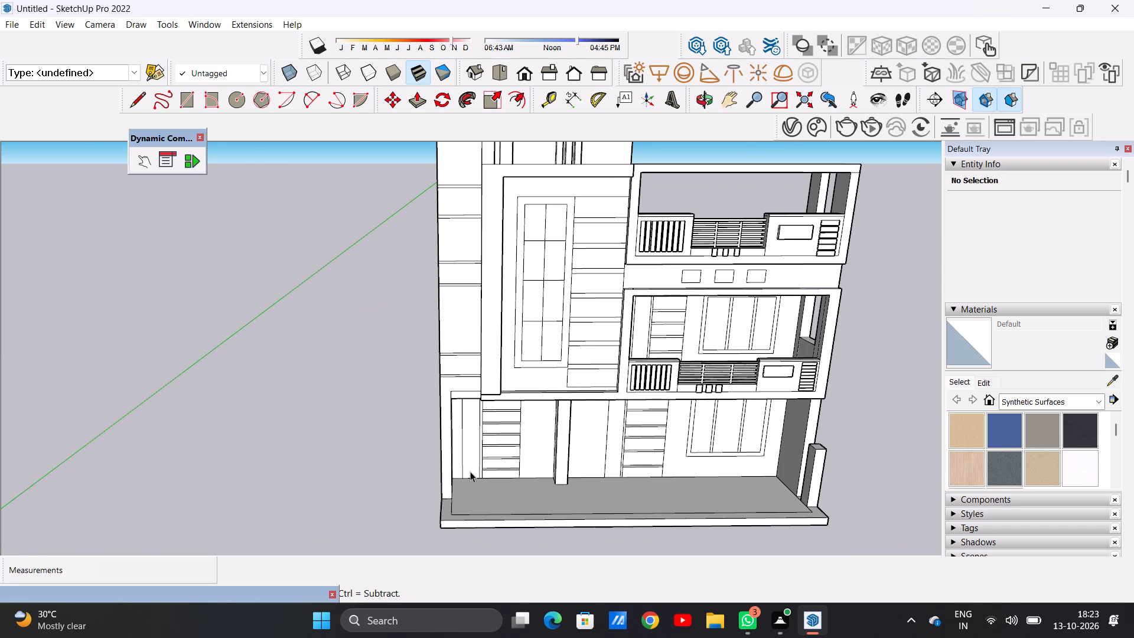
pyautogui.scroll(-4, 426, 473)
pyautogui.moveTo(413, 515); pyautogui.dragTo(522, 504, button='middle')
pyautogui.moveTo(522, 504); pyautogui.dragTo(550, 506, button='middle')
pyautogui.scroll(2, 500, 513)
pyautogui.scroll(-1, 484, 513)
pyautogui.scroll(2, 480, 513)
pyautogui.moveTo(470, 499); pyautogui.dragTo(482, 564, button='middle')
pyautogui.scroll(-4, 468, 493)
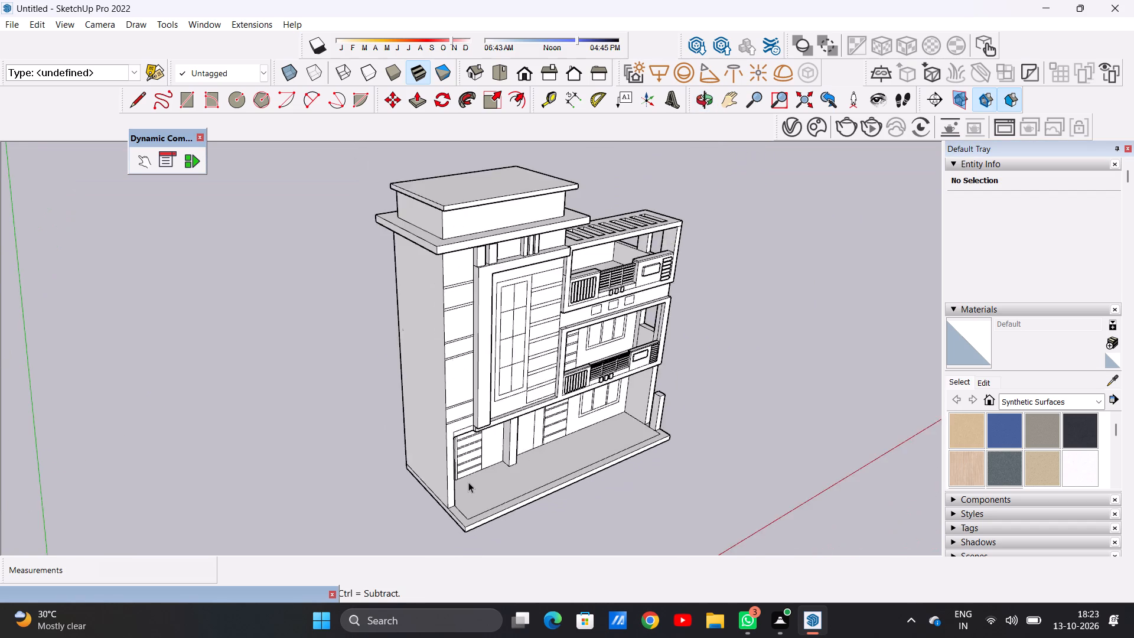
pyautogui.scroll(-3, 468, 482)
pyautogui.moveTo(641, 453); pyautogui.dragTo(278, 326, button='middle')
pyautogui.scroll(3, 572, 521)
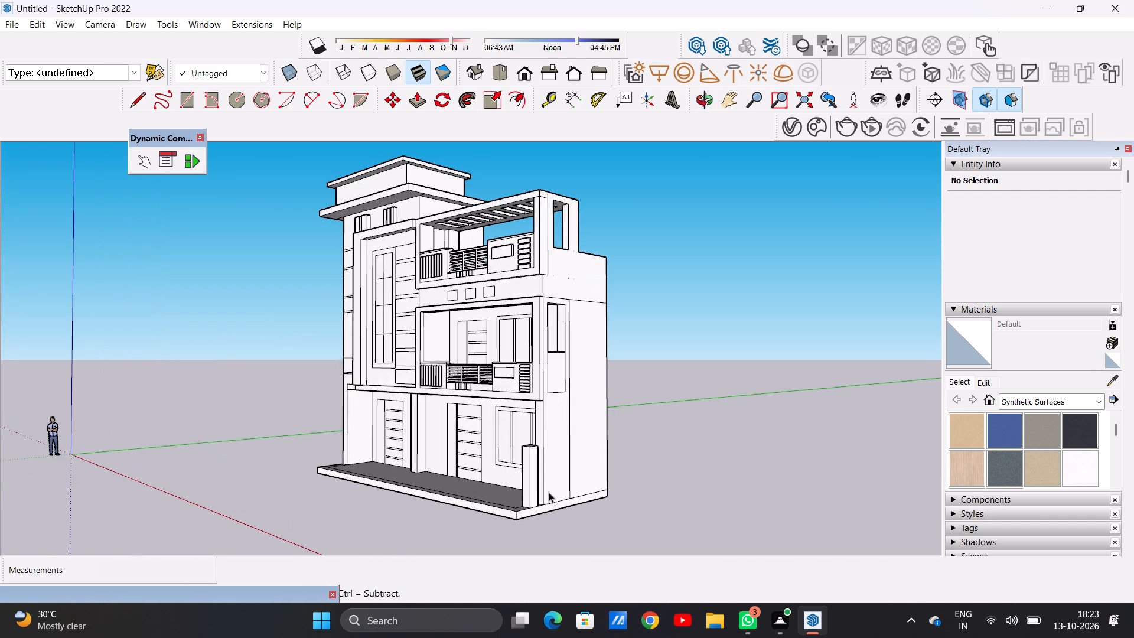
# Pull the inner face of the short porch pillar back about 9 7/8" to meet the house wall on the pergola side.
pyautogui.moveTo(578, 463); pyautogui.dragTo(501, 537, button='middle')
pyautogui.scroll(7, 495, 510)
pyautogui.moveTo(503, 504); pyautogui.dragTo(445, 530, button='middle')
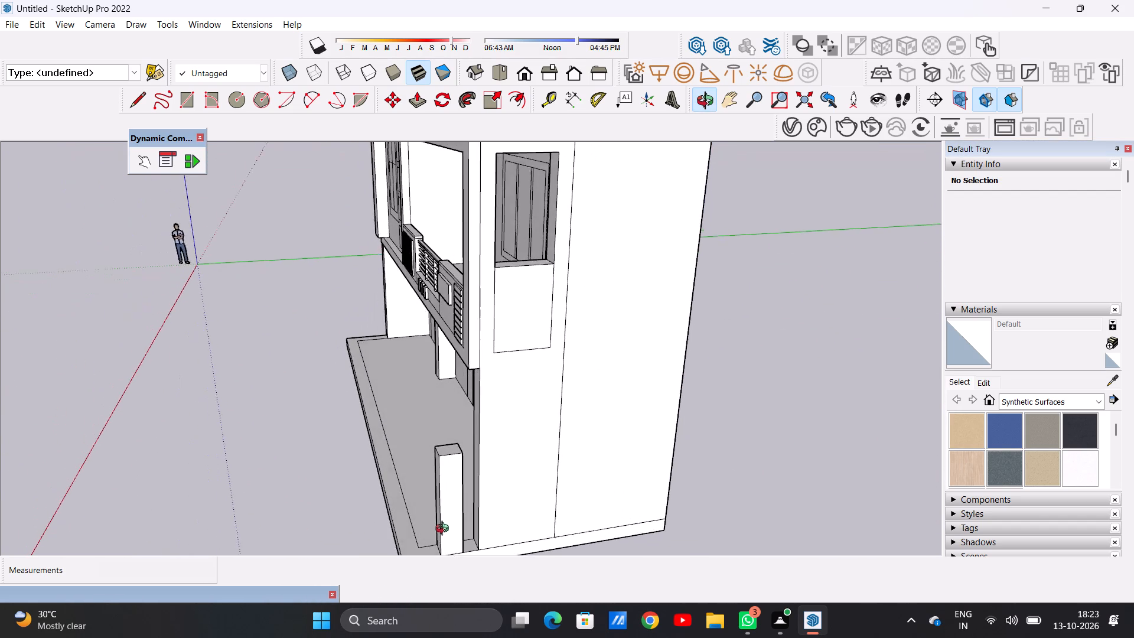
pyautogui.moveTo(445, 530); pyautogui.dragTo(445, 530, button='middle')
pyautogui.scroll(5, 465, 506)
pyautogui.moveTo(467, 502); pyautogui.dragTo(387, 490, button='middle')
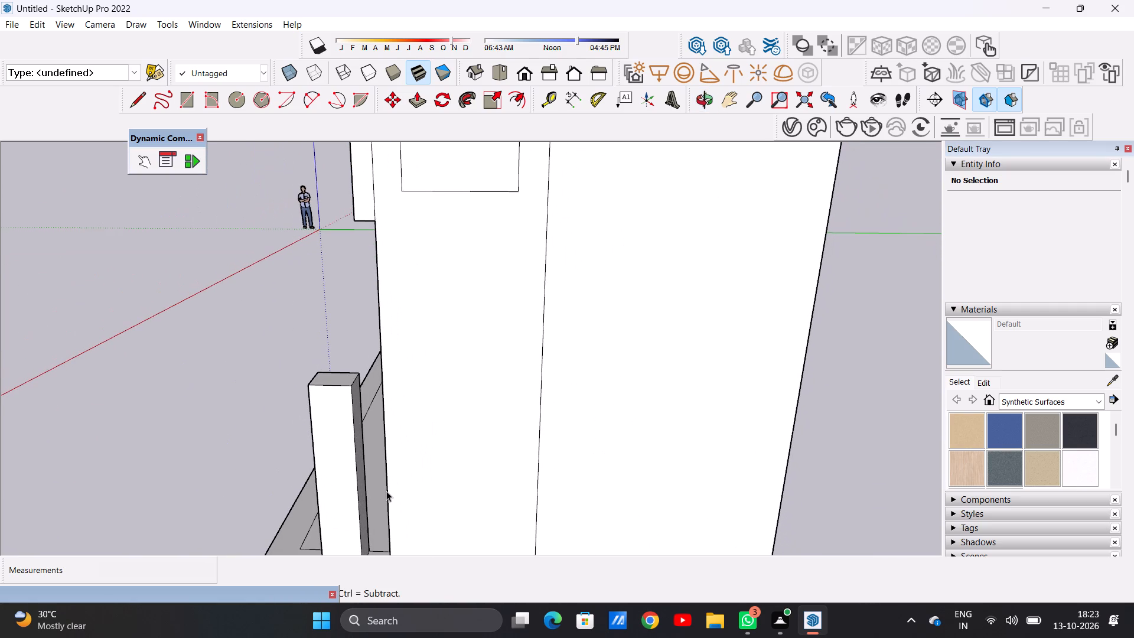
pyautogui.press('p')
pyautogui.scroll(4, 364, 431)
pyautogui.scroll(-2, 362, 425)
pyautogui.scroll(1, 346, 418)
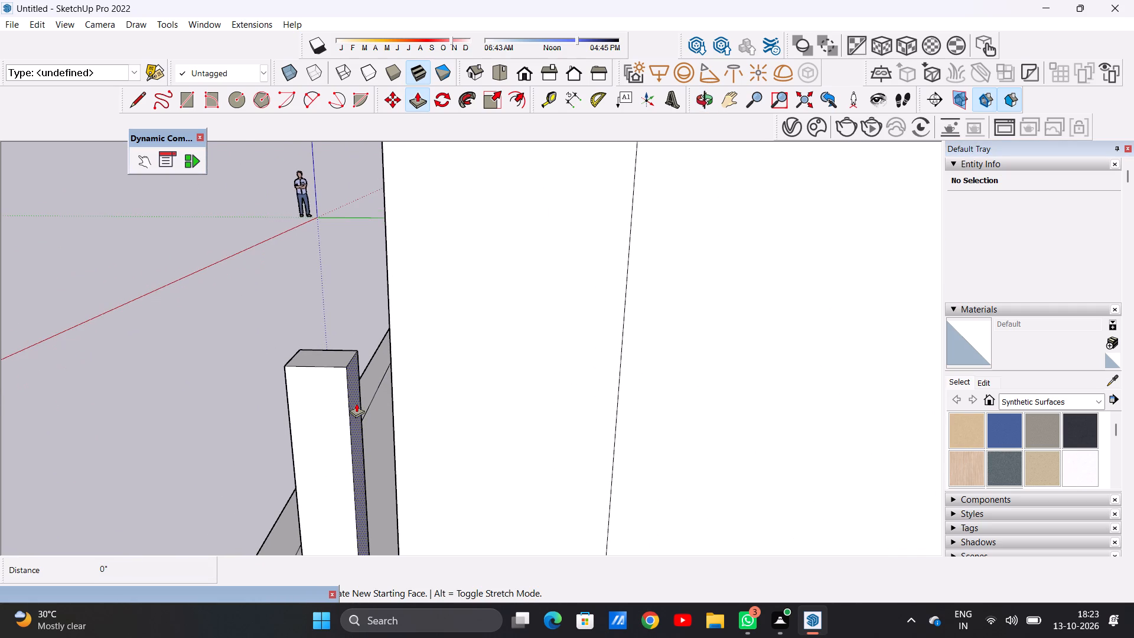
pyautogui.click(355, 403)
pyautogui.click(393, 365)
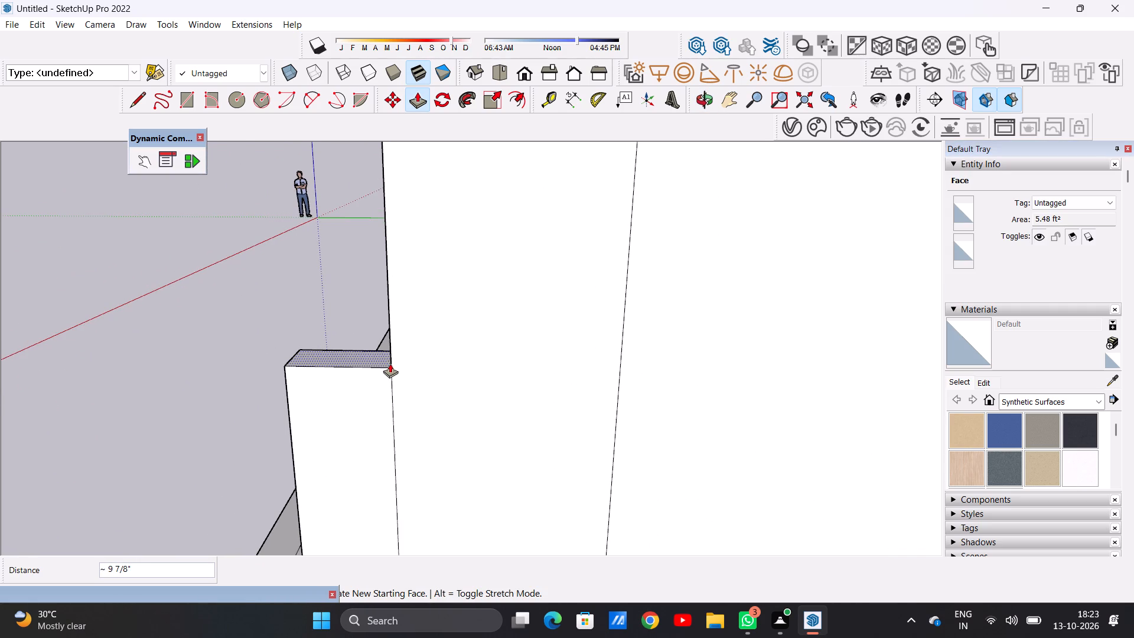
# Pull the front face of the pergola-side low porch wall about 8" toward the platform's front edge.
pyautogui.scroll(-8, 408, 392)
pyautogui.scroll(1, 481, 401)
pyautogui.scroll(-8, 494, 396)
pyautogui.moveTo(396, 411); pyautogui.dragTo(716, 402, button='middle')
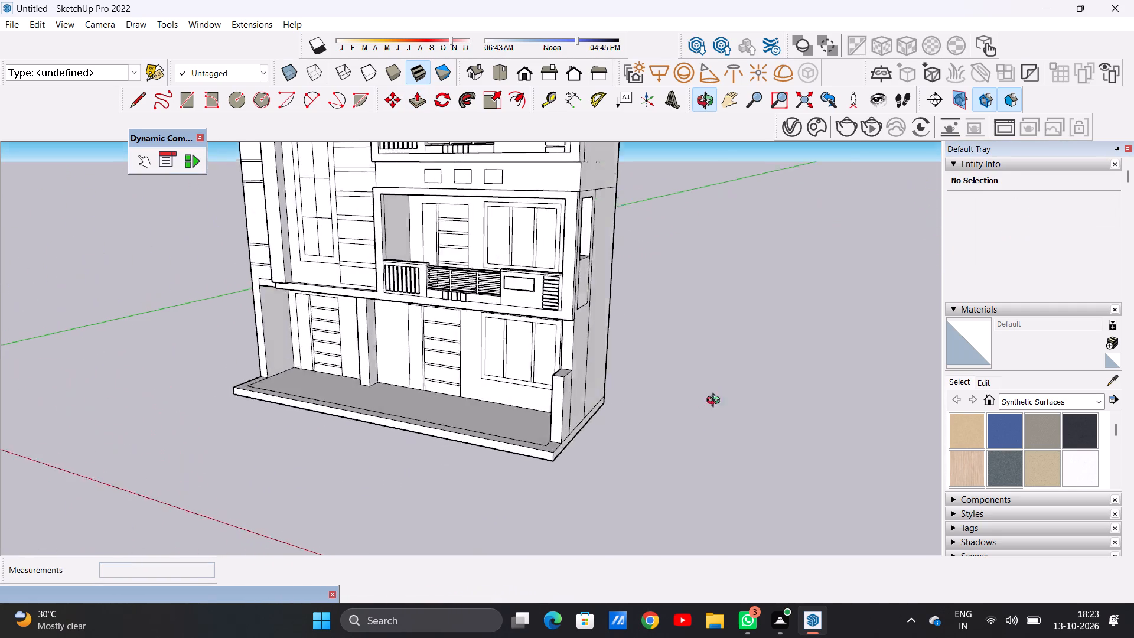
pyautogui.moveTo(716, 402); pyautogui.dragTo(748, 396, button='middle')
pyautogui.scroll(6, 561, 403)
pyautogui.moveTo(602, 443); pyautogui.dragTo(503, 524, button='middle')
pyautogui.scroll(5, 535, 467)
pyautogui.scroll(-1, 533, 467)
pyautogui.scroll(1, 533, 467)
pyautogui.click(533, 467)
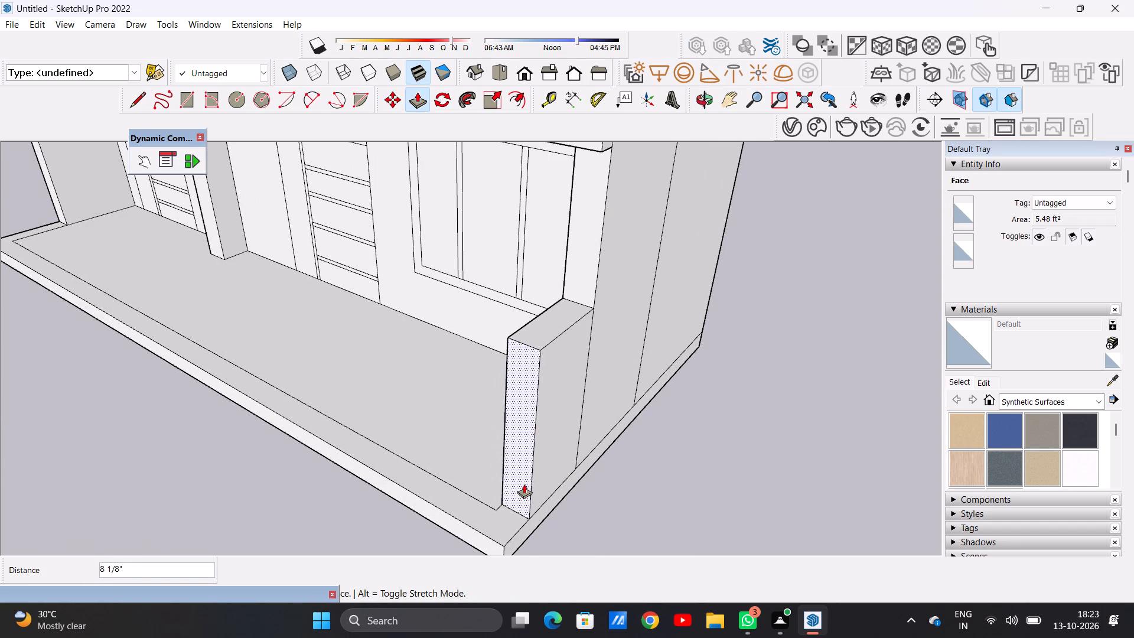
pyautogui.click(524, 484)
pyautogui.press('space')
# Examine the porch from both ends and the front to compare the low wall with the open tall-block corner.
pyautogui.scroll(-7, 532, 500)
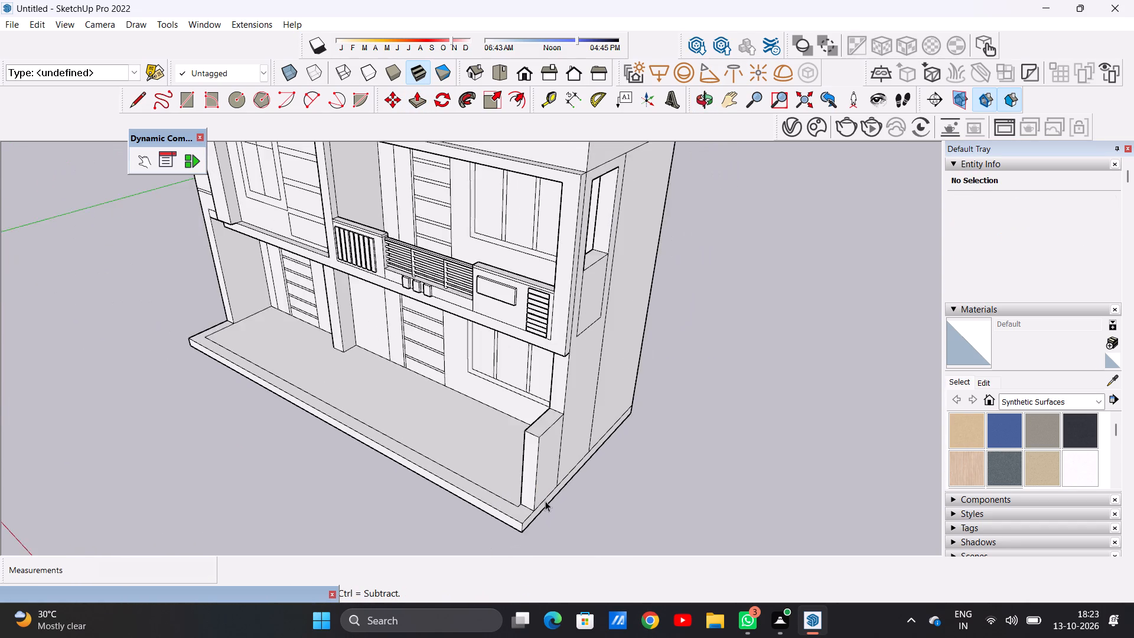
pyautogui.scroll(-4, 545, 501)
pyautogui.moveTo(455, 482); pyautogui.dragTo(708, 428, button='middle')
pyautogui.scroll(-3, 456, 452)
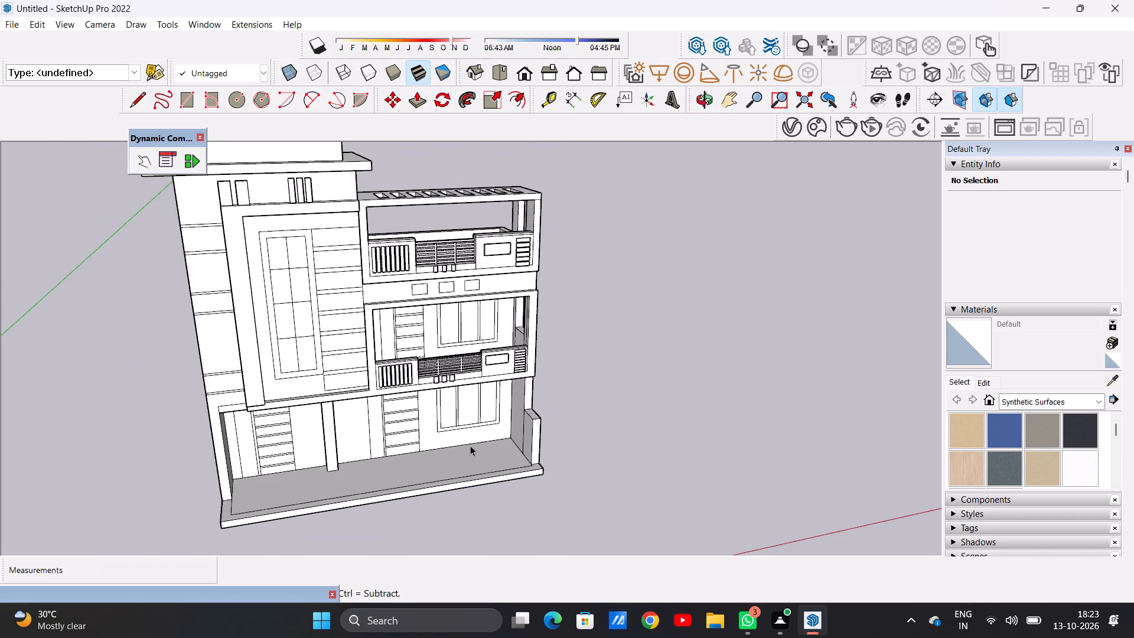
pyautogui.moveTo(486, 477); pyautogui.dragTo(392, 441, button='middle')
pyautogui.scroll(5, 250, 472)
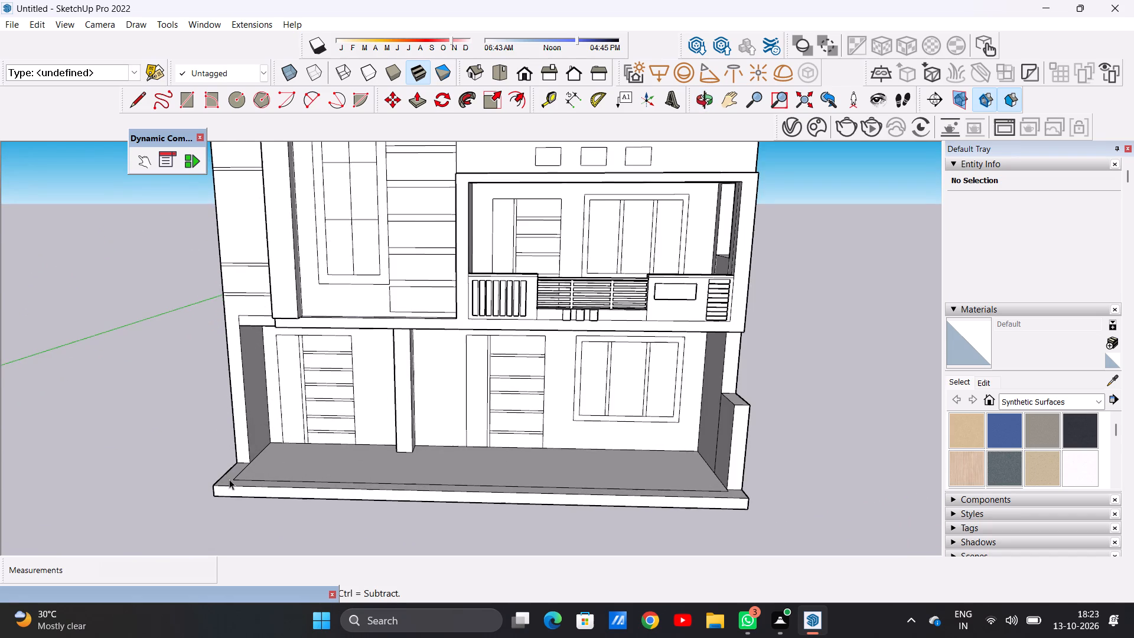
pyautogui.moveTo(284, 495); pyautogui.dragTo(504, 515, button='middle')
pyautogui.scroll(-8, 506, 387)
pyautogui.moveTo(435, 427); pyautogui.dragTo(413, 482, button='middle')
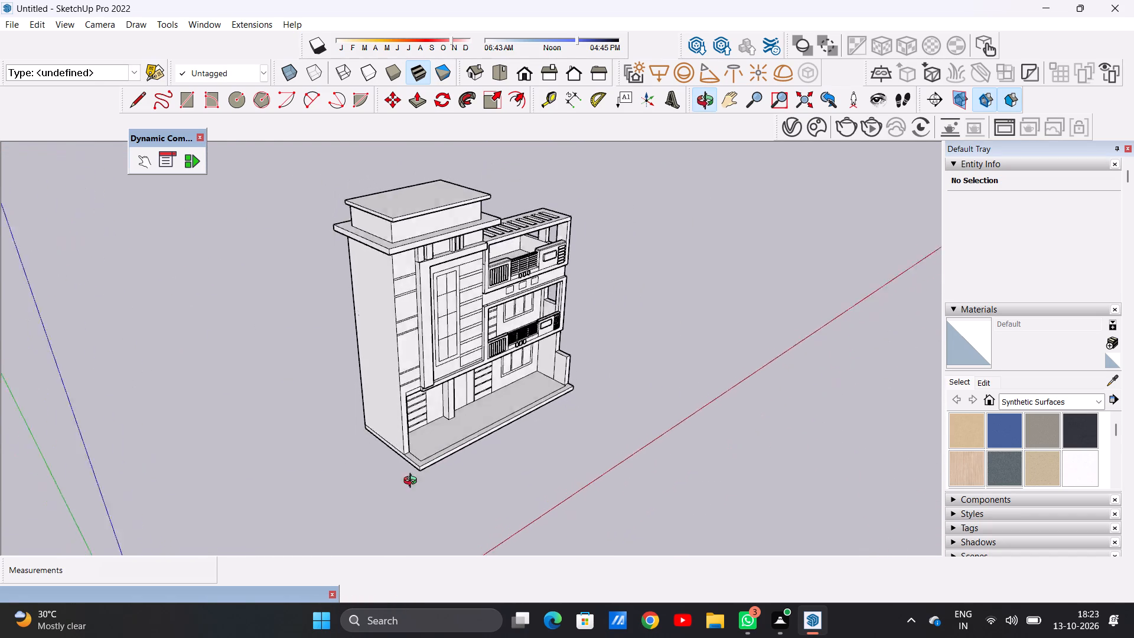
pyautogui.moveTo(413, 482); pyautogui.dragTo(338, 493, button='middle')
pyautogui.scroll(9, 447, 422)
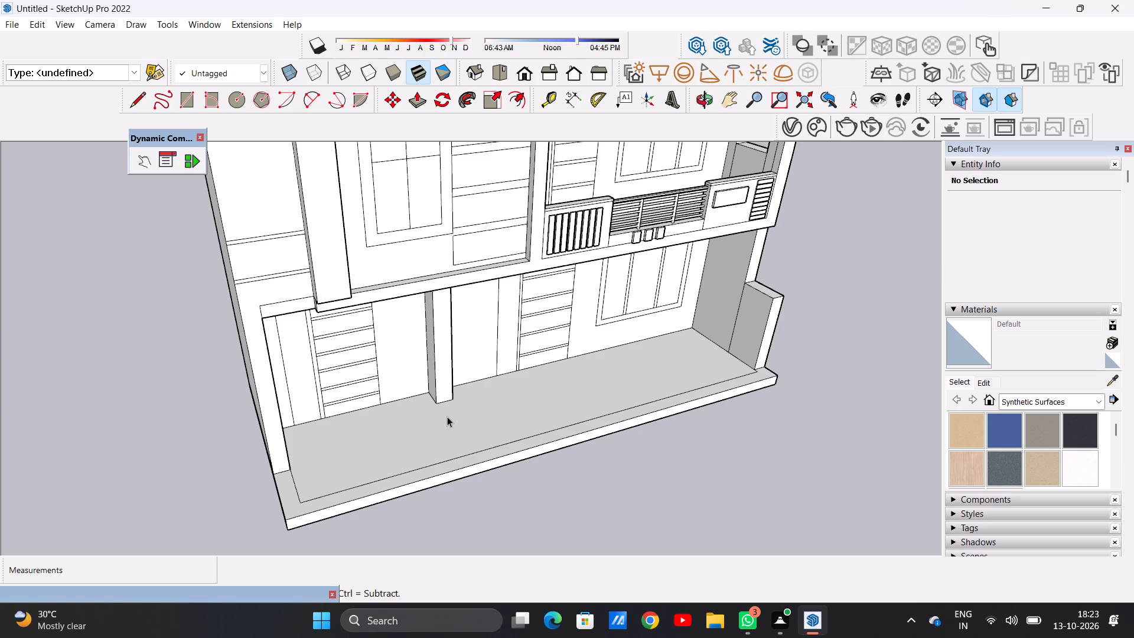
pyautogui.scroll(1, 415, 422)
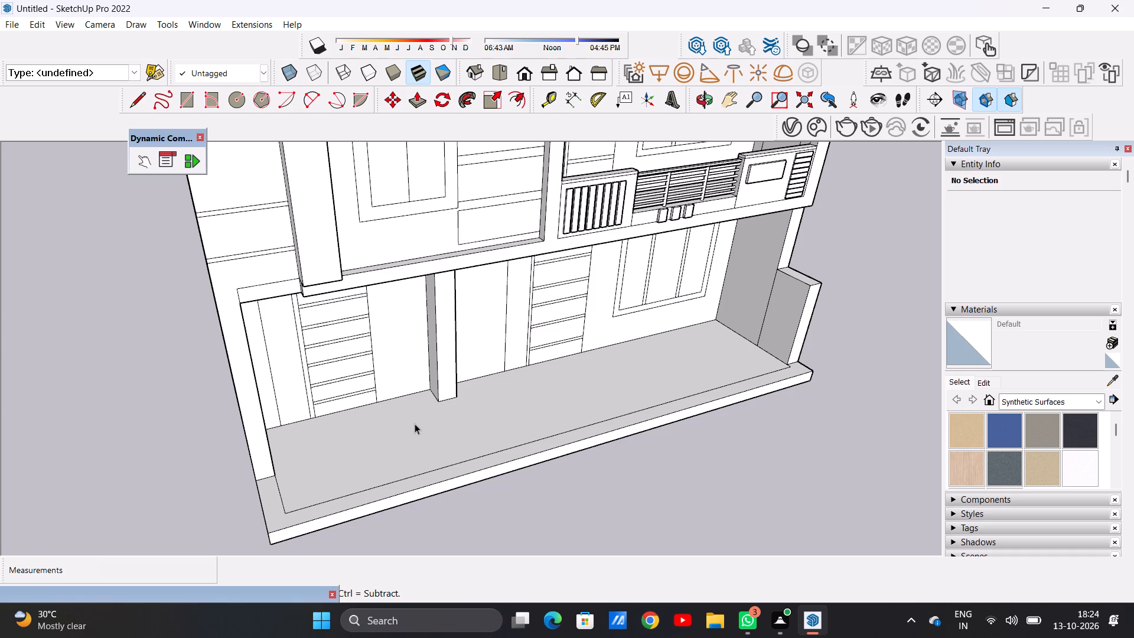
# Draw a short line across the porch's front border strip near the tall-block corner, closing off an L-shaped corner area.
pyautogui.scroll(-2, 339, 446)
pyautogui.scroll(-20, 339, 446)
pyautogui.scroll(-7, 339, 446)
pyautogui.scroll(8, 312, 462)
pyautogui.scroll(-1, 308, 466)
pyautogui.scroll(2, 308, 466)
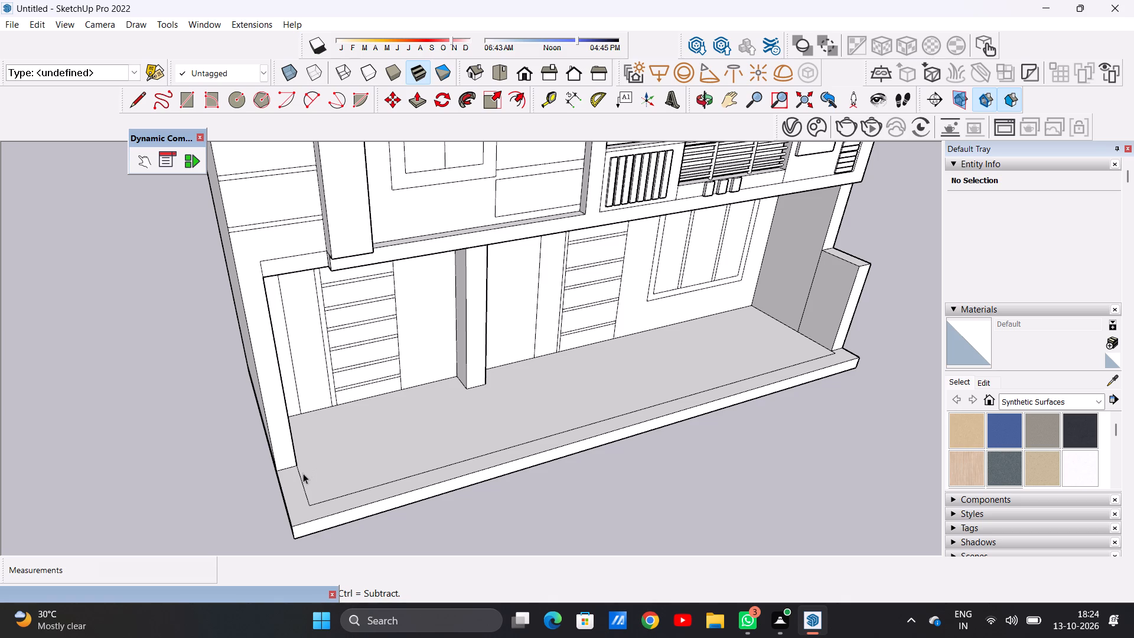
pyautogui.scroll(2, 306, 510)
pyautogui.press('l')
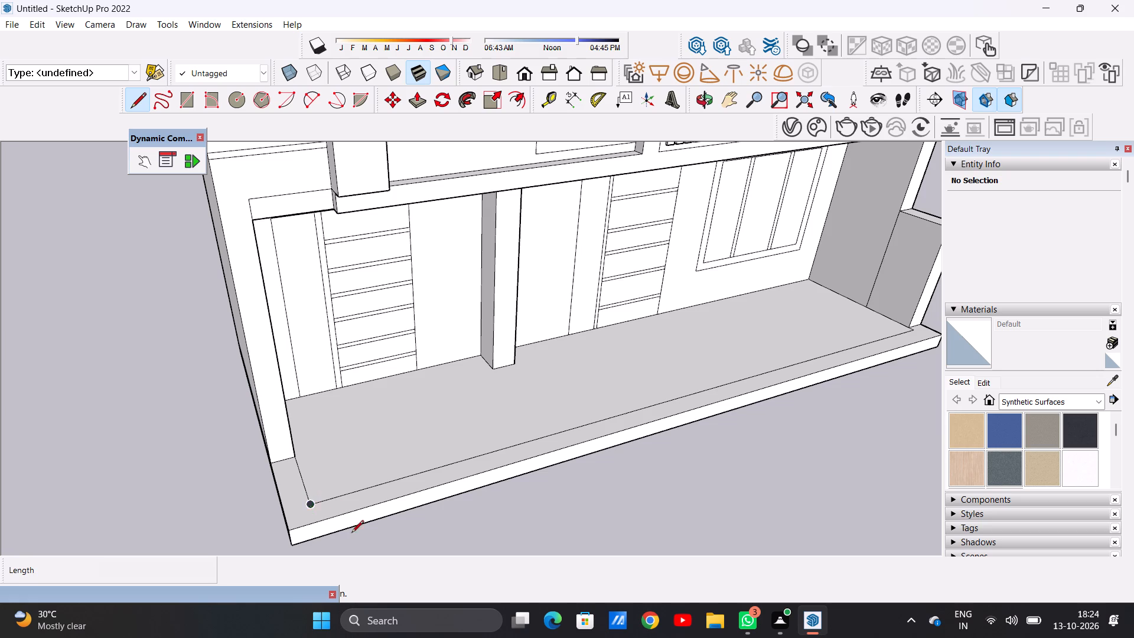
pyautogui.click(324, 501)
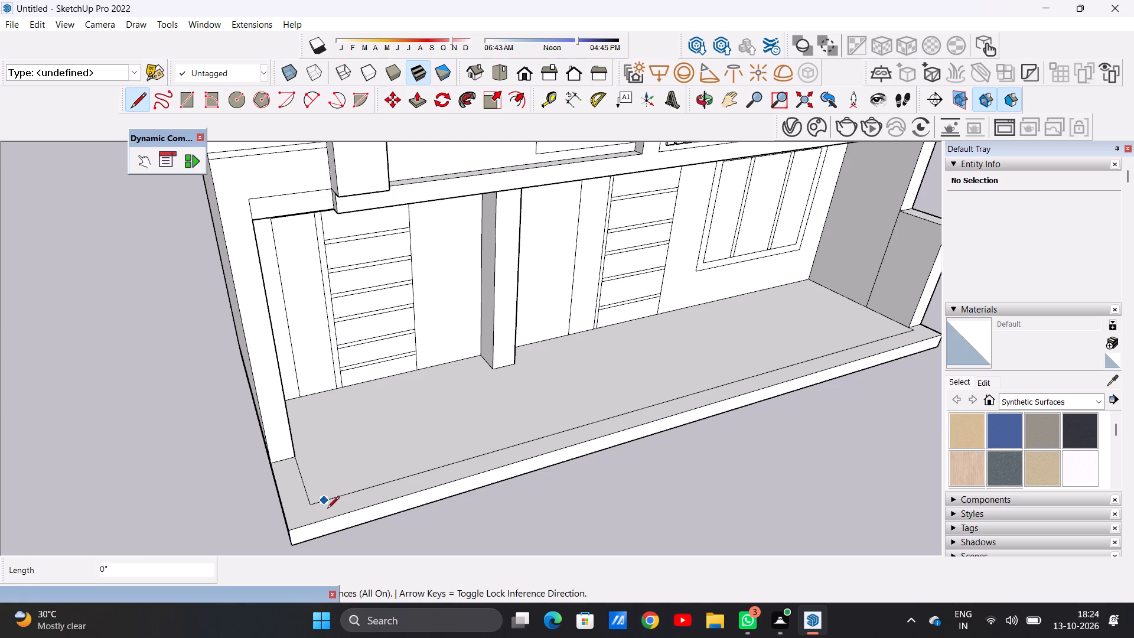
pyautogui.click(333, 519)
pyautogui.press('space')
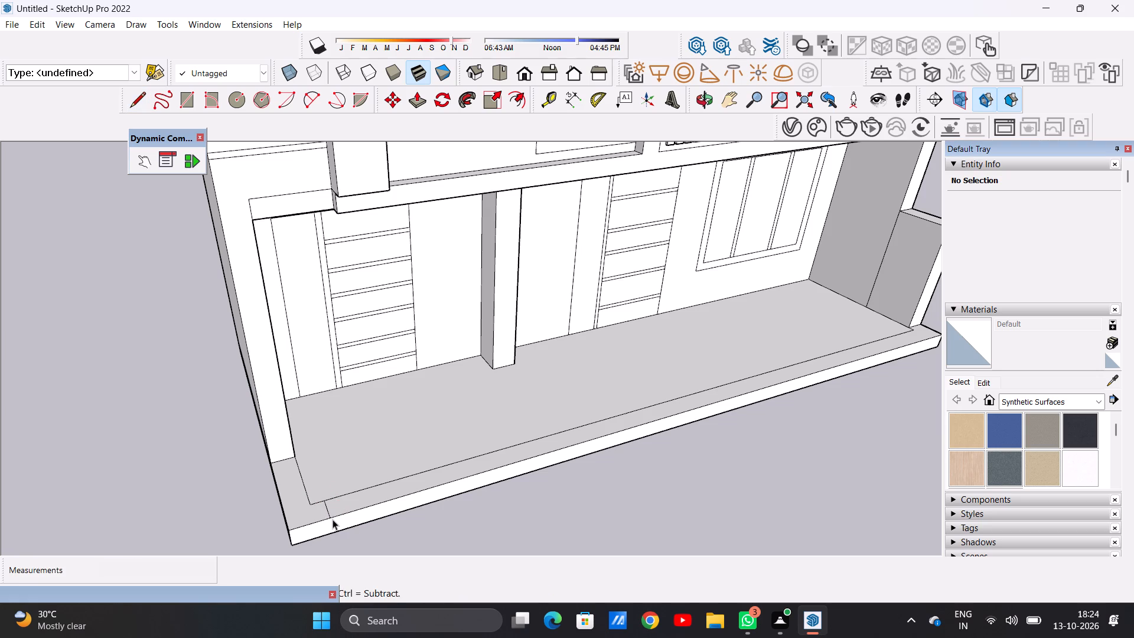
# Pull the L-shaped corner area up about 5' 9" to match the height of the opposite low porch wall.
pyautogui.press('p')
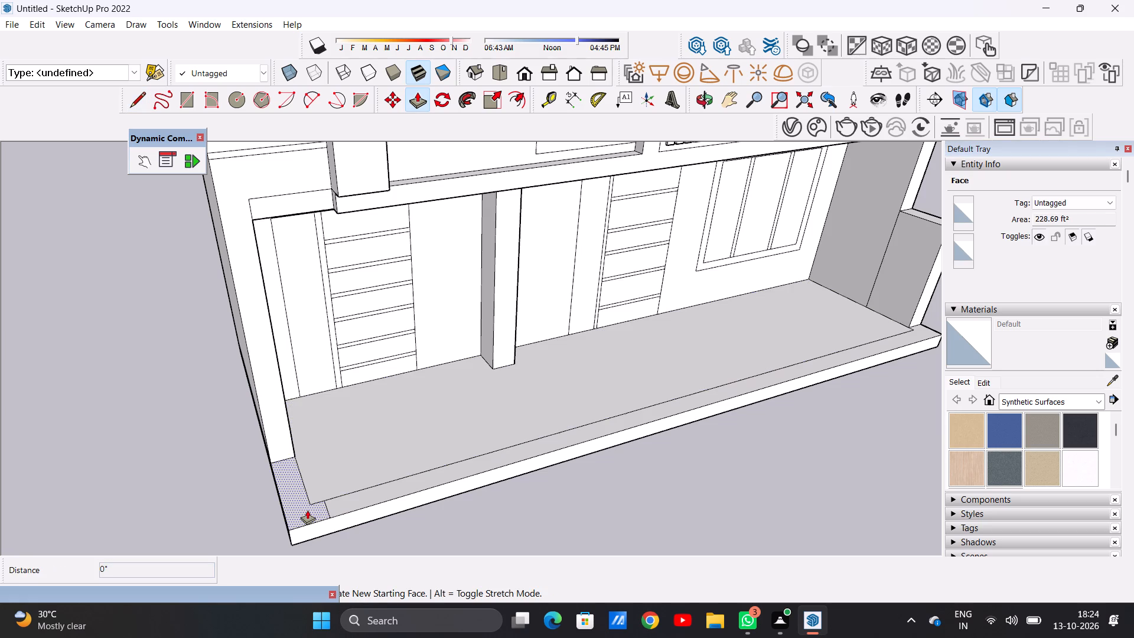
pyautogui.click(307, 511)
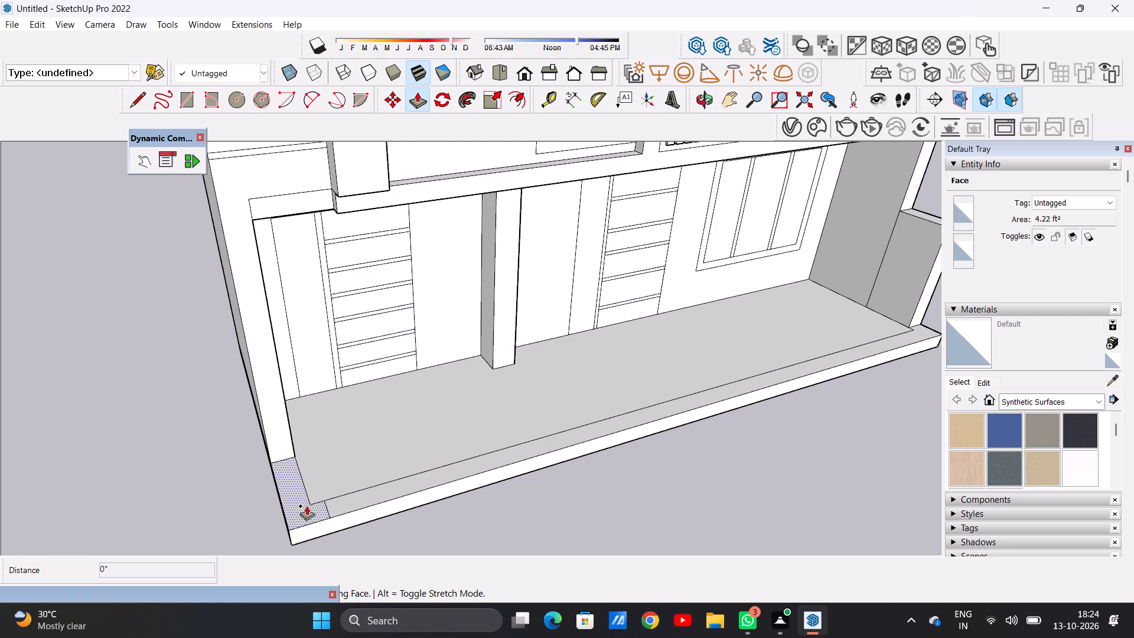
pyautogui.scroll(-11, 303, 479)
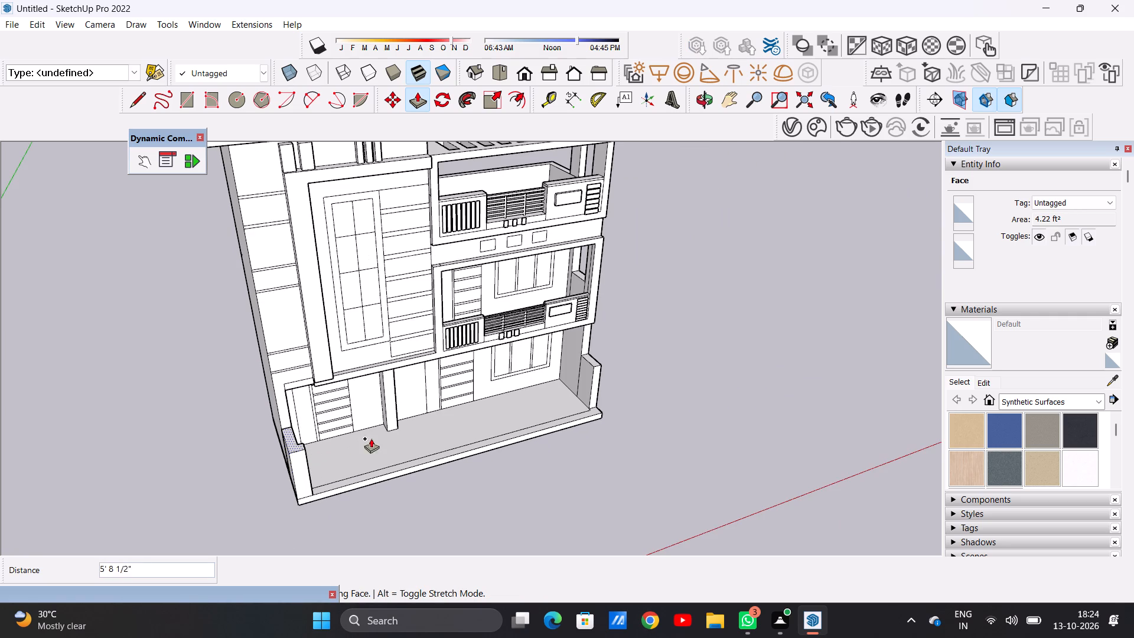
pyautogui.click(598, 370)
pyautogui.press('space')
# Examine the porch from the front, above and both sides to compare the two low corner walls.
pyautogui.scroll(-1, 563, 457)
pyautogui.moveTo(562, 457); pyautogui.dragTo(494, 383, button='middle')
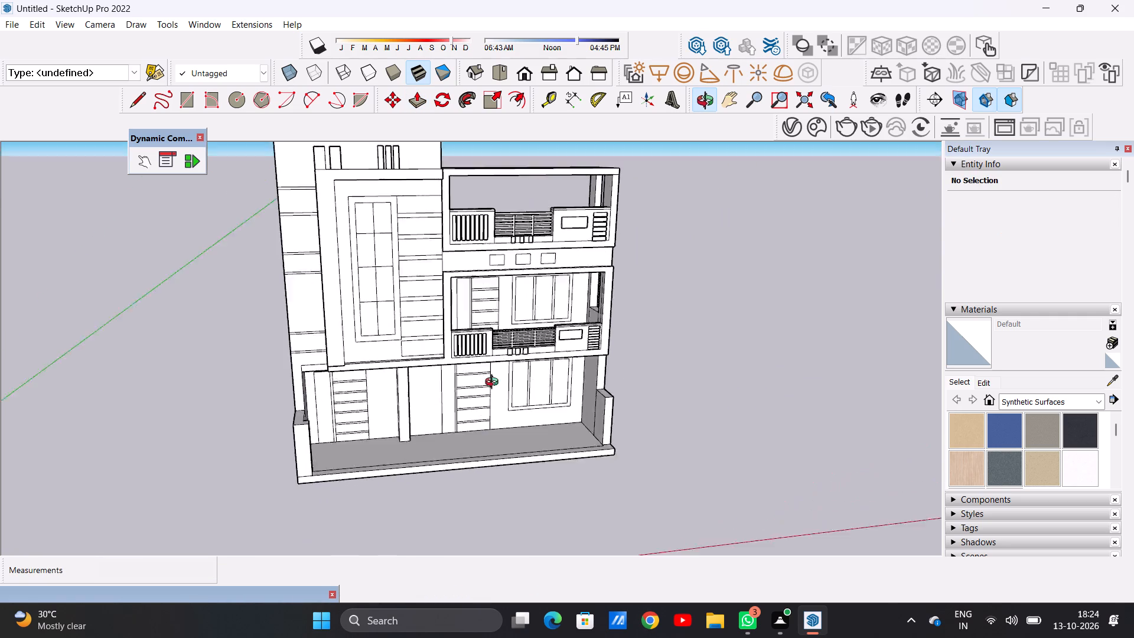
pyautogui.moveTo(494, 383); pyautogui.dragTo(454, 410, button='middle')
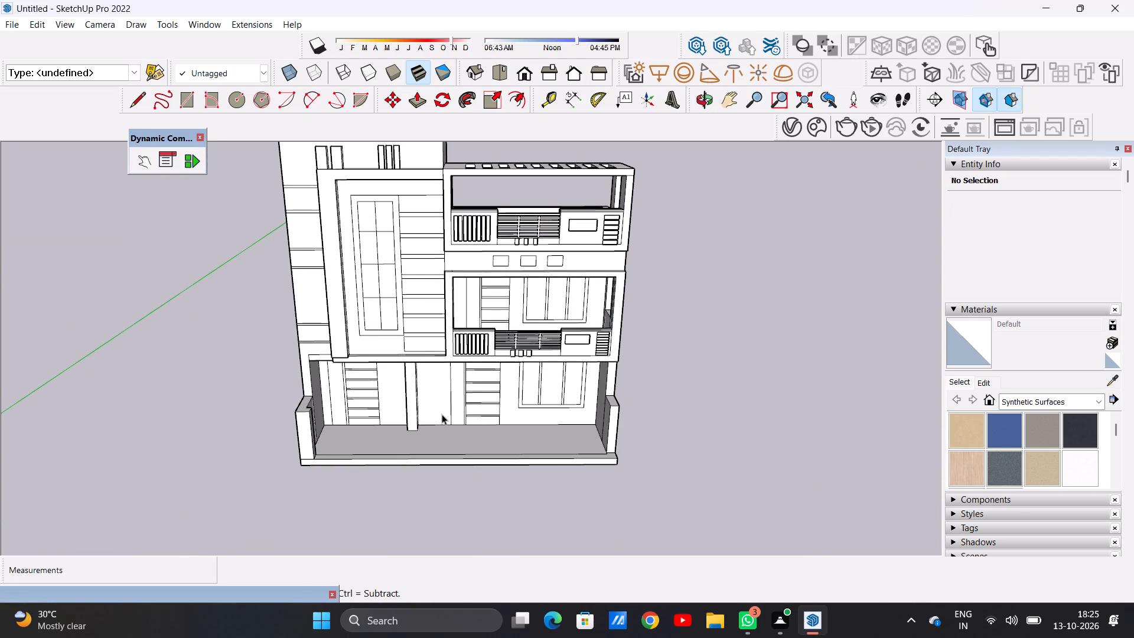
pyautogui.scroll(-7, 382, 484)
pyautogui.scroll(8, 419, 448)
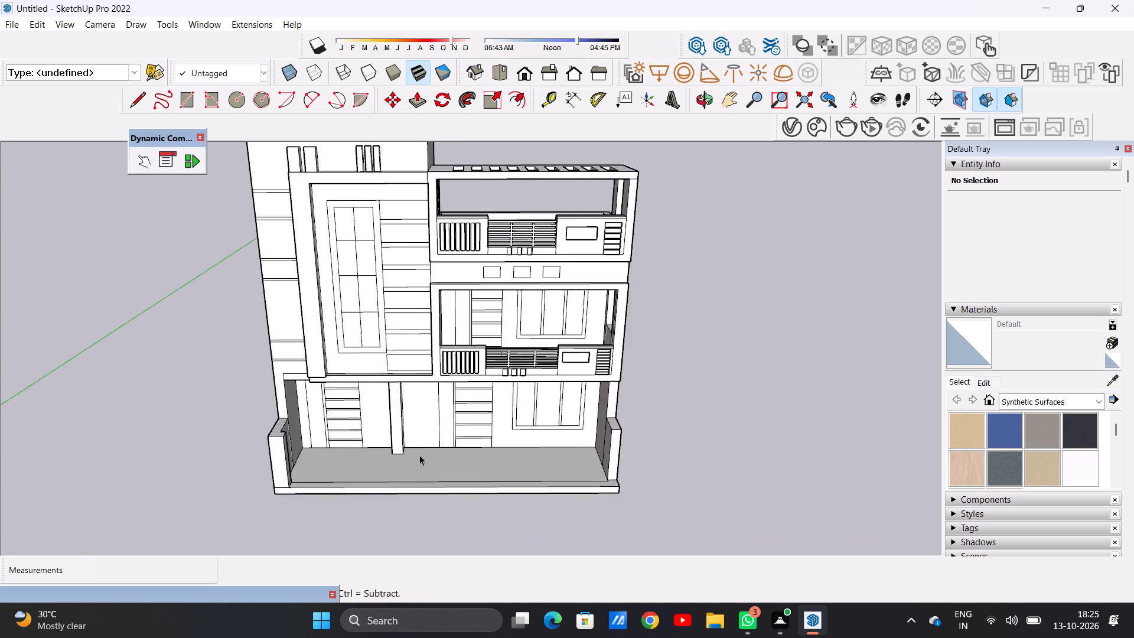
pyautogui.scroll(3, 419, 455)
pyautogui.scroll(-5, 558, 406)
pyautogui.moveTo(541, 441); pyautogui.dragTo(552, 556, button='middle')
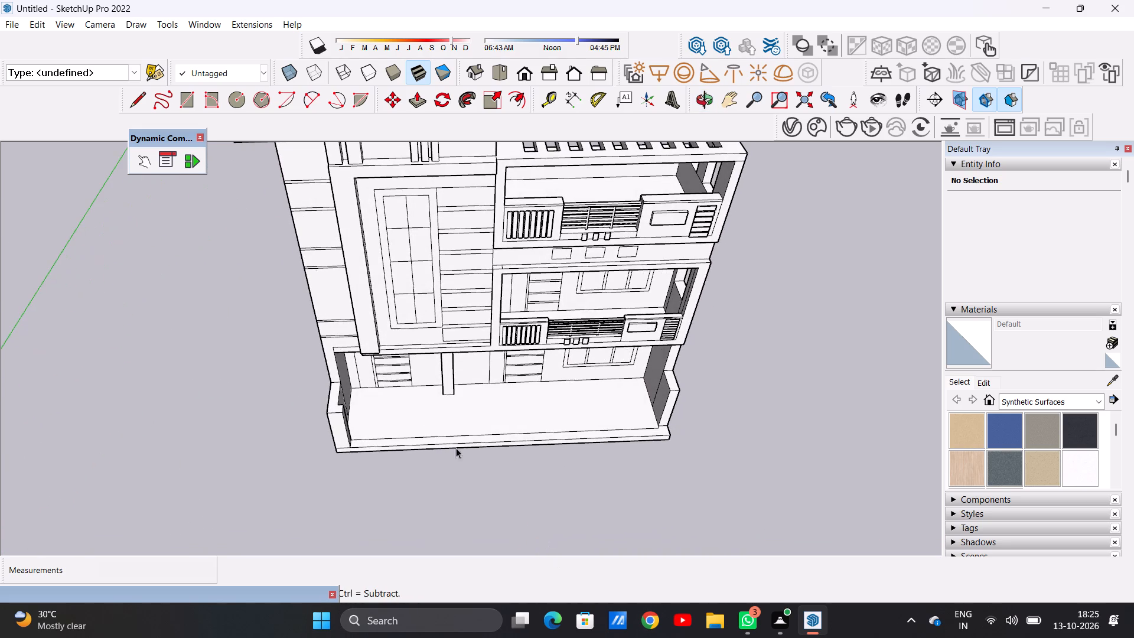
pyautogui.scroll(8, 403, 437)
pyautogui.scroll(-1, 406, 447)
pyautogui.scroll(1, 406, 447)
pyautogui.moveTo(504, 467); pyautogui.dragTo(374, 415, button='middle')
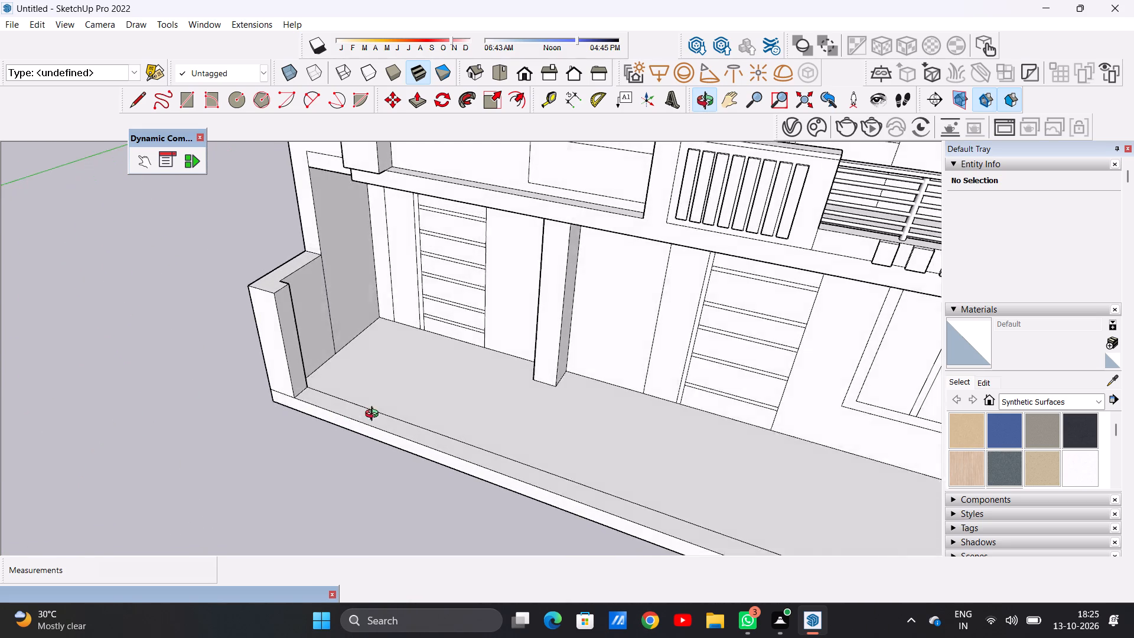
pyautogui.moveTo(374, 415); pyautogui.dragTo(382, 416, button='middle')
pyautogui.scroll(-10, 394, 458)
pyautogui.moveTo(402, 463); pyautogui.dragTo(644, 438, button='middle')
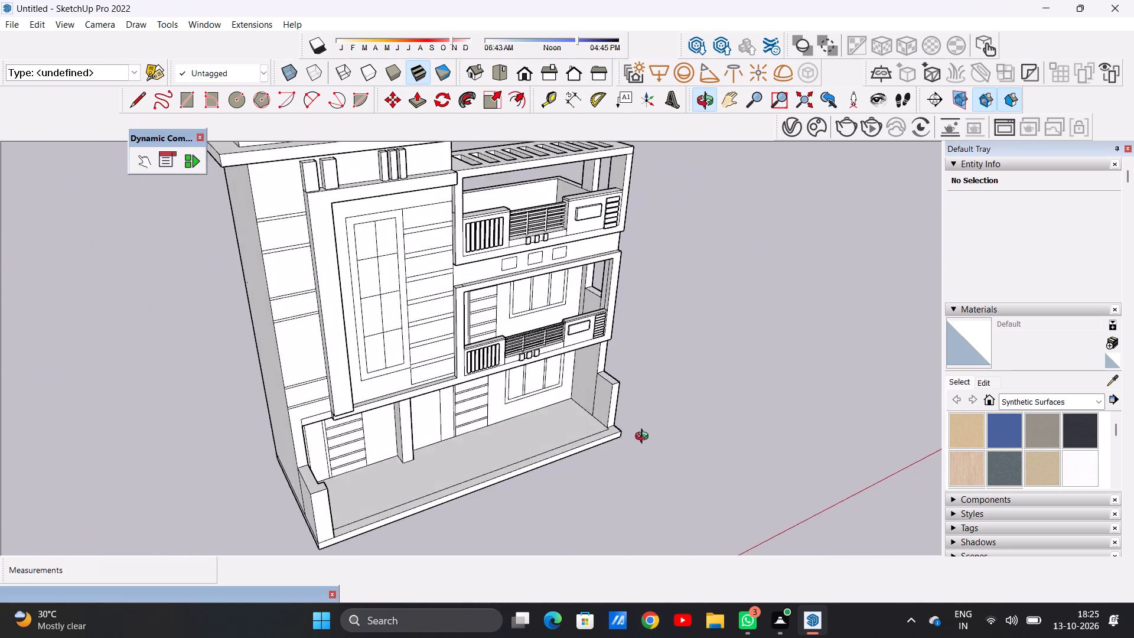
pyautogui.moveTo(644, 438); pyautogui.dragTo(462, 476, button='middle')
# Draw a line about 11 7/16" long across the porch's front border strip at the balcony-side corner, closing off a small corner area.
pyautogui.scroll(4, 646, 508)
pyautogui.moveTo(660, 516); pyautogui.dragTo(660, 492, button='middle')
pyautogui.scroll(1, 660, 516)
pyautogui.moveTo(660, 492); pyautogui.dragTo(660, 518, button='middle')
pyautogui.scroll(2, 654, 502)
pyautogui.scroll(-1, 654, 502)
pyautogui.scroll(7, 654, 500)
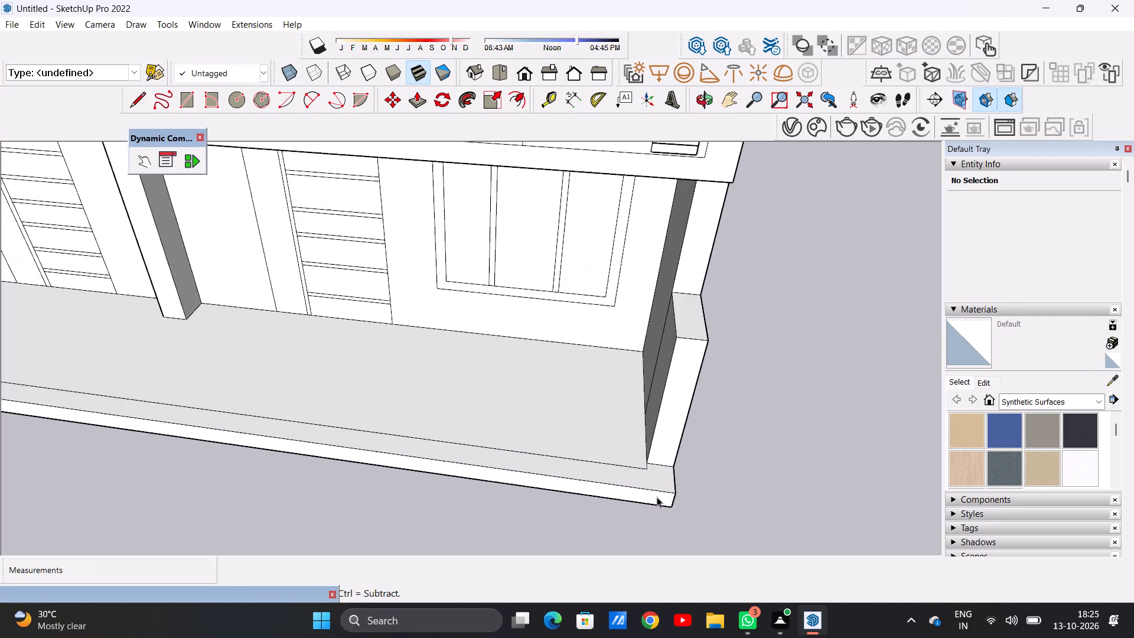
pyautogui.press('l')
pyautogui.scroll(7, 660, 493)
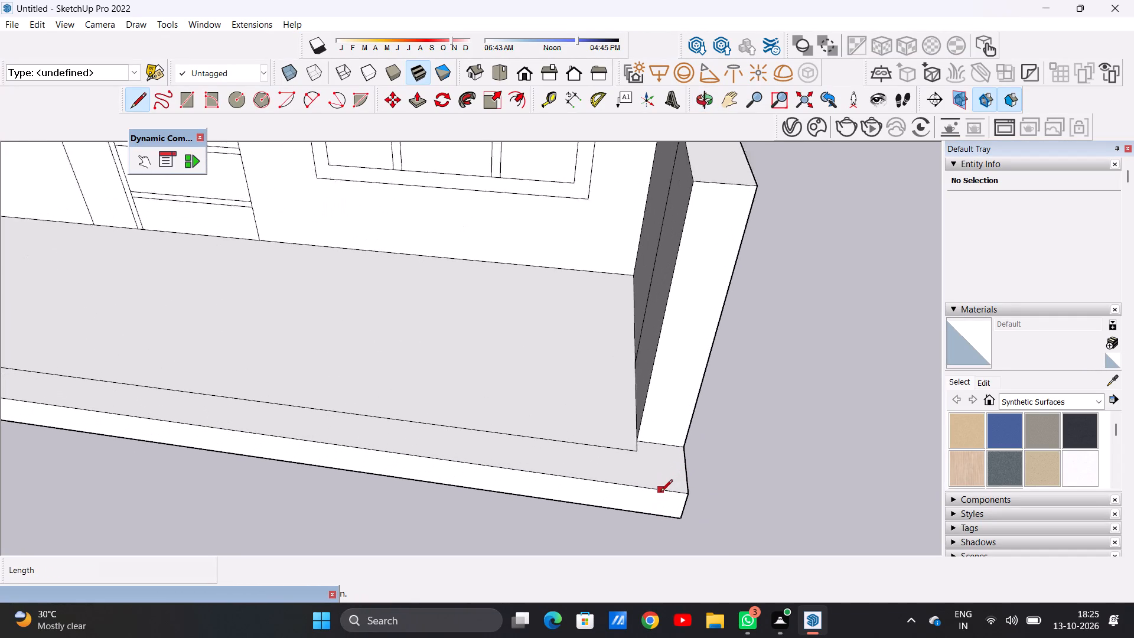
pyautogui.click(635, 444)
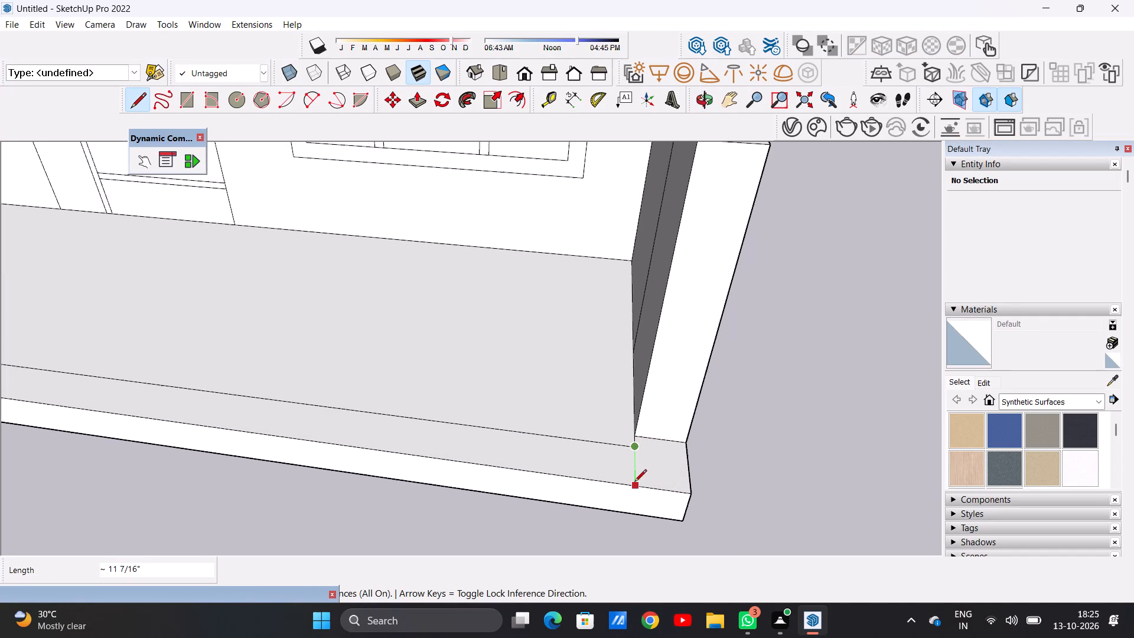
pyautogui.click(634, 490)
pyautogui.press('space')
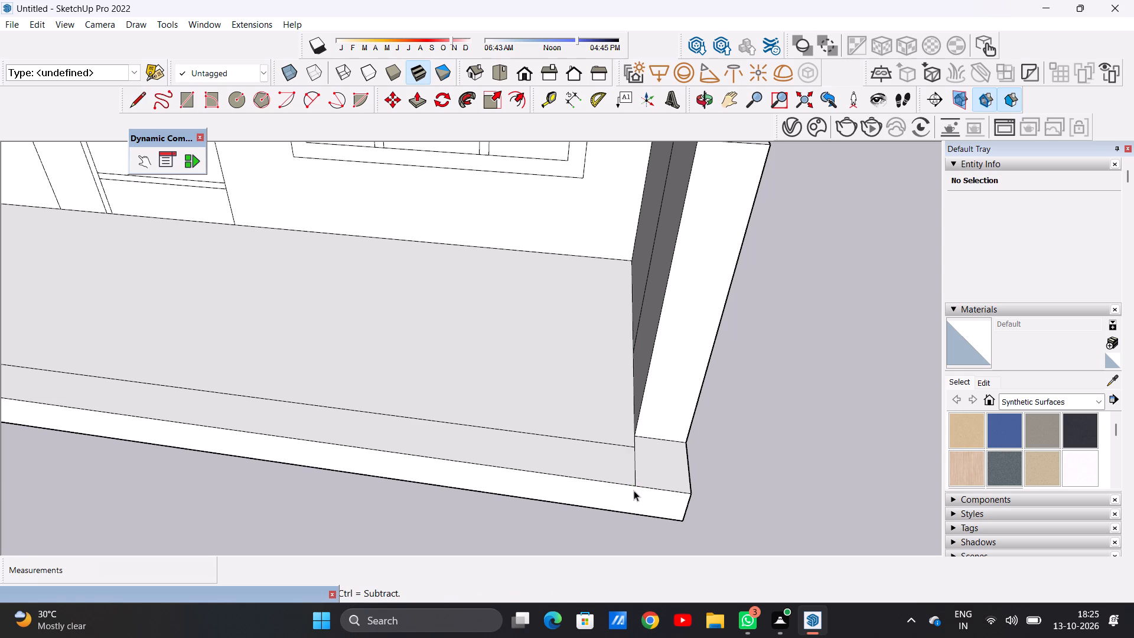
# Pull the small balcony-side corner area up about 5' 9" to match the height of the adjoining low porch wall.
pyautogui.write('p')
pyautogui.scroll(-8, 643, 477)
pyautogui.moveTo(616, 412); pyautogui.dragTo(557, 379, button='middle')
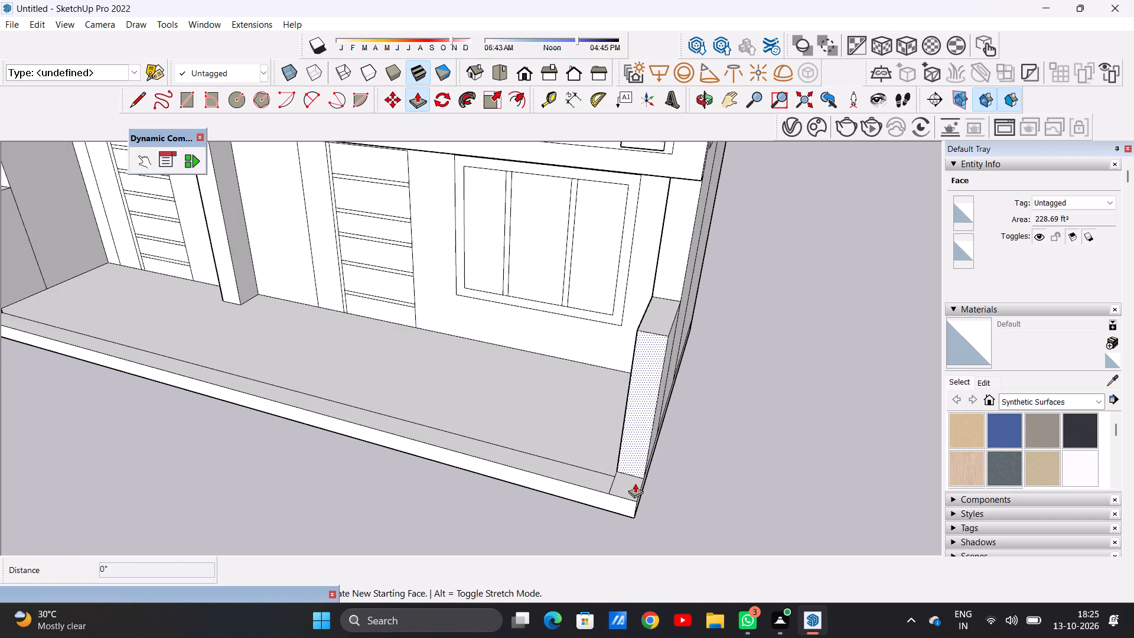
pyautogui.click(635, 483)
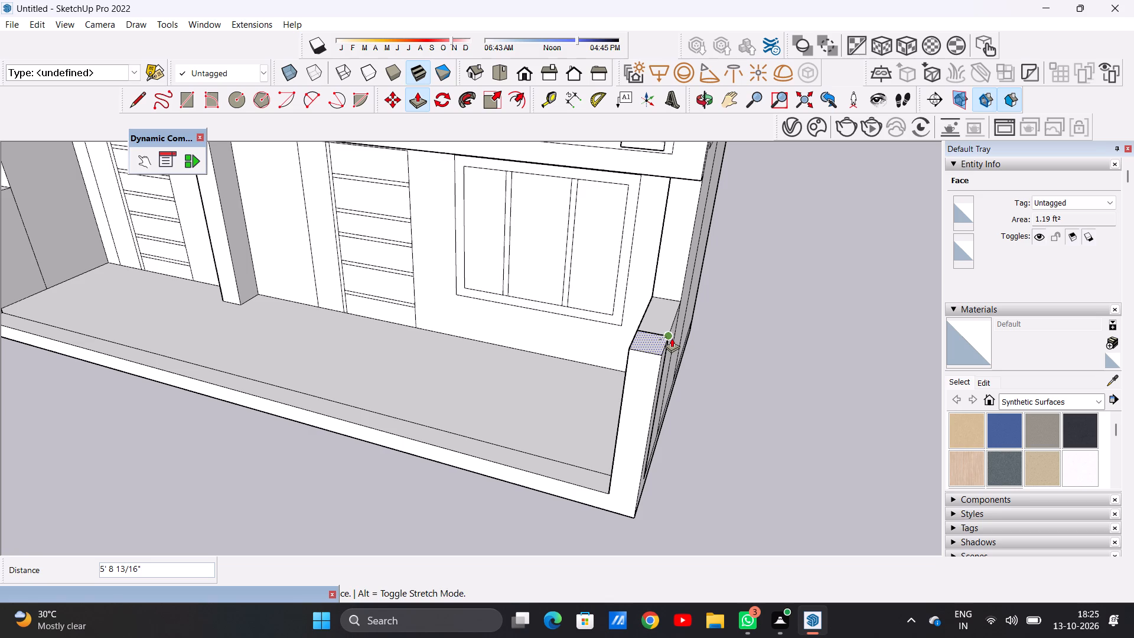
pyautogui.click(672, 338)
pyautogui.press('space')
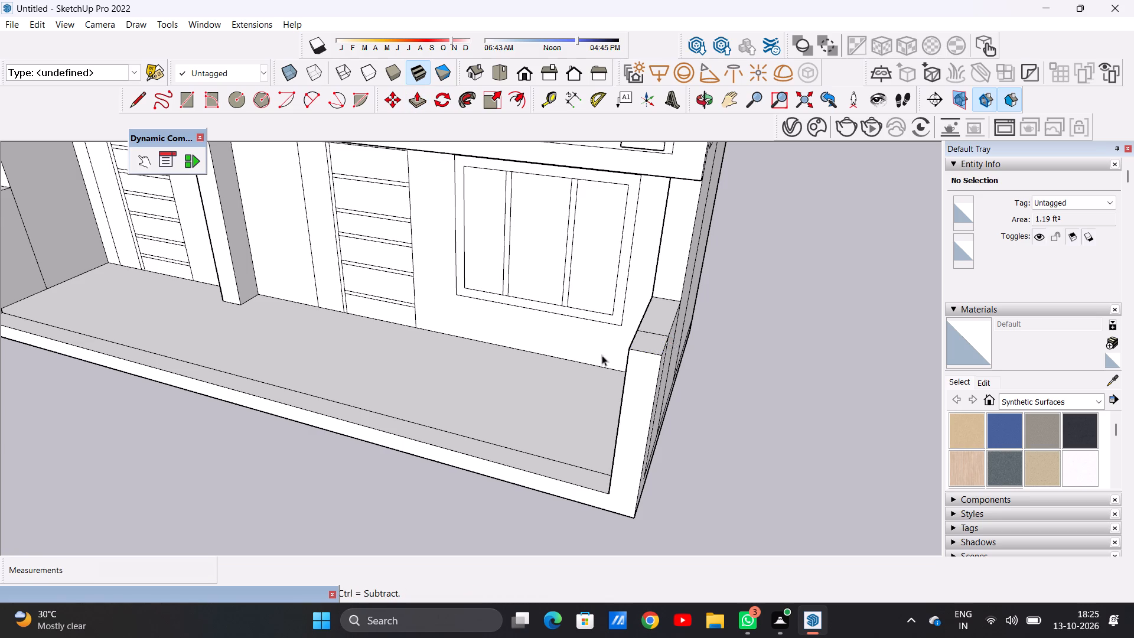
# Examine the whole elevation and the porch from the front, above and both sides, comparing the low corner walls and the open front edge.
pyautogui.scroll(-9, 595, 360)
pyautogui.moveTo(493, 387); pyautogui.dragTo(604, 461, button='middle')
pyautogui.scroll(-3, 604, 461)
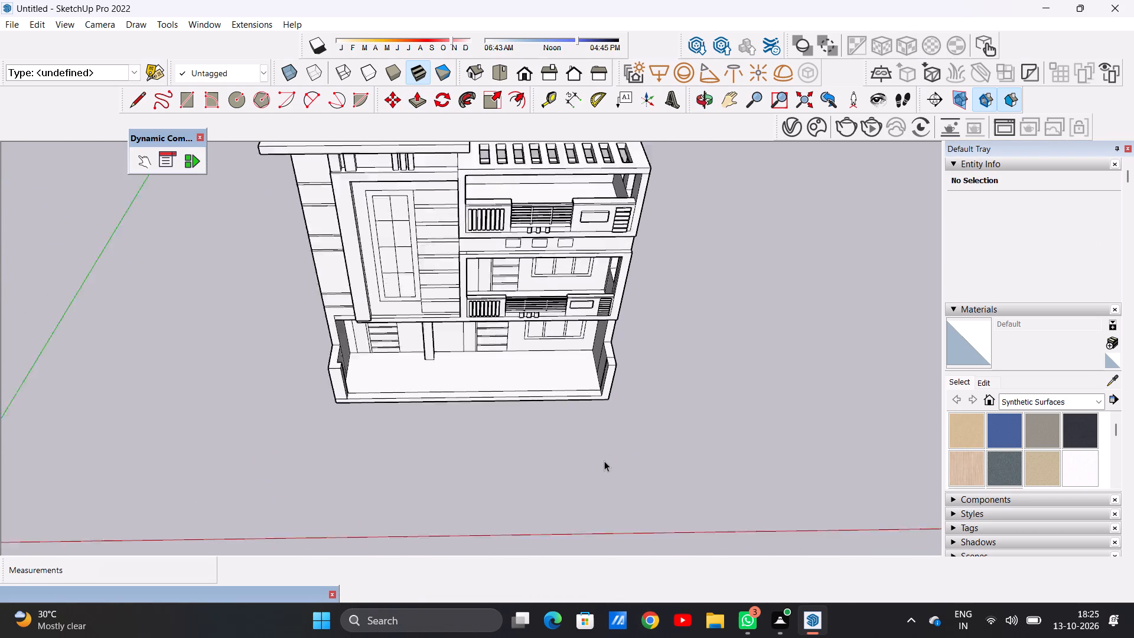
pyautogui.scroll(-8, 604, 461)
pyautogui.moveTo(533, 411); pyautogui.dragTo(533, 298, button='middle')
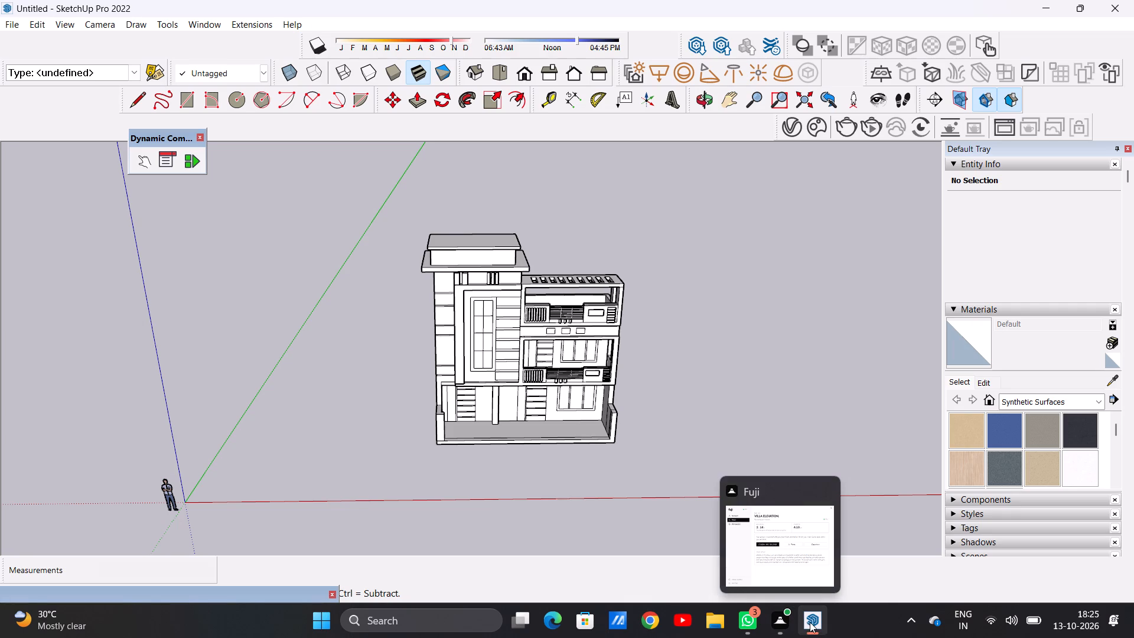
pyautogui.click(805, 559)
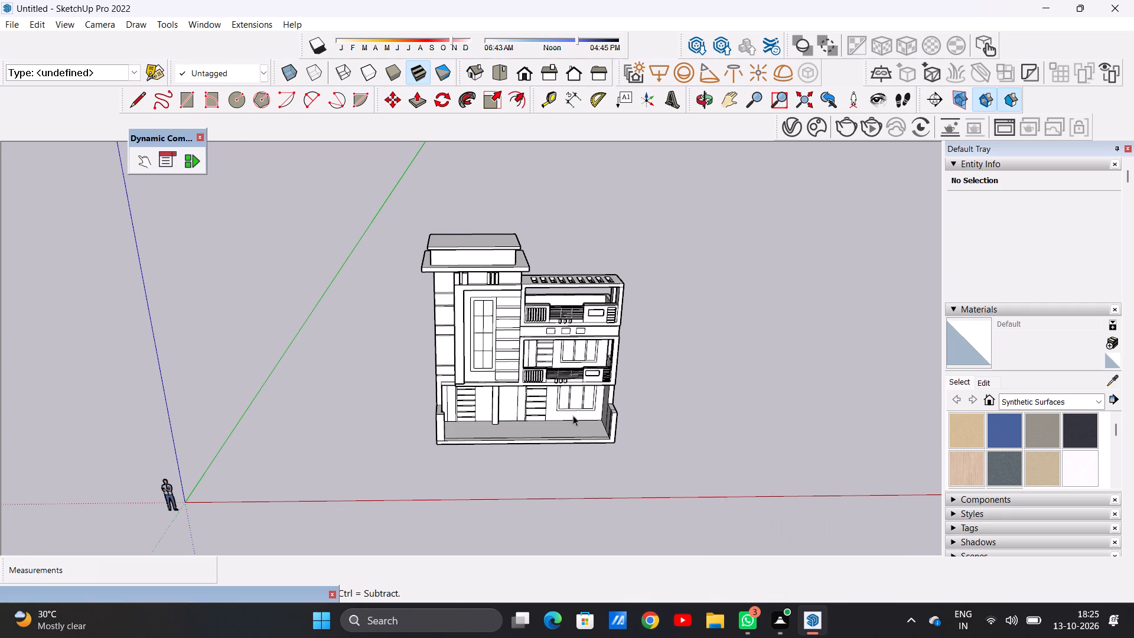
pyautogui.scroll(11, 545, 399)
pyautogui.moveTo(529, 433); pyautogui.dragTo(627, 502, button='middle')
pyautogui.scroll(-5, 561, 396)
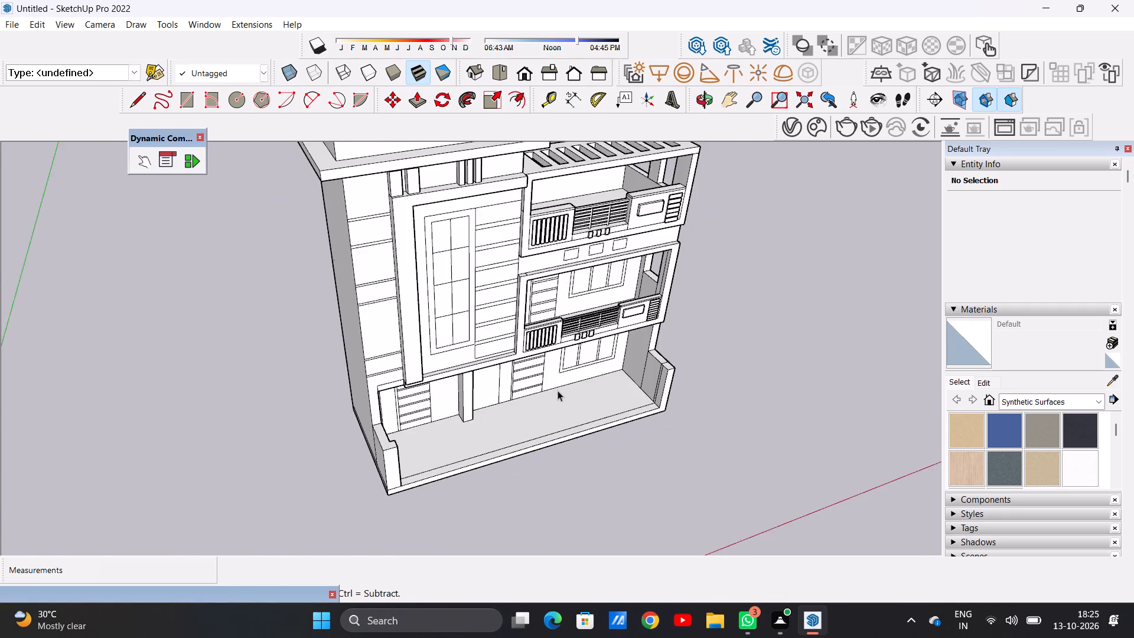
pyautogui.scroll(-4, 558, 390)
pyautogui.moveTo(556, 432); pyautogui.dragTo(357, 445, button='middle')
pyautogui.scroll(3, 454, 444)
pyautogui.scroll(-1, 454, 444)
pyautogui.scroll(5, 449, 444)
pyautogui.scroll(-1, 419, 438)
pyautogui.scroll(1, 419, 438)
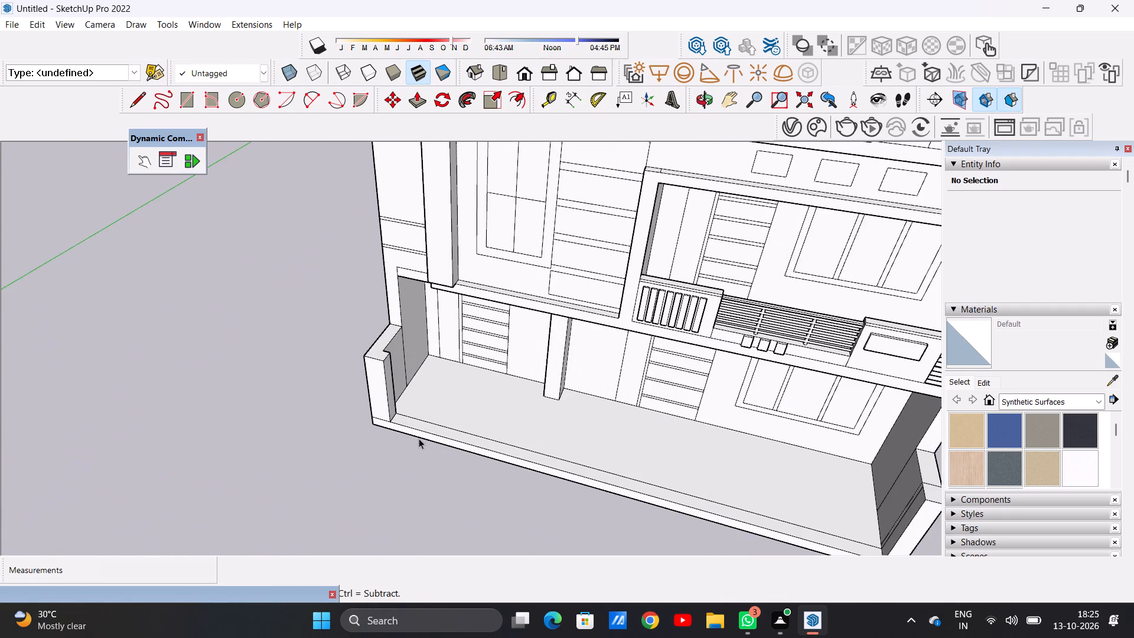
pyautogui.scroll(1, 419, 438)
pyautogui.moveTo(333, 380); pyautogui.dragTo(601, 460, button='middle')
pyautogui.scroll(-6, 524, 468)
pyautogui.moveTo(554, 455); pyautogui.dragTo(498, 369, button='middle')
pyautogui.scroll(10, 489, 421)
pyautogui.moveTo(529, 457); pyautogui.dragTo(324, 420, button='middle')
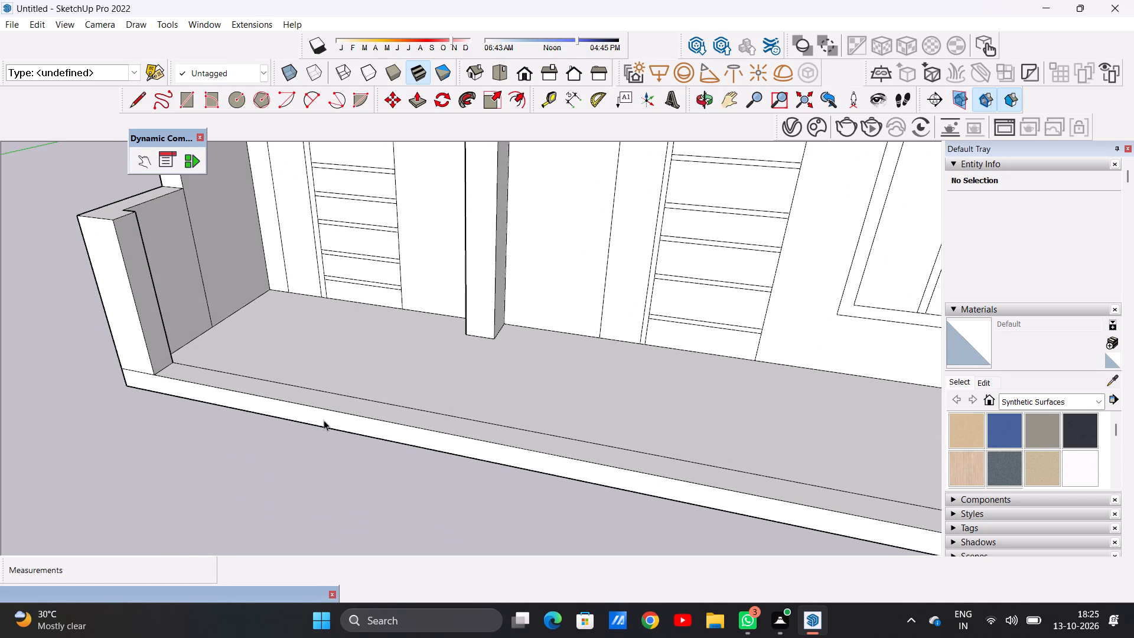
pyautogui.scroll(-8, 324, 420)
pyautogui.scroll(1, 358, 422)
pyautogui.scroll(-4, 359, 422)
pyautogui.moveTo(403, 434); pyautogui.dragTo(478, 459, button='middle')
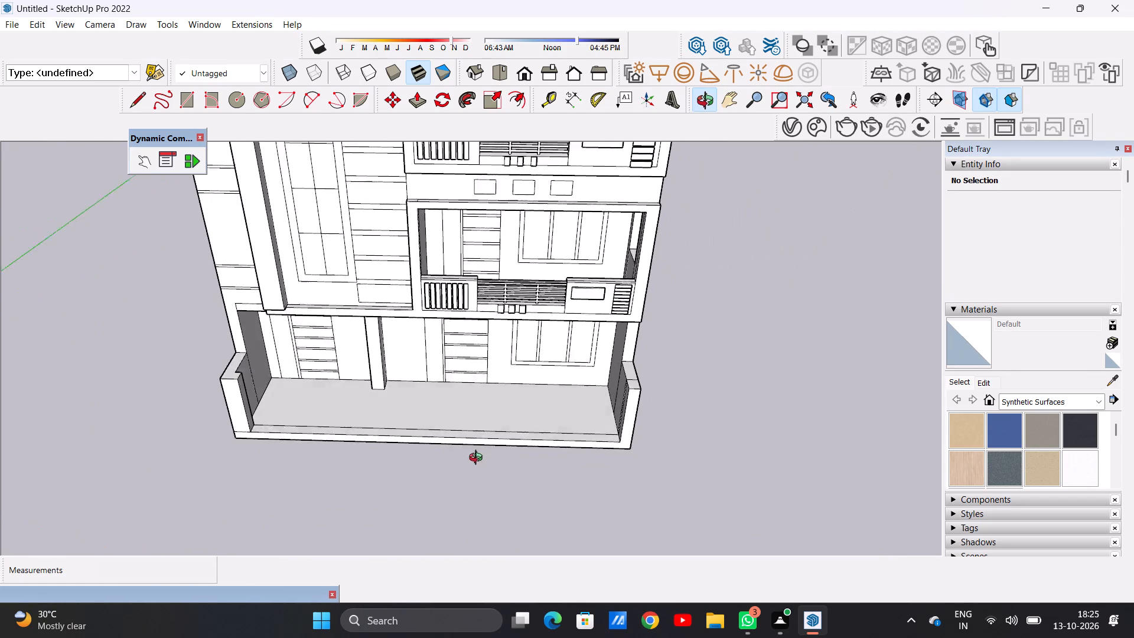
pyautogui.moveTo(478, 459); pyautogui.dragTo(498, 475, button='middle')
pyautogui.scroll(3, 501, 447)
pyautogui.scroll(-1, 501, 440)
pyautogui.scroll(2, 501, 440)
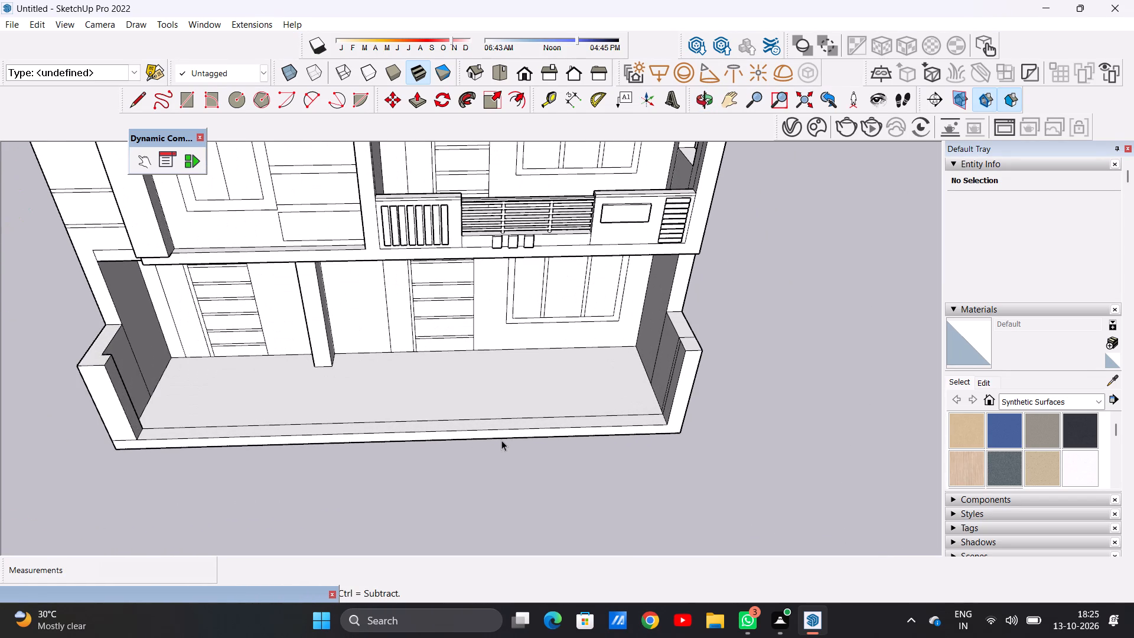
pyautogui.scroll(-3, 417, 427)
pyautogui.moveTo(390, 452); pyautogui.dragTo(389, 442, button='middle')
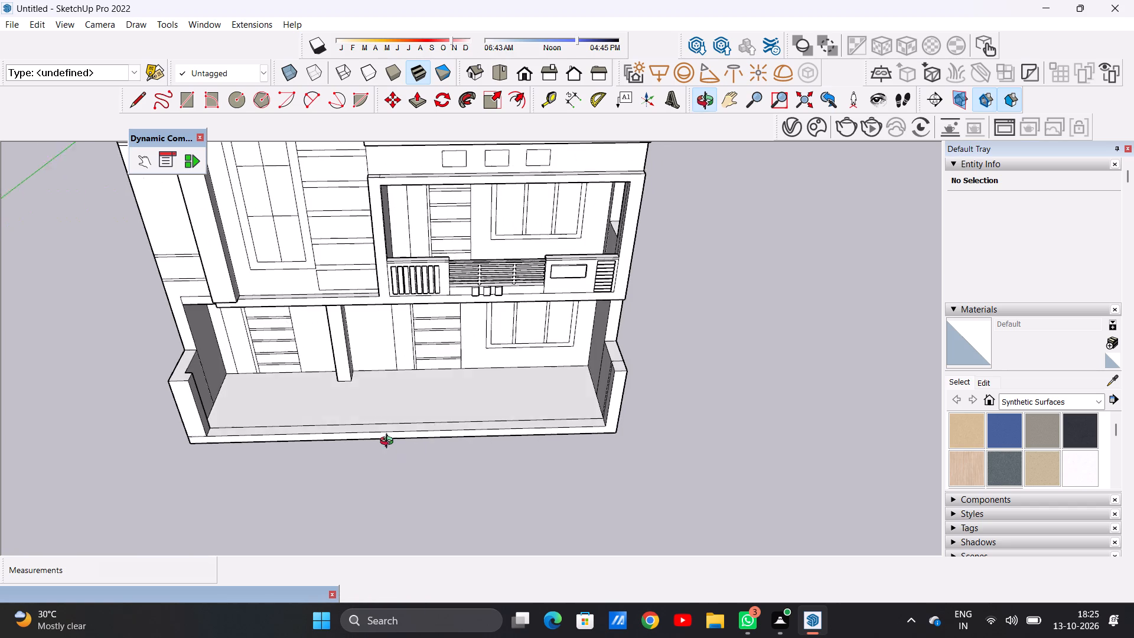
pyautogui.moveTo(389, 442); pyautogui.dragTo(358, 376, button='middle')
pyautogui.scroll(4, 262, 395)
pyautogui.scroll(-1, 242, 409)
pyautogui.scroll(1, 240, 410)
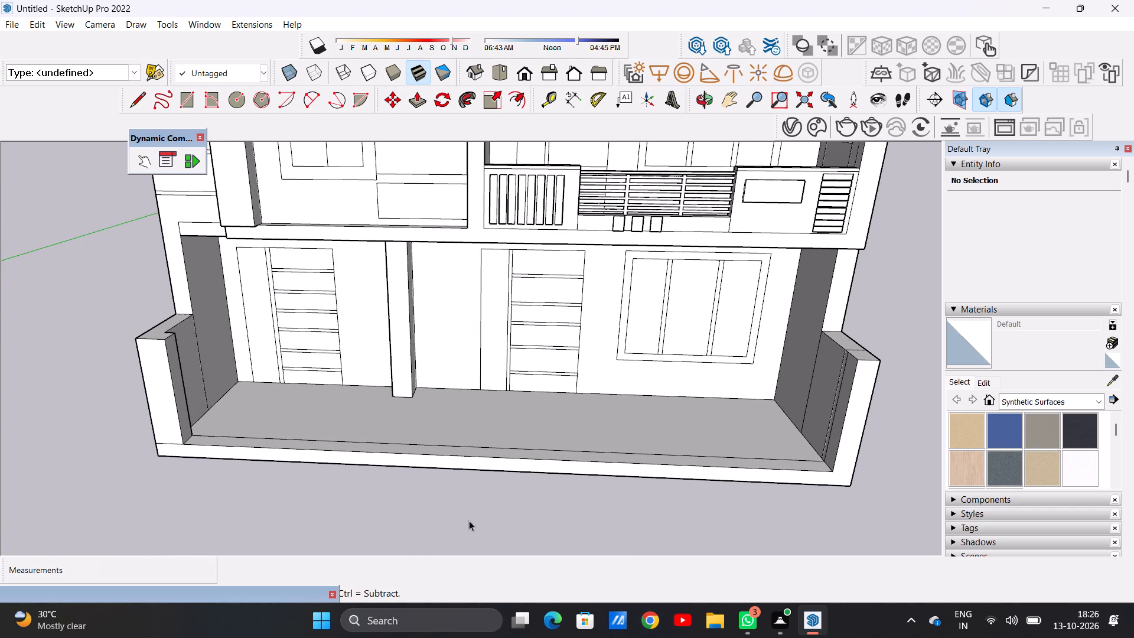
pyautogui.scroll(1, 480, 510)
pyautogui.moveTo(485, 490); pyautogui.dragTo(514, 556, button='middle')
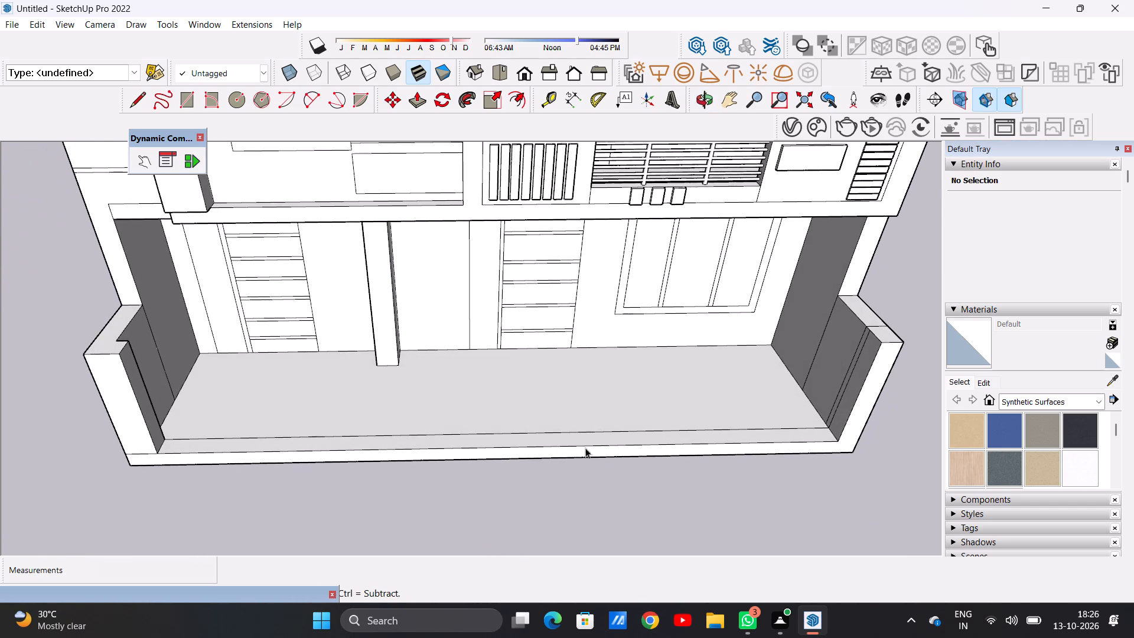
# Draw two short lines, each about 11 7/16" long, across the middle of the porch's front border strip to mark off a small post area.
pyautogui.scroll(1, 581, 434)
pyautogui.press('l')
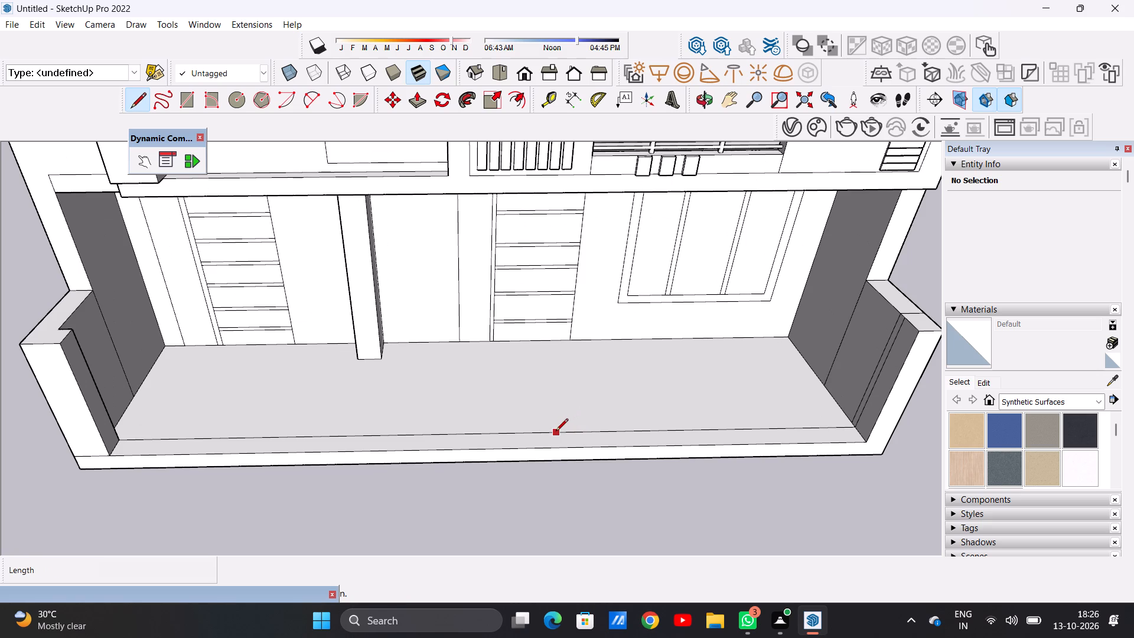
pyautogui.click(556, 432)
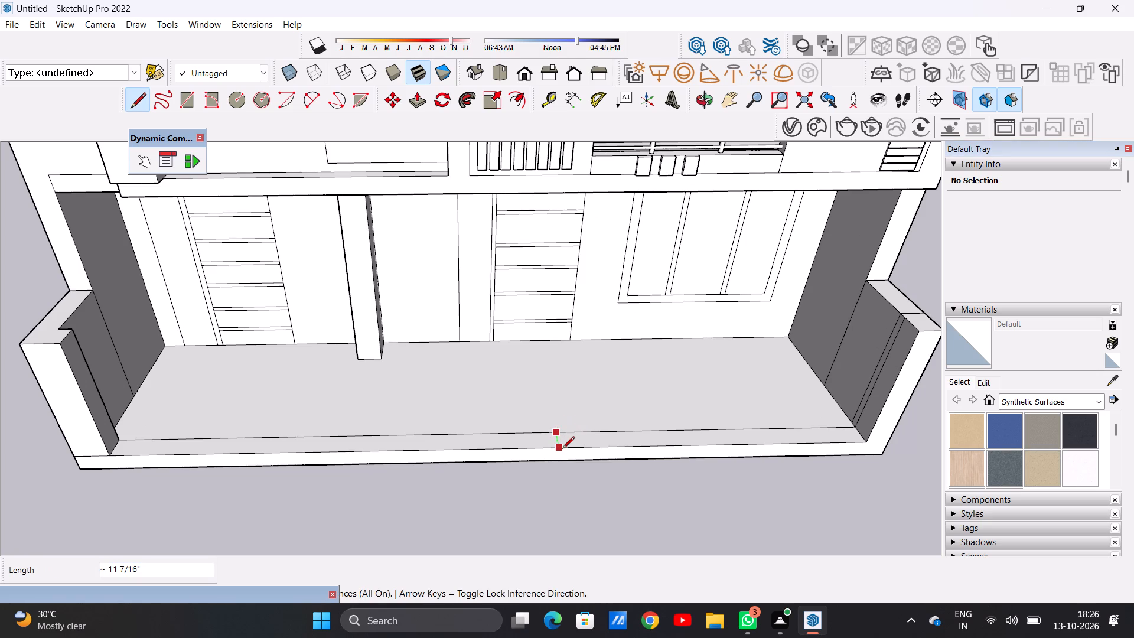
pyautogui.click(562, 451)
pyautogui.scroll(4, 532, 438)
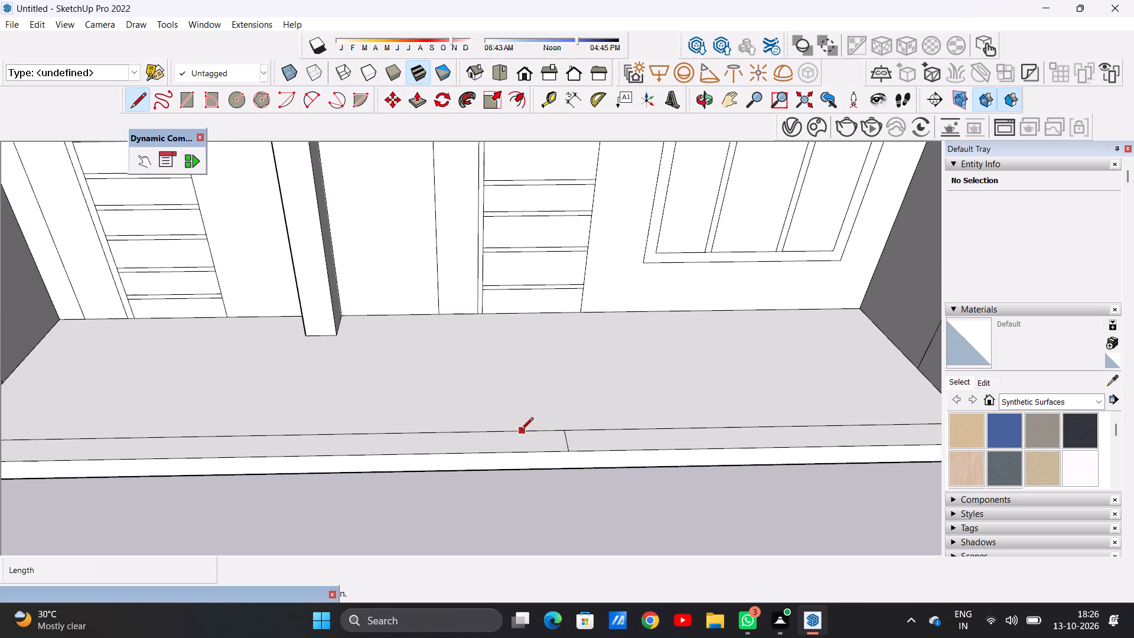
pyautogui.click(517, 430)
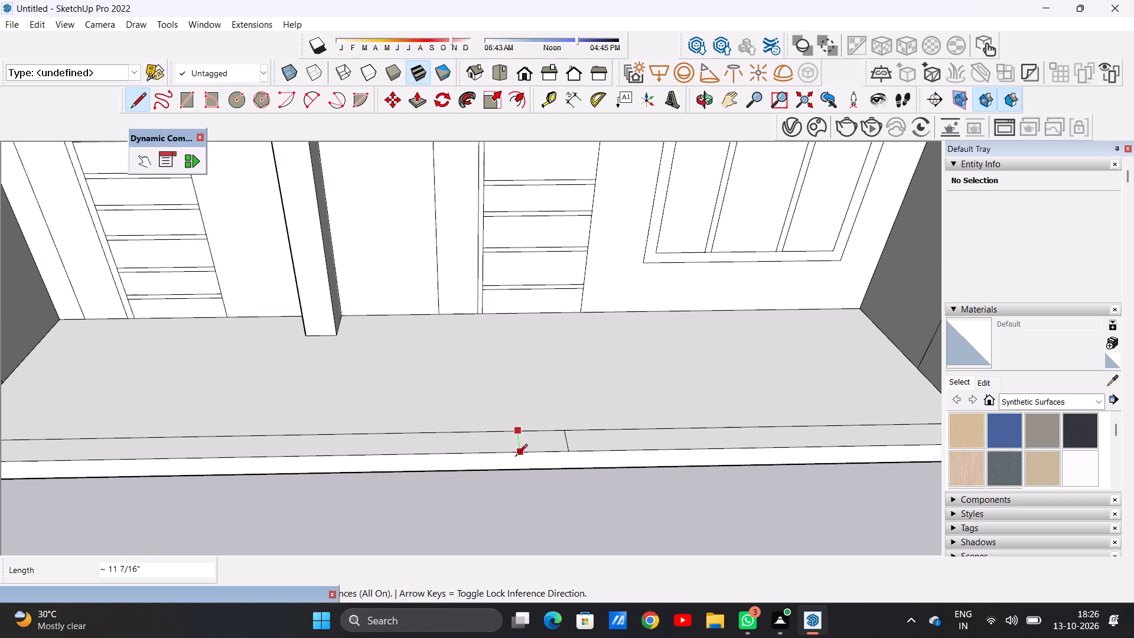
pyautogui.click(515, 457)
pyautogui.press('space')
pyautogui.scroll(-3, 515, 457)
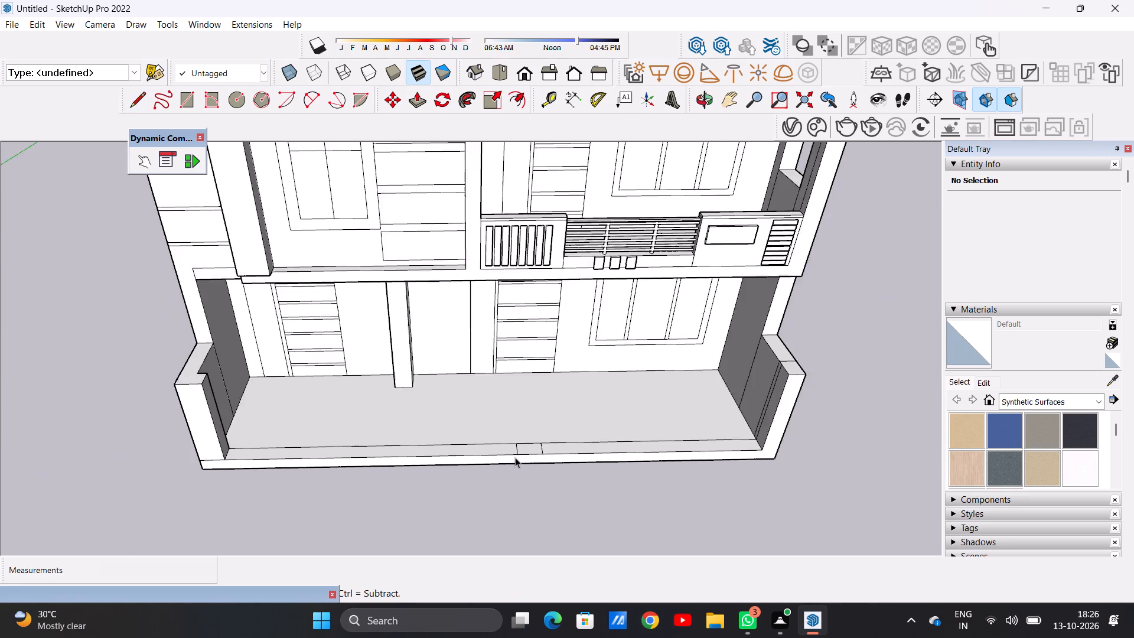
pyautogui.scroll(-6, 515, 457)
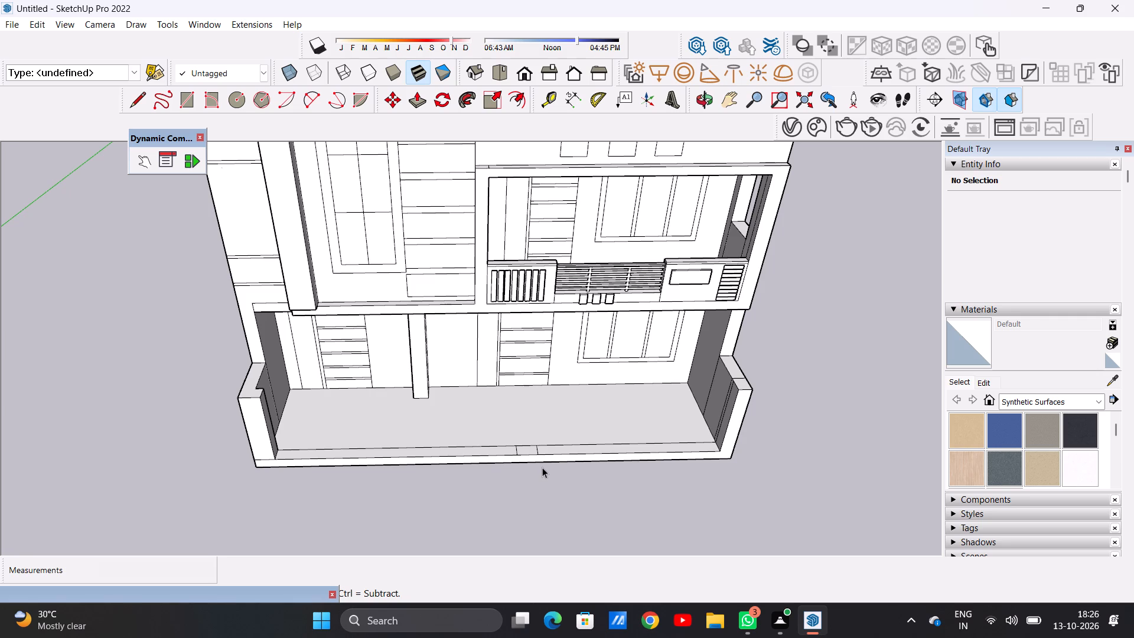
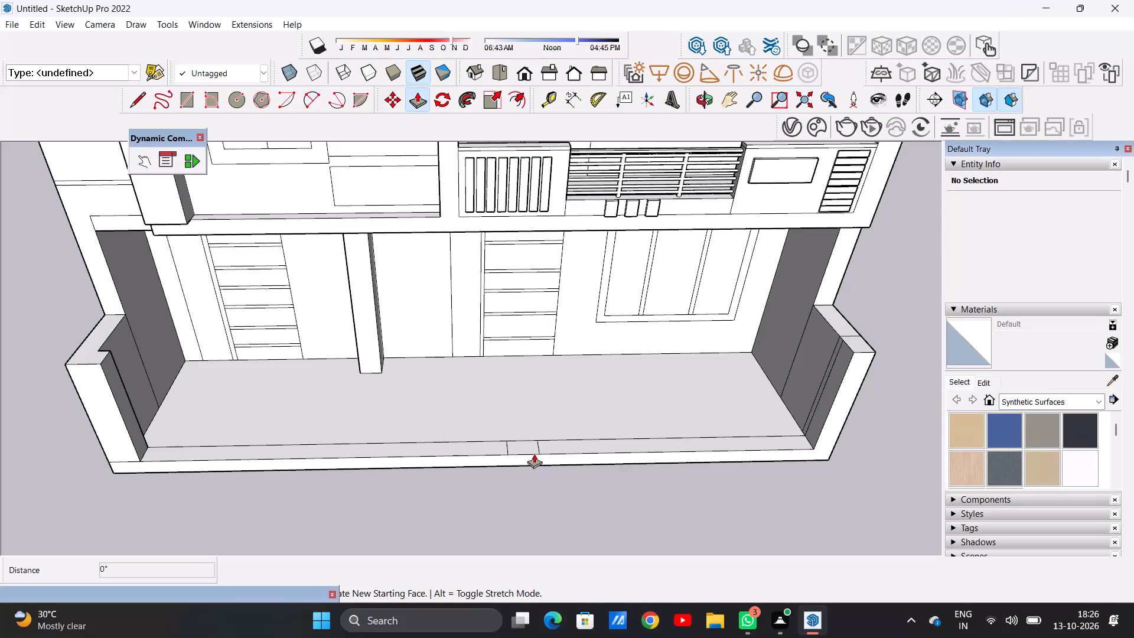
# Pull the small post area in the middle of the porch's front edge up about 5' 9" to the low corner walls' height.
pyautogui.scroll(5, 521, 434)
pyautogui.click(522, 455)
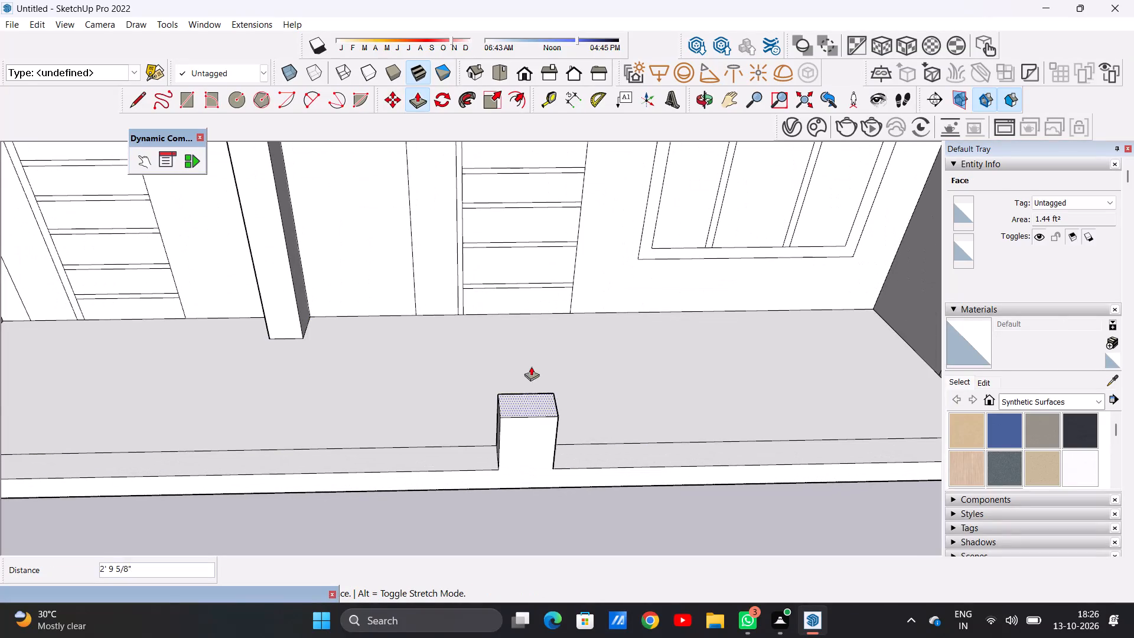
pyautogui.scroll(-13, 516, 377)
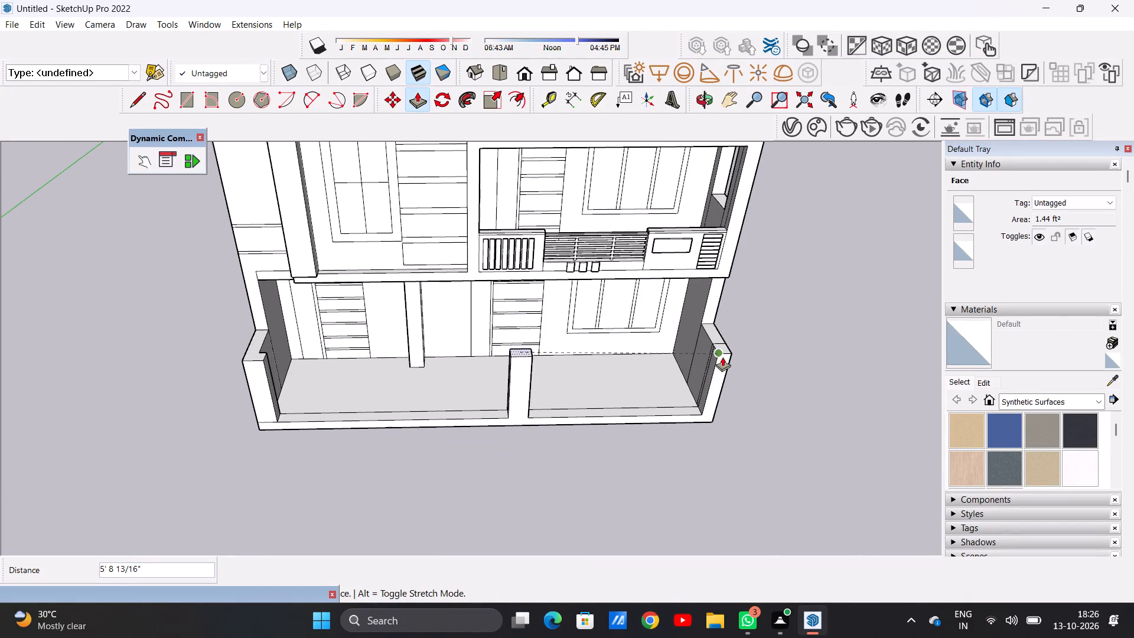
pyautogui.click(722, 357)
pyautogui.press('space')
# Examine the elevation and porch from above, the front and the taller-block side, comparing the middle post with the low corner walls.
pyautogui.scroll(-4, 581, 395)
pyautogui.scroll(3, 573, 377)
pyautogui.scroll(-1, 573, 377)
pyautogui.scroll(3, 573, 377)
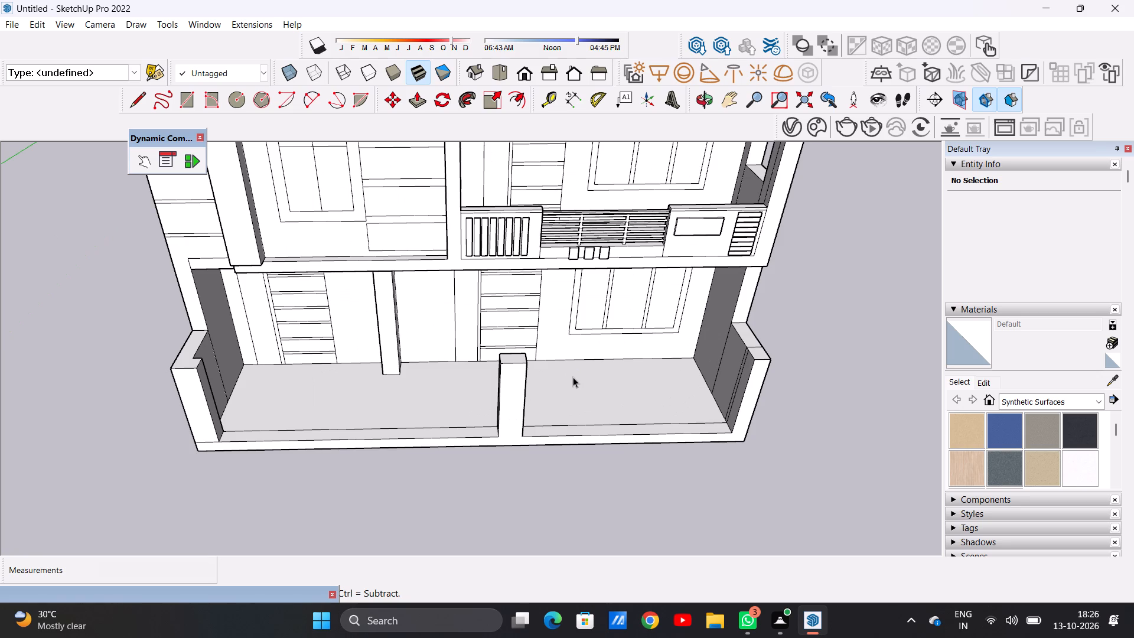
pyautogui.scroll(-13, 502, 421)
pyautogui.scroll(-13, 502, 421)
pyautogui.scroll(1, 504, 419)
pyautogui.scroll(-11, 517, 402)
pyautogui.scroll(5, 490, 400)
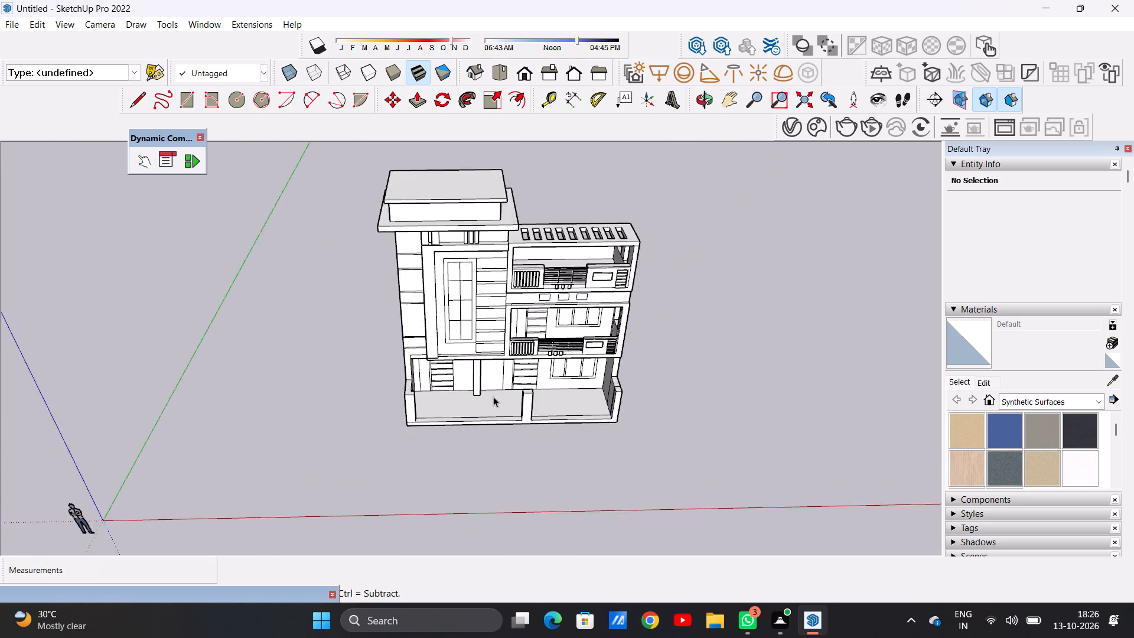
pyautogui.scroll(-1, 493, 396)
pyautogui.scroll(2, 493, 396)
pyautogui.scroll(-1, 493, 396)
pyautogui.scroll(1, 493, 396)
pyautogui.moveTo(507, 412); pyautogui.dragTo(541, 294, button='middle')
pyautogui.scroll(1, 536, 300)
pyautogui.scroll(5, 535, 365)
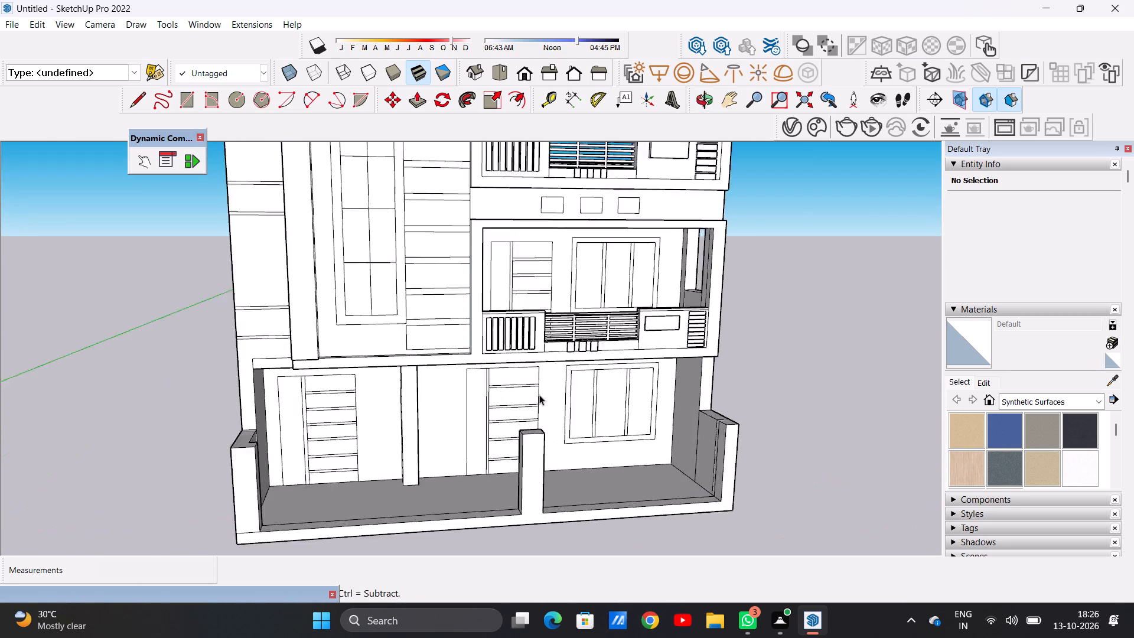
pyautogui.scroll(3, 539, 395)
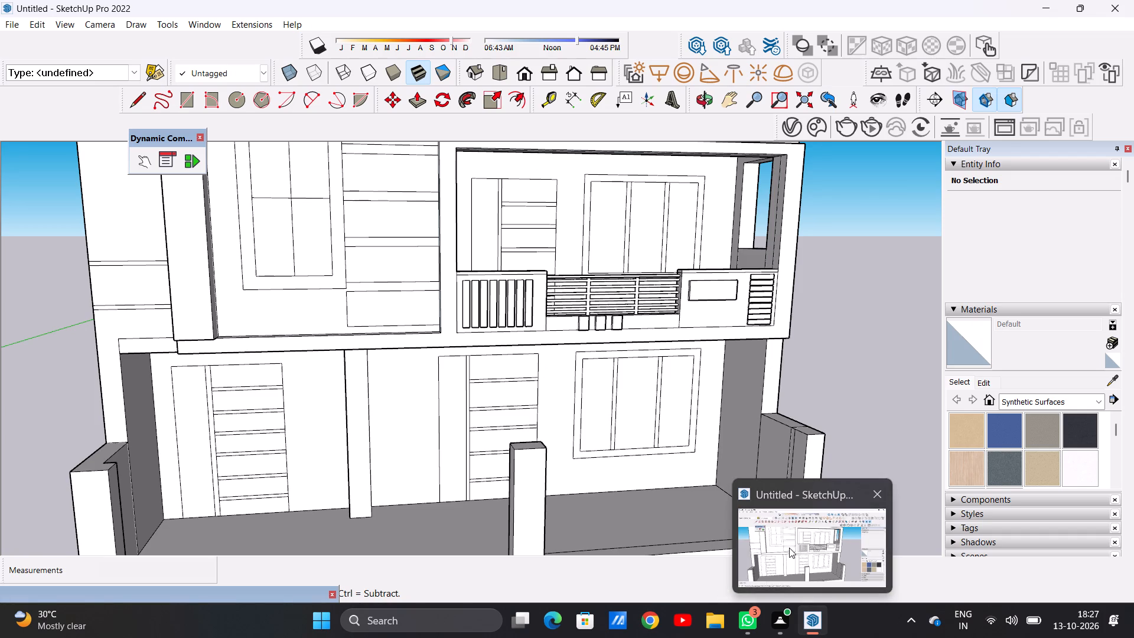
pyautogui.click(789, 548)
pyautogui.scroll(-13, 601, 437)
pyautogui.moveTo(623, 443); pyautogui.dragTo(466, 455, button='middle')
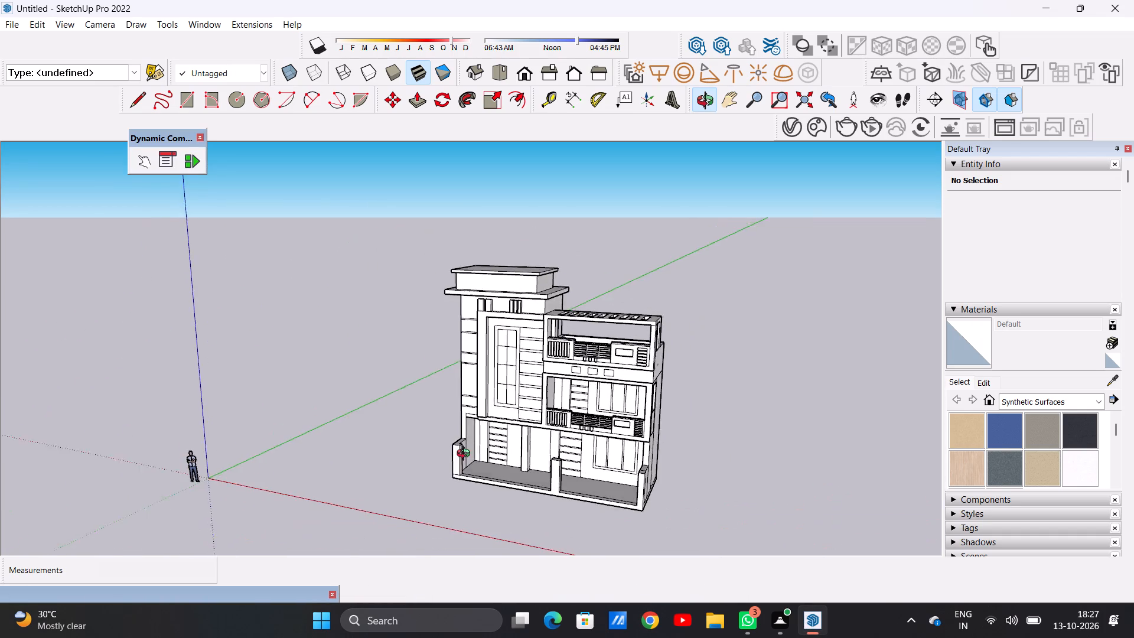
pyautogui.moveTo(466, 455); pyautogui.dragTo(458, 481, button='middle')
pyautogui.scroll(15, 465, 476)
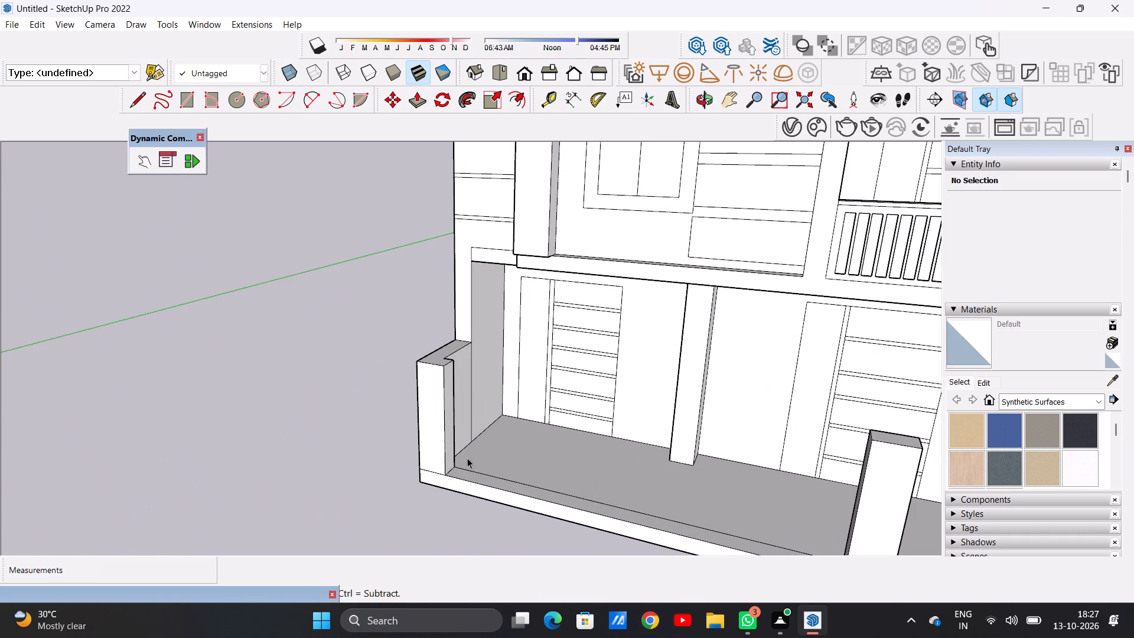
pyautogui.moveTo(467, 458); pyautogui.dragTo(411, 427, button='middle')
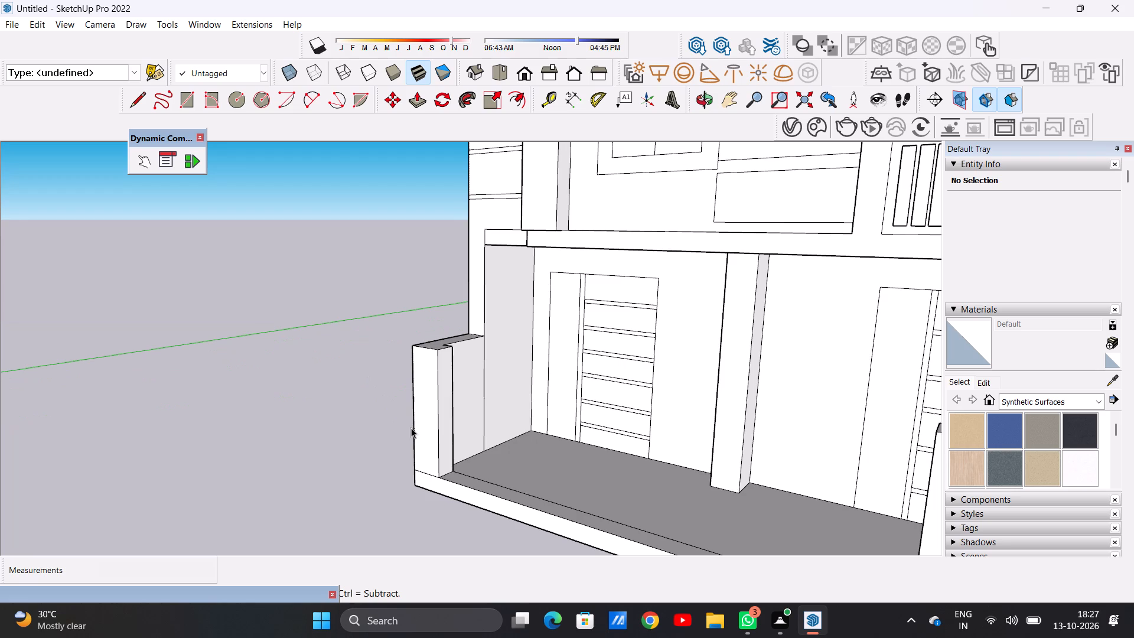
pyautogui.scroll(-8, 511, 464)
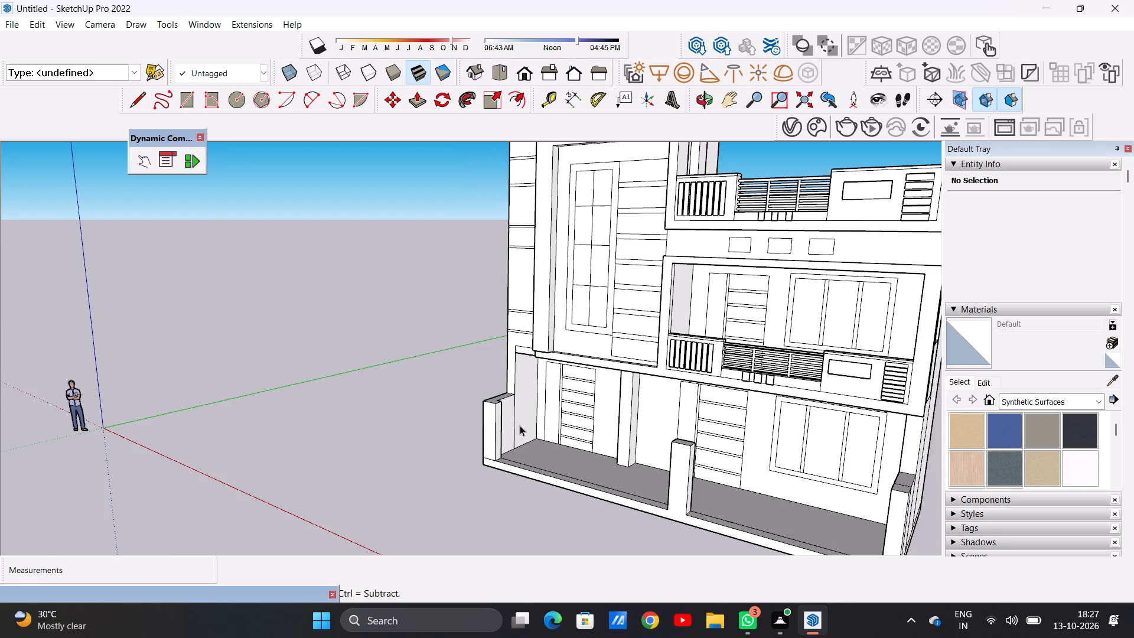
pyautogui.moveTo(560, 467); pyautogui.dragTo(605, 431, button='middle')
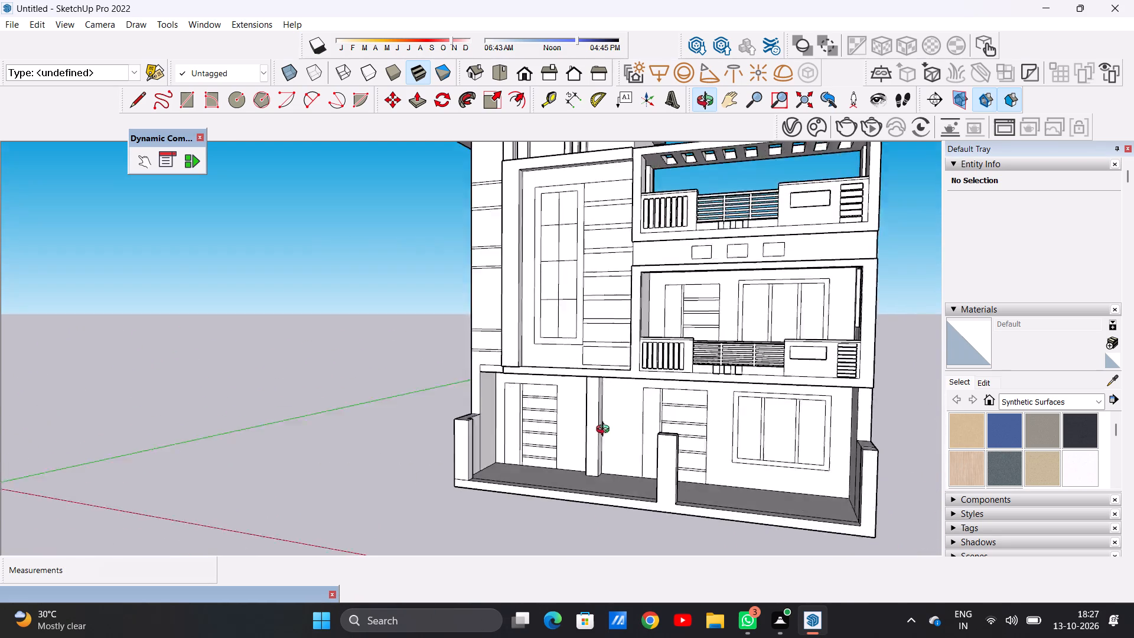
pyautogui.moveTo(605, 431); pyautogui.dragTo(503, 427, button='middle')
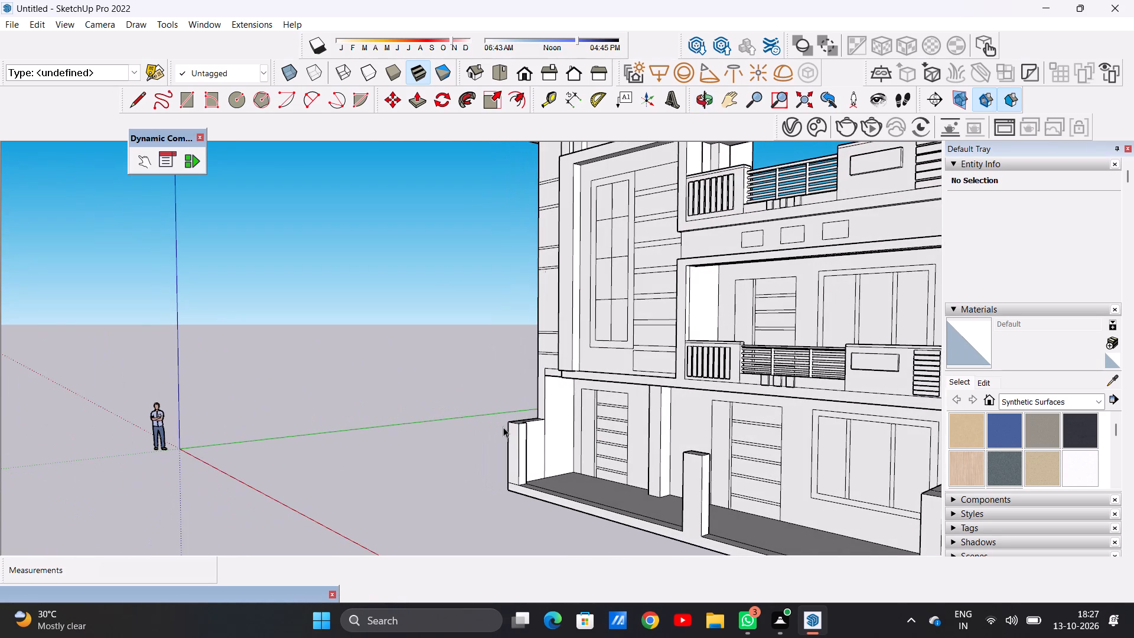
pyautogui.scroll(6, 549, 427)
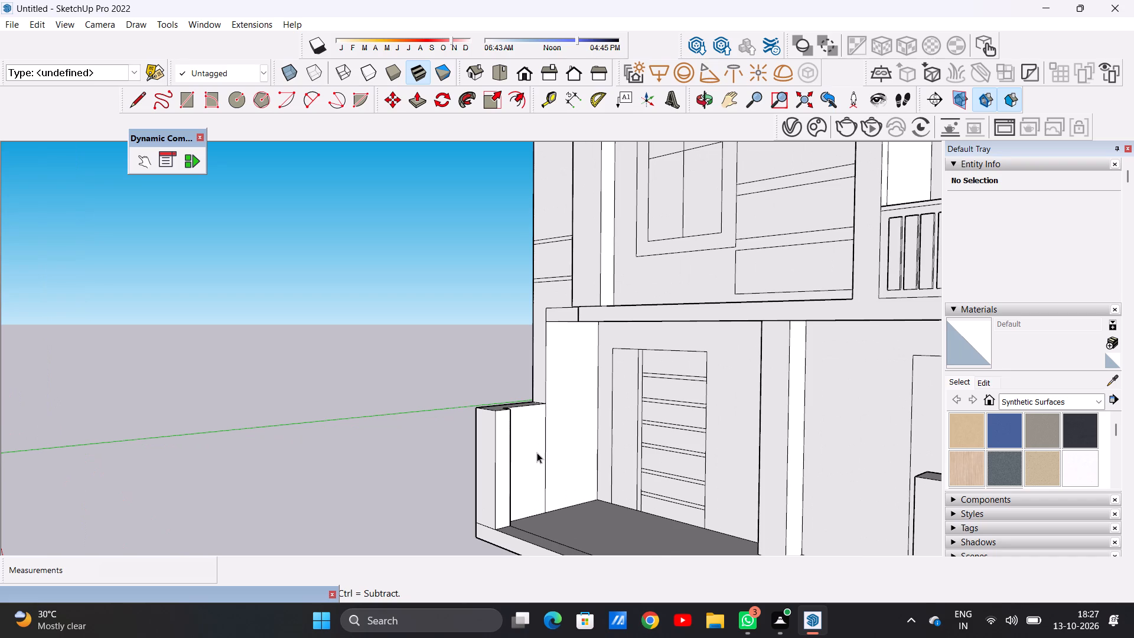
pyautogui.scroll(-4, 537, 453)
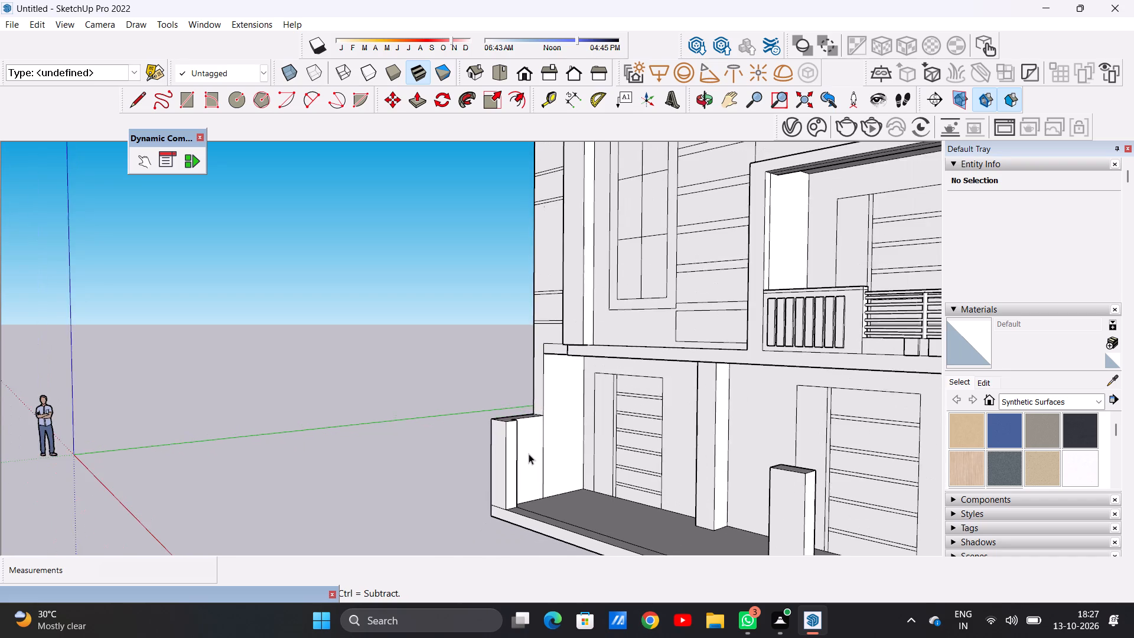
pyautogui.moveTo(524, 466); pyautogui.dragTo(738, 474, button='middle')
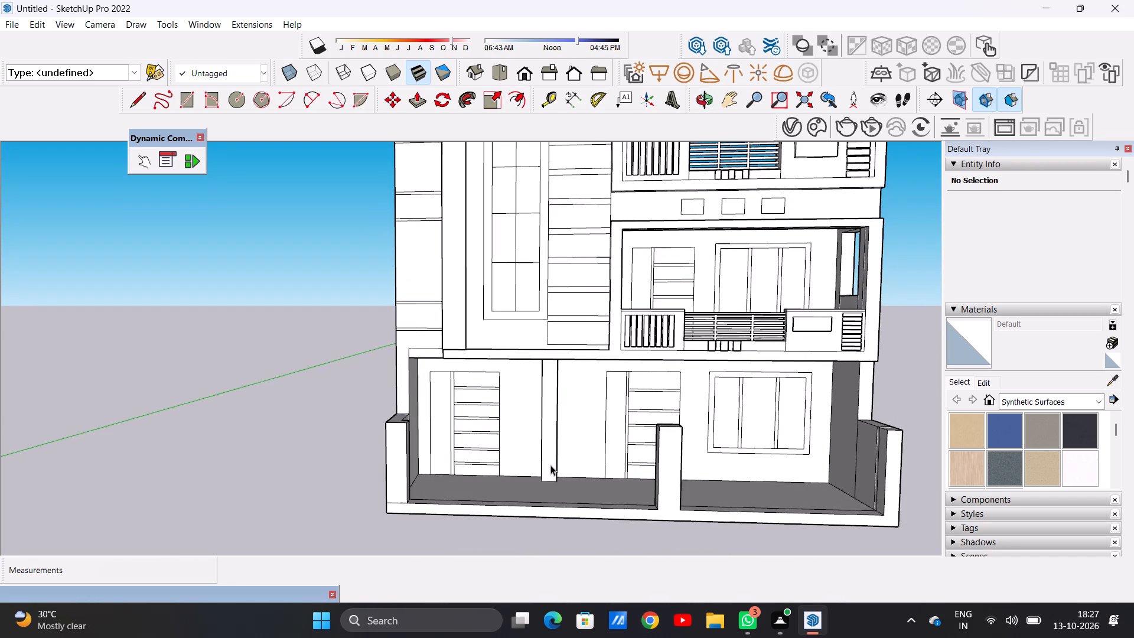
# Draw a line about 11 7/16" long across the upper part of the taller-block-side corner wall's face towards the middle post.
pyautogui.press('p')
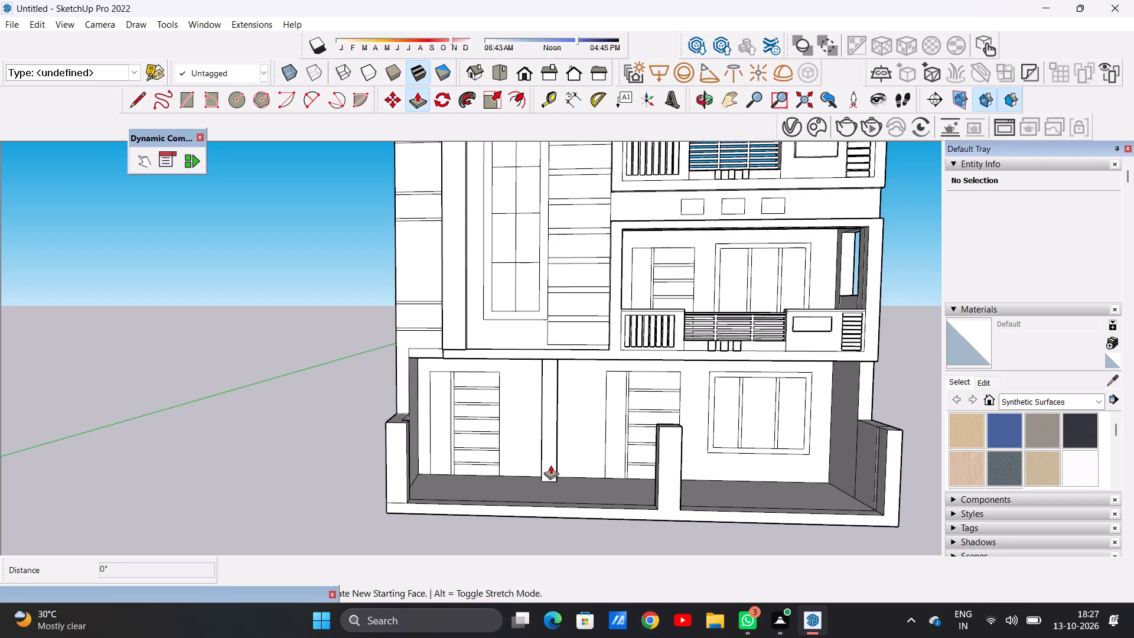
pyautogui.press('space')
pyautogui.press('l')
pyautogui.scroll(1, 550, 465)
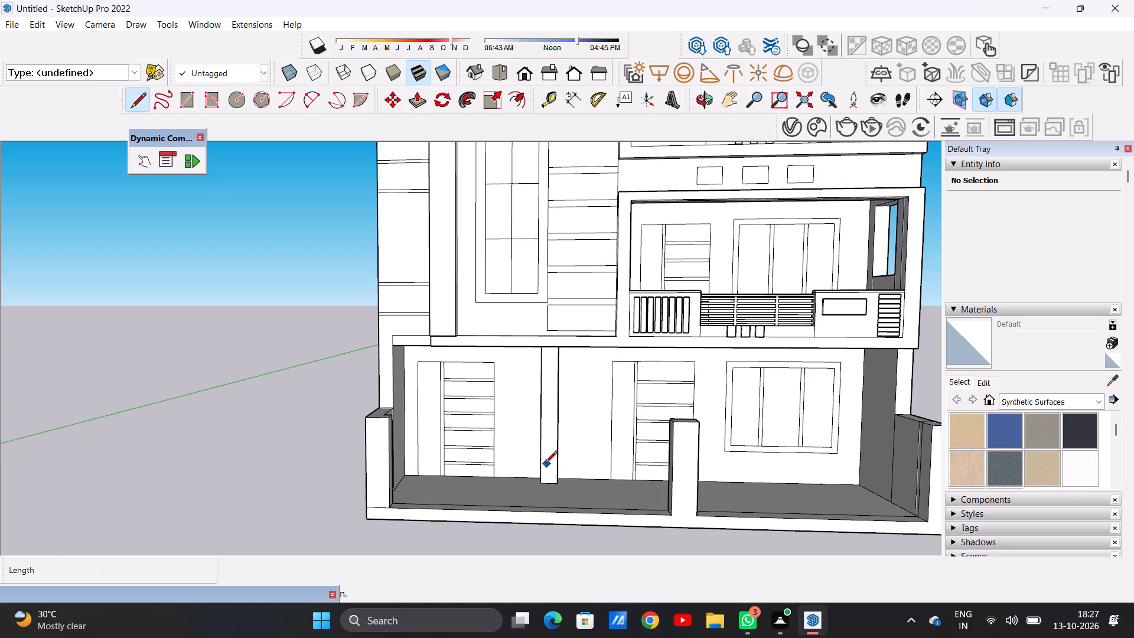
pyautogui.moveTo(478, 477); pyautogui.dragTo(367, 474, button='middle')
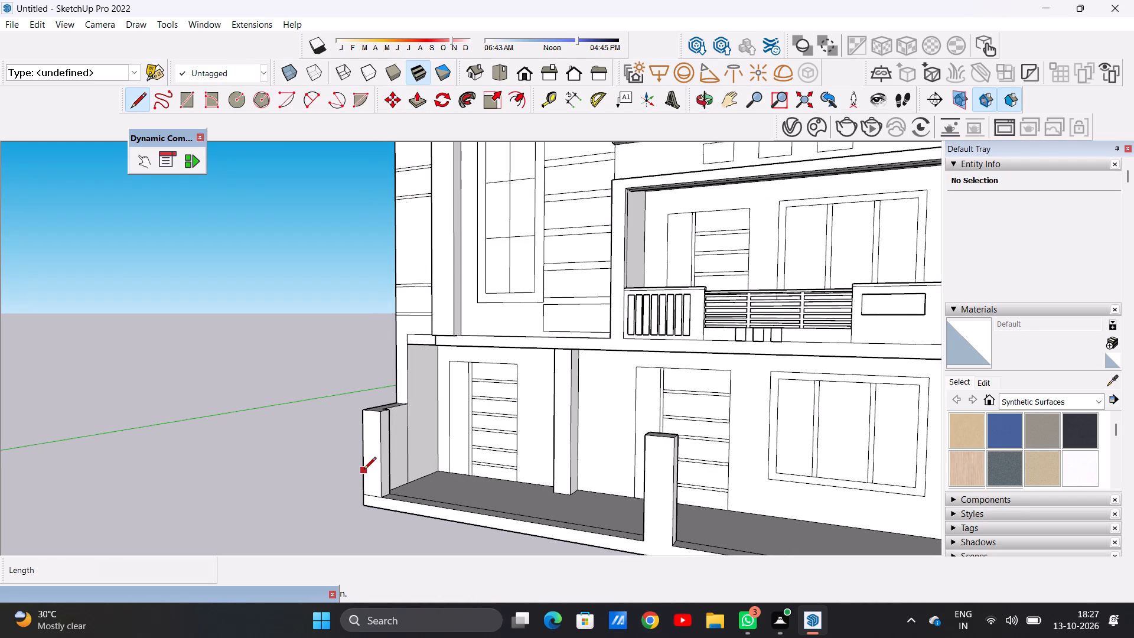
pyautogui.scroll(7, 399, 458)
pyautogui.moveTo(380, 437); pyautogui.dragTo(330, 448, button='middle')
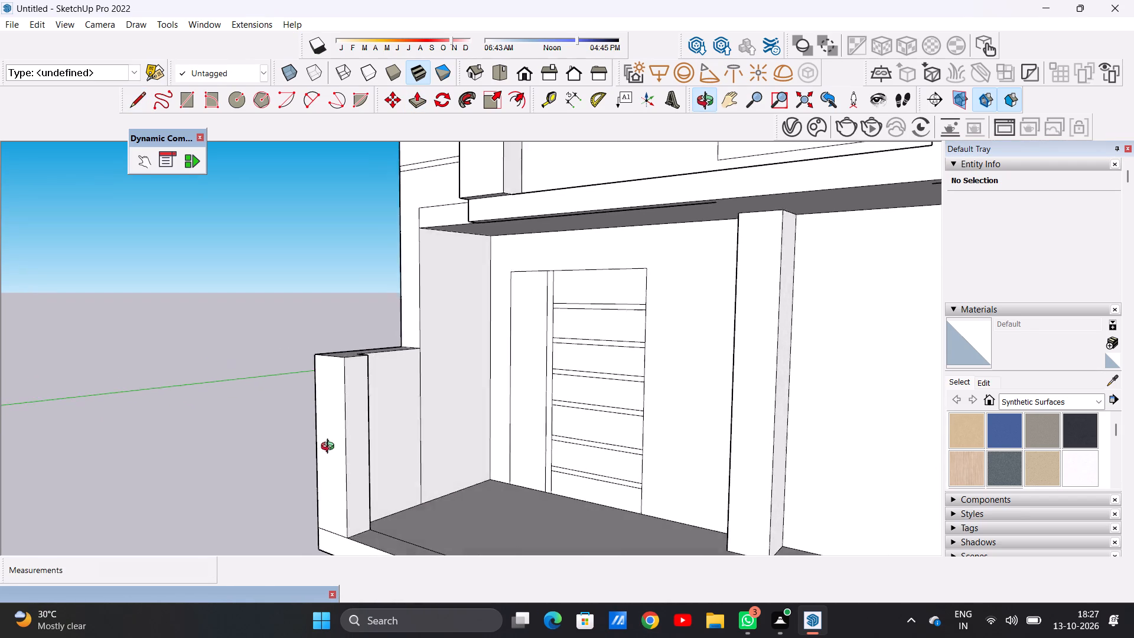
pyautogui.moveTo(330, 448); pyautogui.dragTo(324, 457, button='middle')
pyautogui.scroll(3, 351, 414)
pyautogui.click(344, 406)
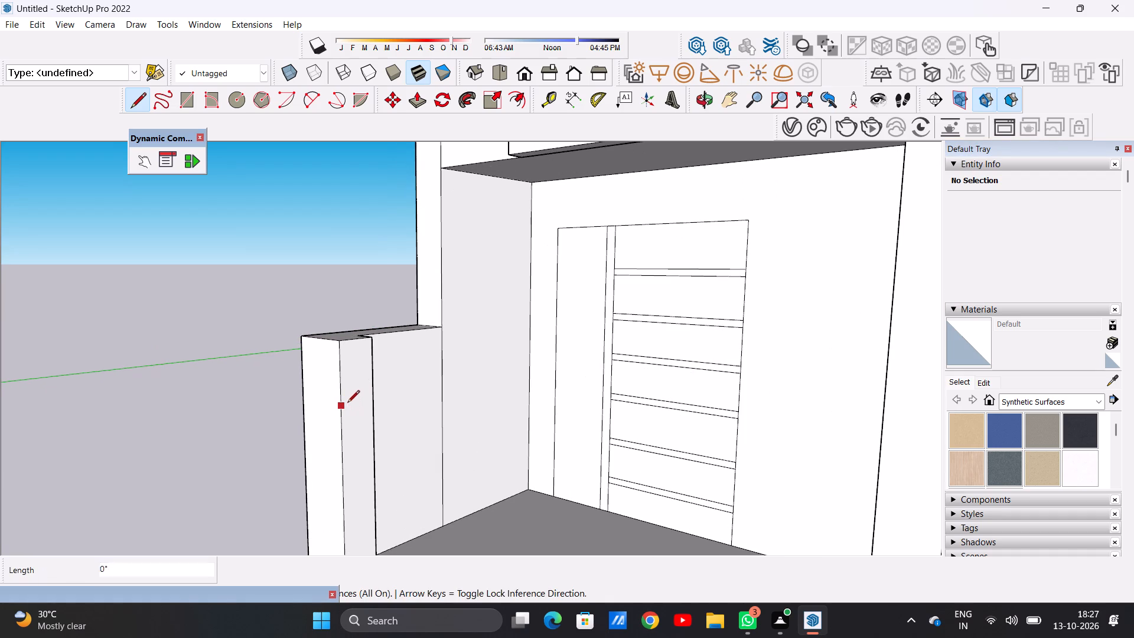
pyautogui.click(377, 398)
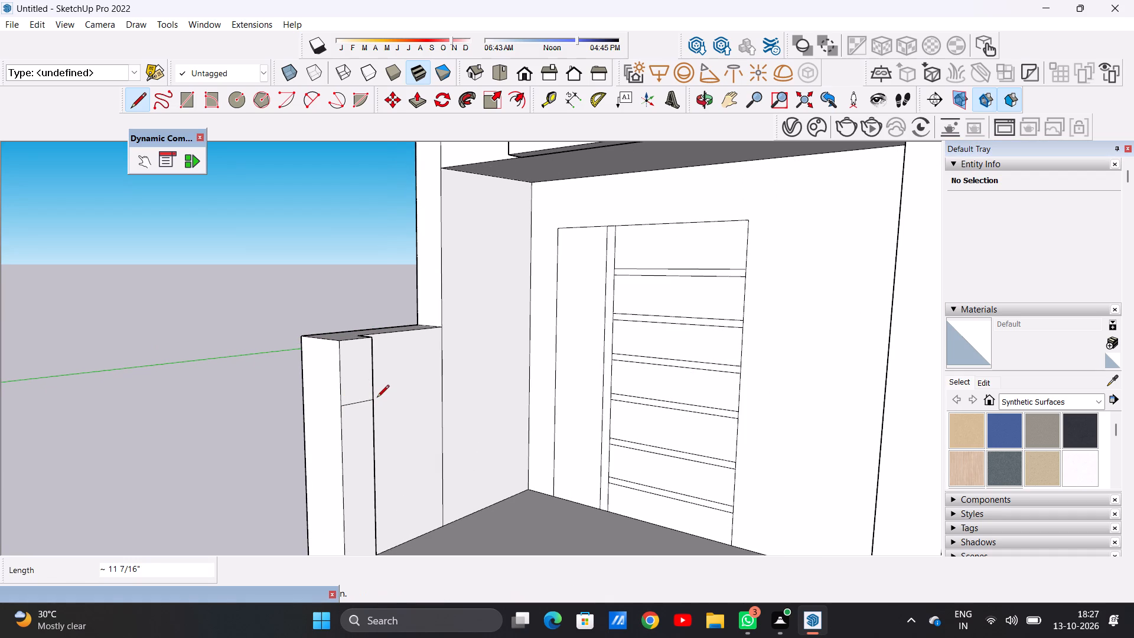
pyautogui.press('space')
# Pull the marked upper part of that corner wall about 4' 5" along the porch front towards the middle post, forming a horizontal arm.
pyautogui.write('p')
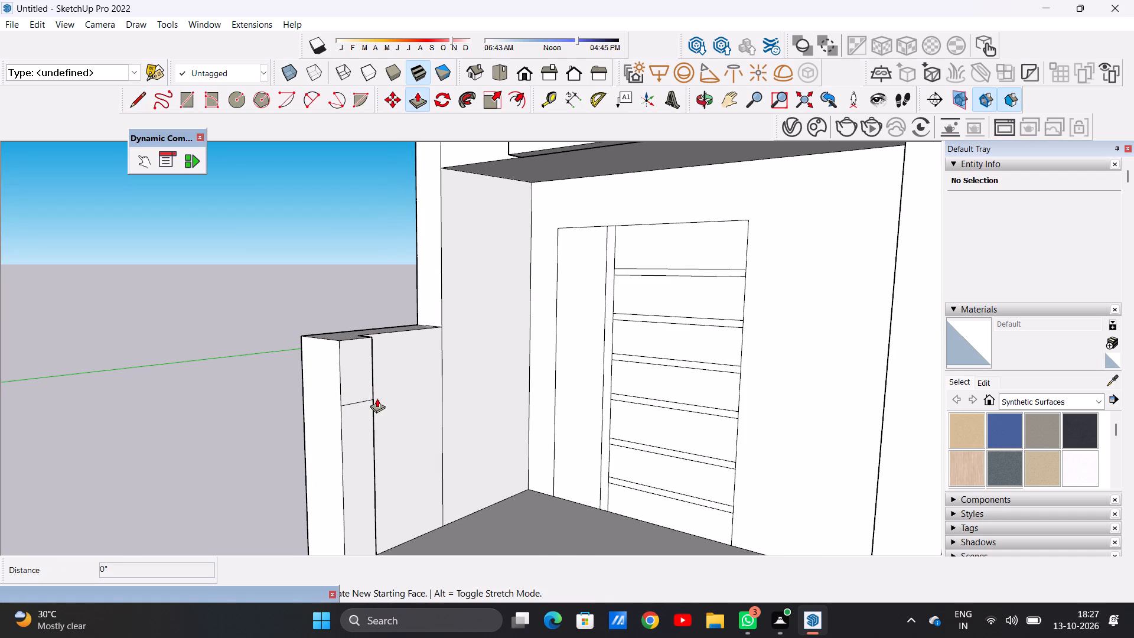
pyautogui.click(356, 373)
pyautogui.scroll(-4, 414, 380)
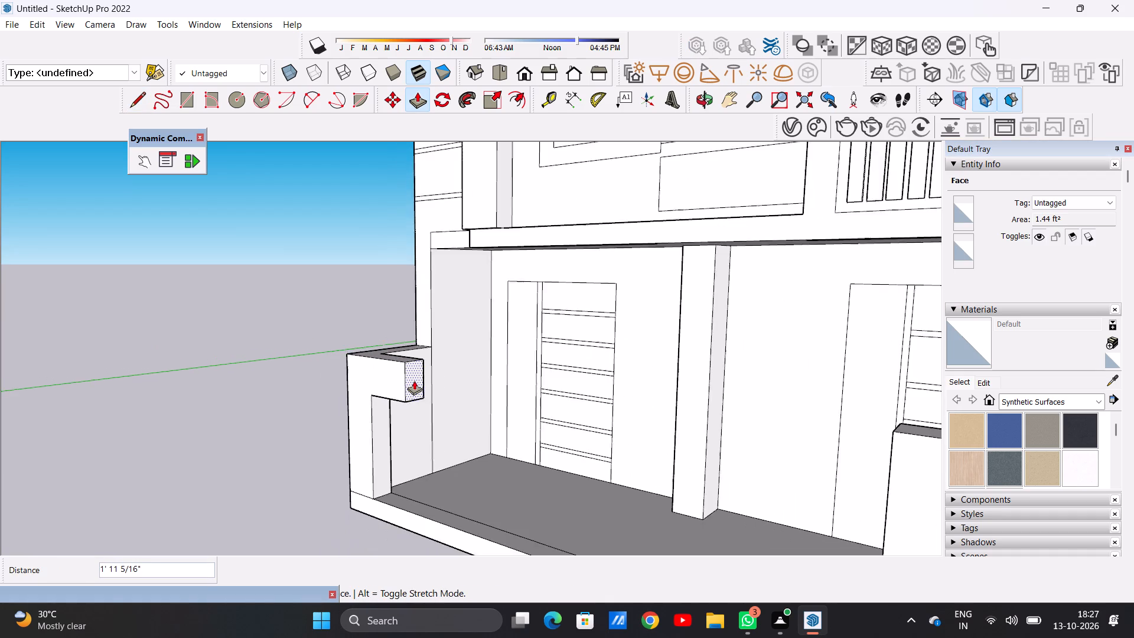
pyautogui.scroll(-10, 414, 380)
pyautogui.moveTo(477, 396); pyautogui.dragTo(655, 393, button='middle')
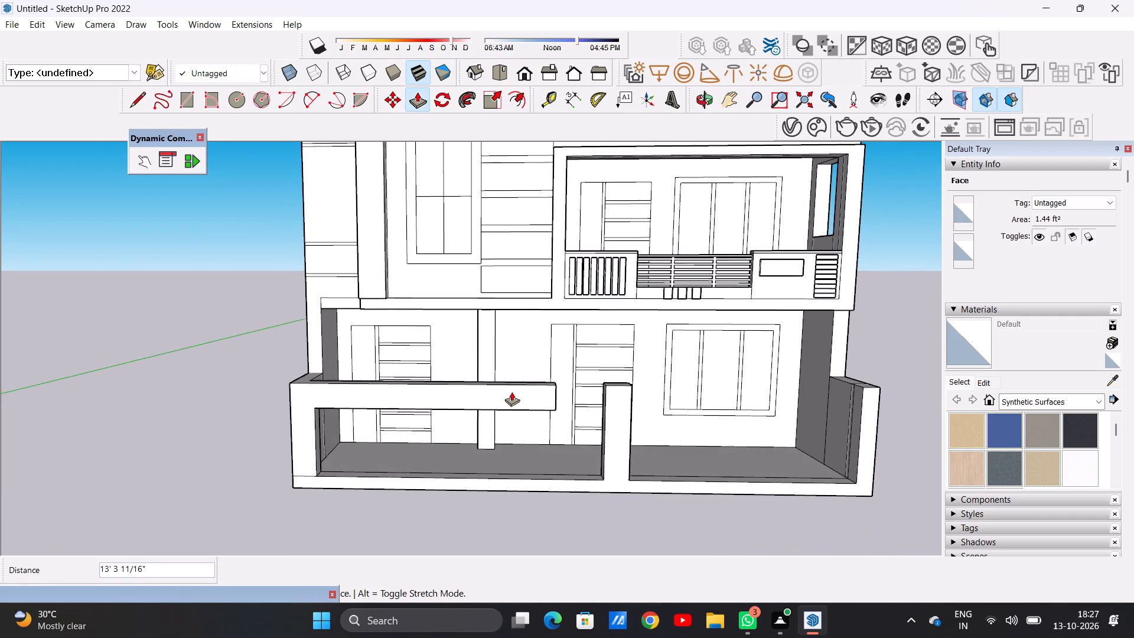
pyautogui.scroll(7, 461, 381)
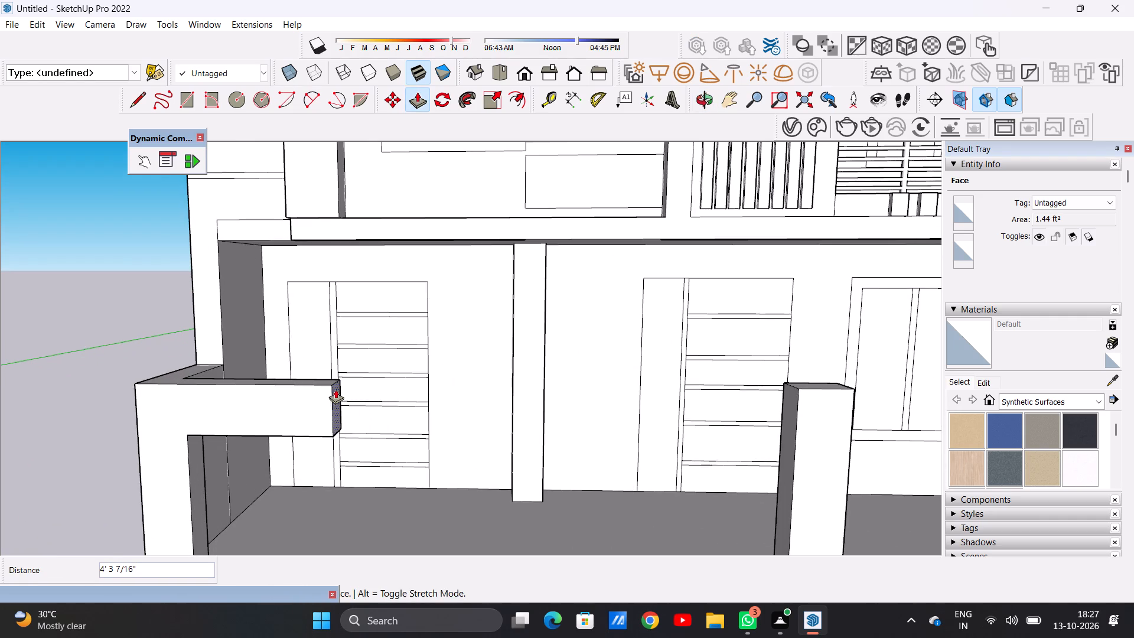
pyautogui.click(342, 389)
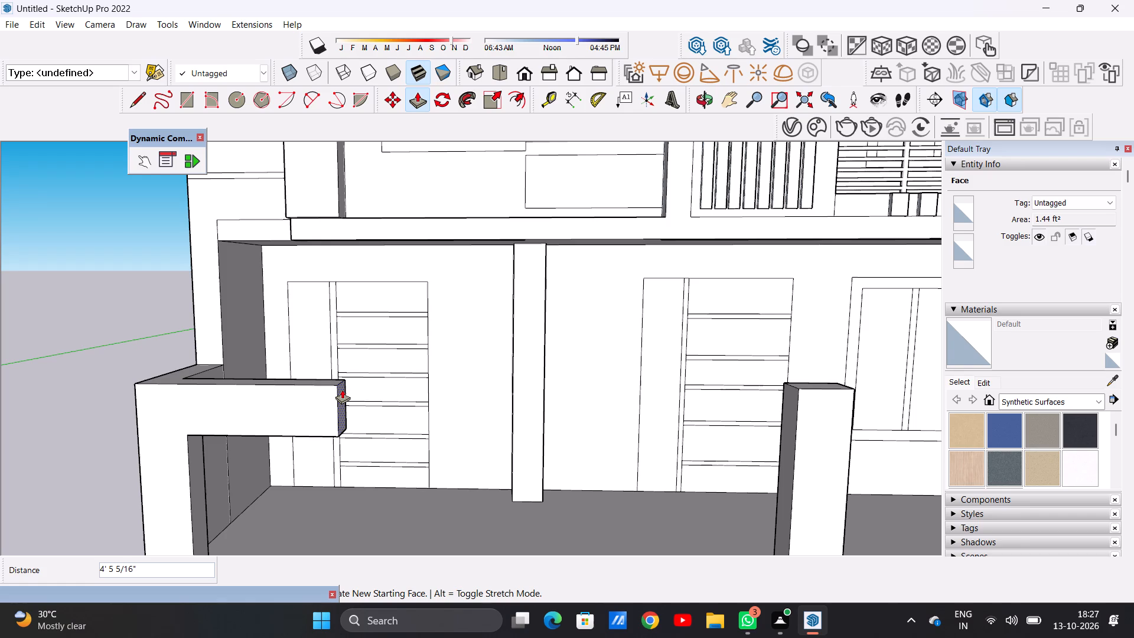
pyautogui.press('space')
# Extend the underside of the horizontal arm downward by about 6 1/2" to make the arm thicker.
pyautogui.scroll(-9, 342, 389)
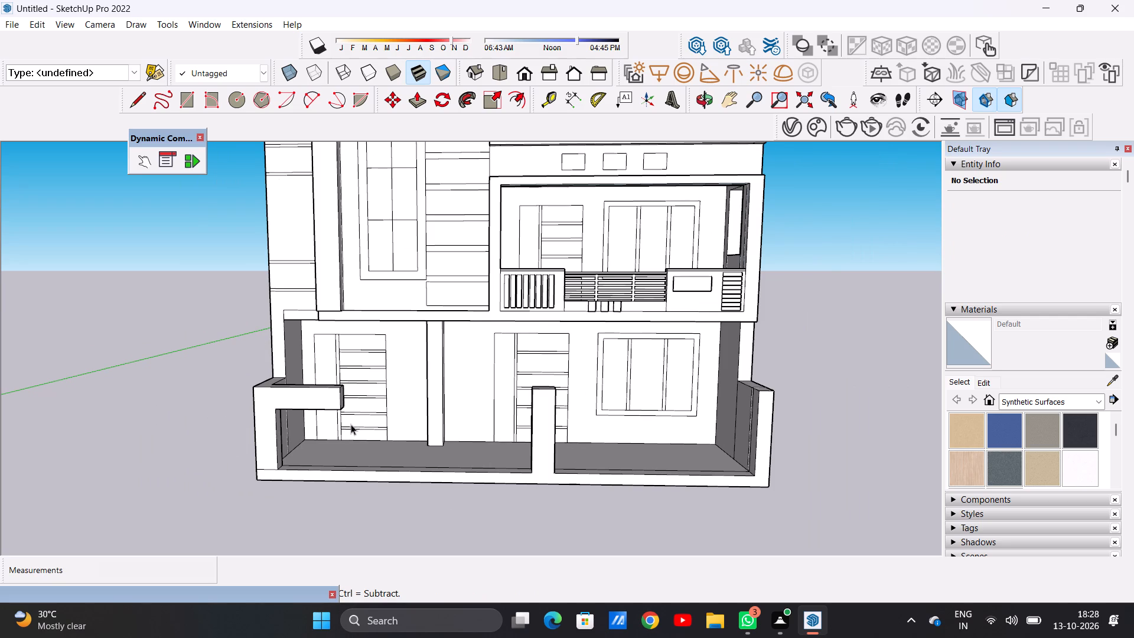
pyautogui.scroll(-1, 351, 424)
pyautogui.moveTo(330, 438); pyautogui.dragTo(366, 366, button='middle')
pyautogui.scroll(2, 320, 399)
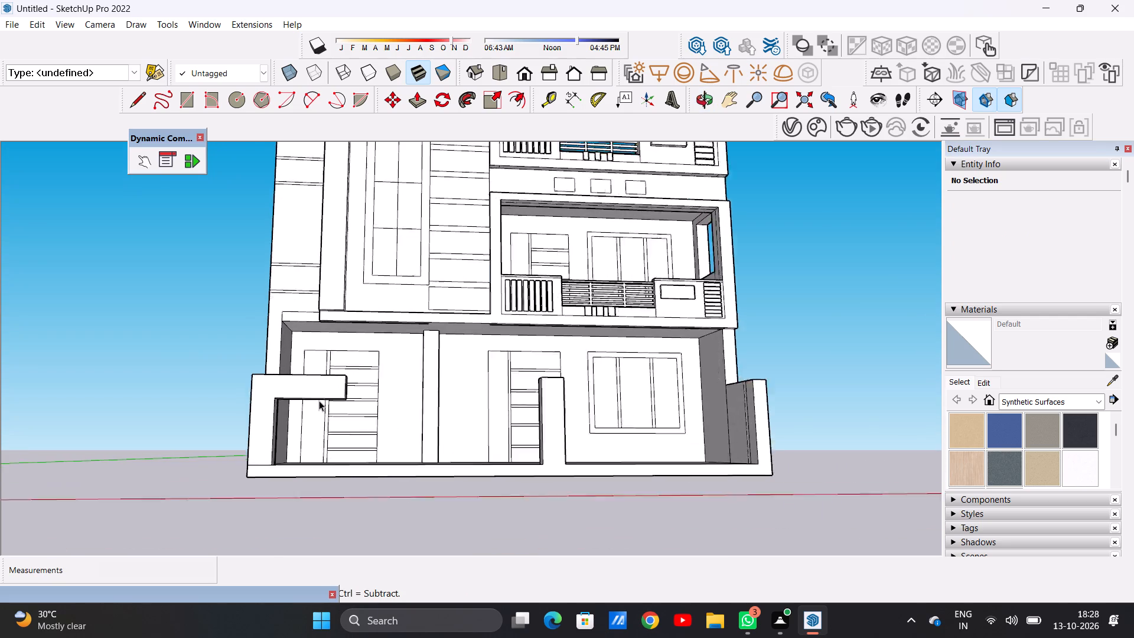
pyautogui.scroll(7, 319, 401)
pyautogui.moveTo(322, 419); pyautogui.dragTo(268, 460, button='middle')
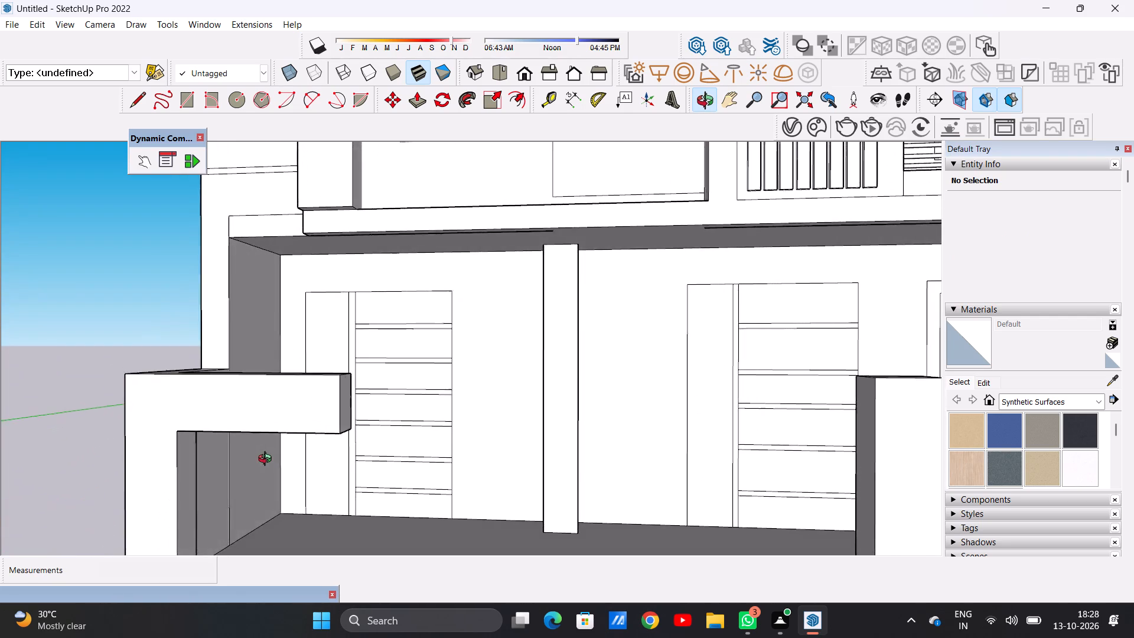
pyautogui.moveTo(268, 460); pyautogui.dragTo(292, 405, button='middle')
pyautogui.scroll(1, 303, 398)
pyautogui.scroll(-1, 303, 398)
pyautogui.scroll(2, 303, 398)
pyautogui.press('p')
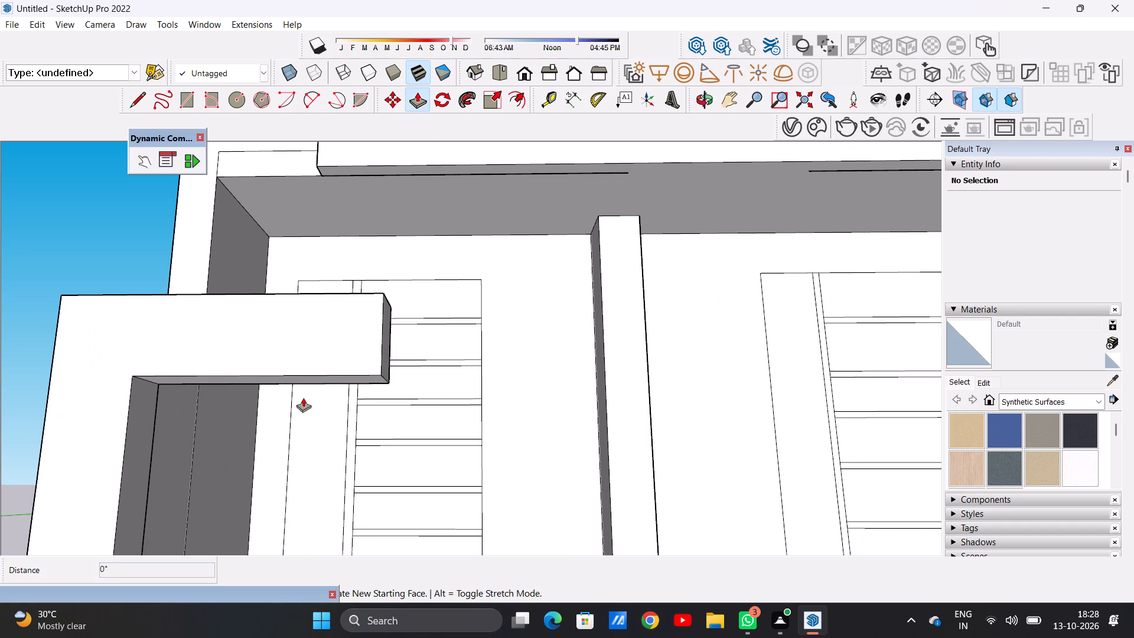
pyautogui.moveTo(312, 372); pyautogui.dragTo(313, 344, button='middle')
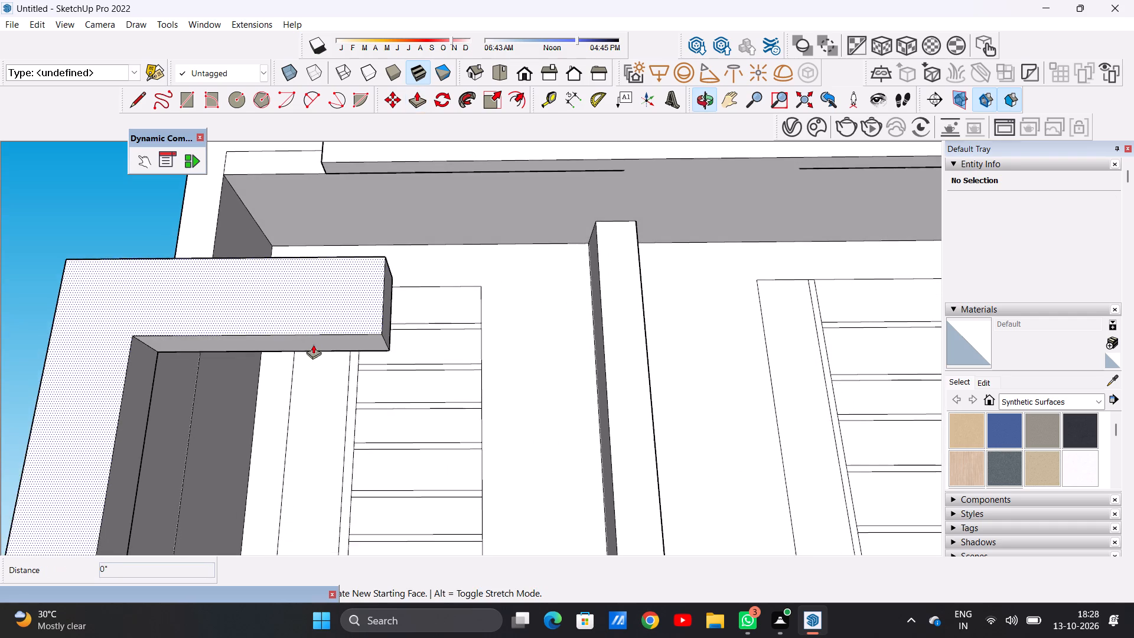
pyautogui.scroll(3, 338, 337)
pyautogui.click(338, 337)
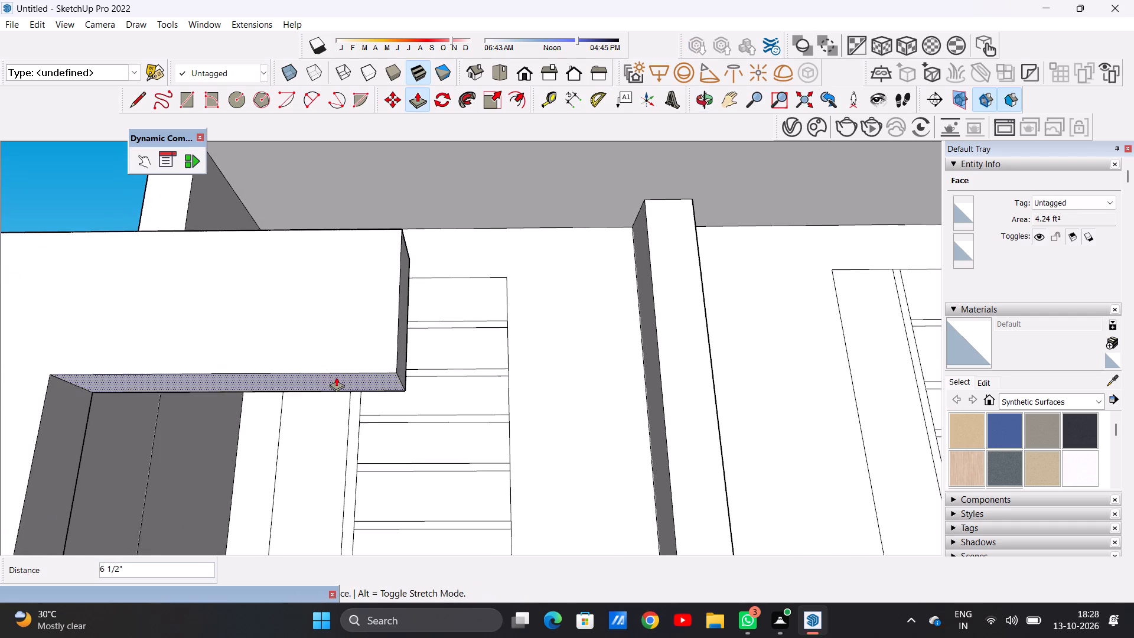
pyautogui.click(336, 380)
pyautogui.press('space')
pyautogui.scroll(-7, 346, 436)
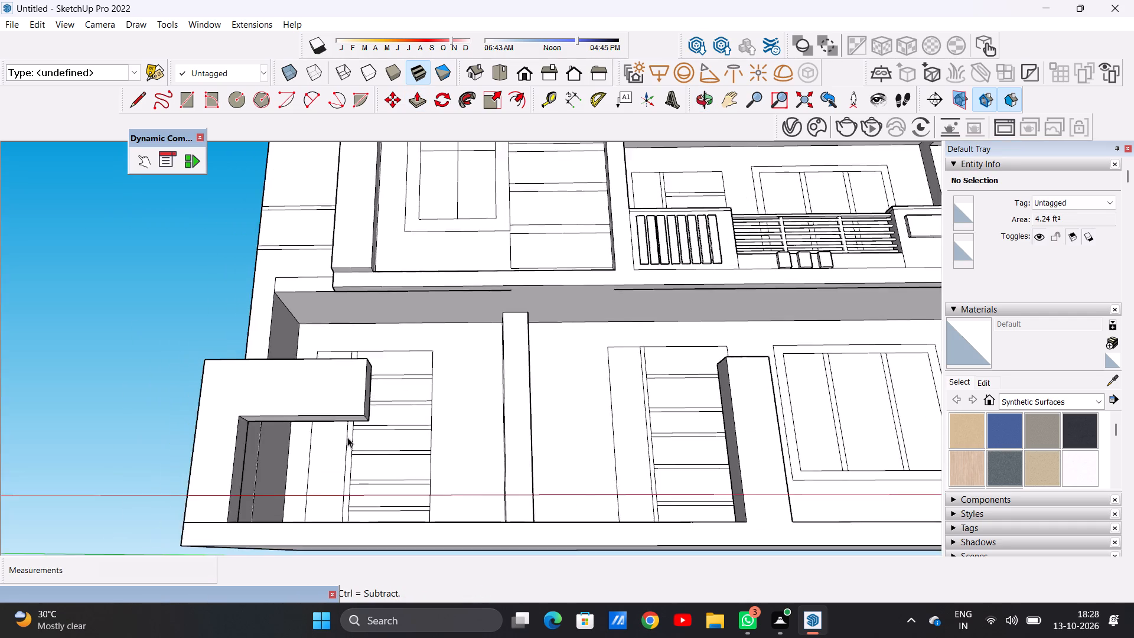
pyautogui.scroll(-8, 347, 437)
pyautogui.moveTo(383, 440); pyautogui.dragTo(387, 527, button='middle')
pyautogui.moveTo(412, 479); pyautogui.dragTo(569, 494, button='middle')
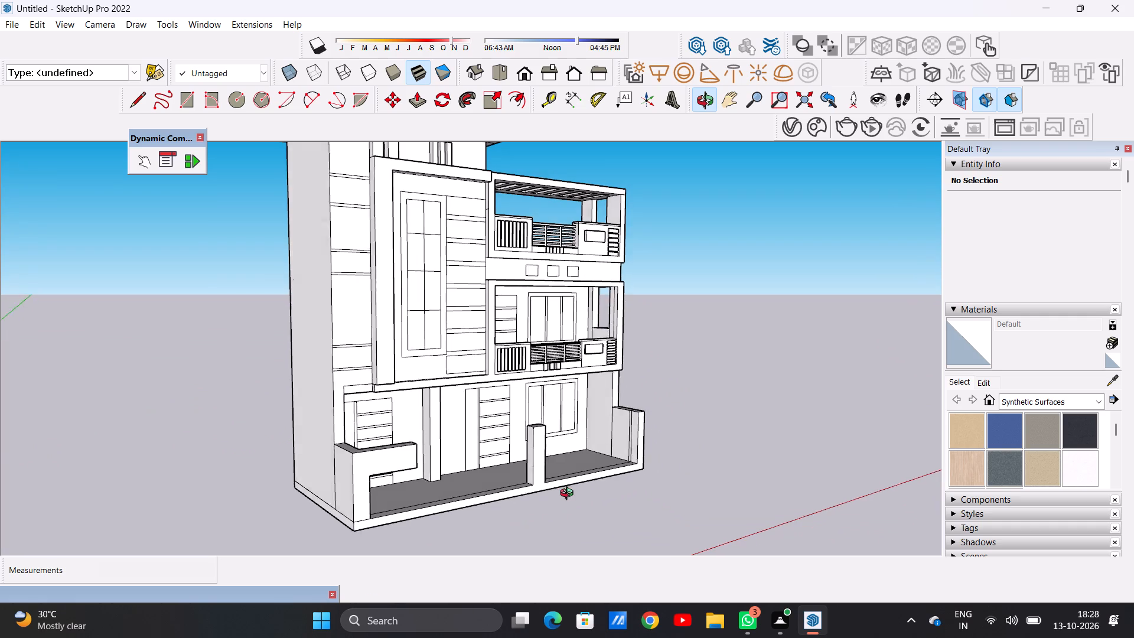
# Draw a horizontal line across the upper part of the middle post's face that looks towards the taller-block-side corner wall.
pyautogui.moveTo(569, 494); pyautogui.dragTo(571, 494, button='middle')
pyautogui.scroll(6, 545, 447)
pyautogui.scroll(-1, 533, 445)
pyautogui.scroll(1, 533, 445)
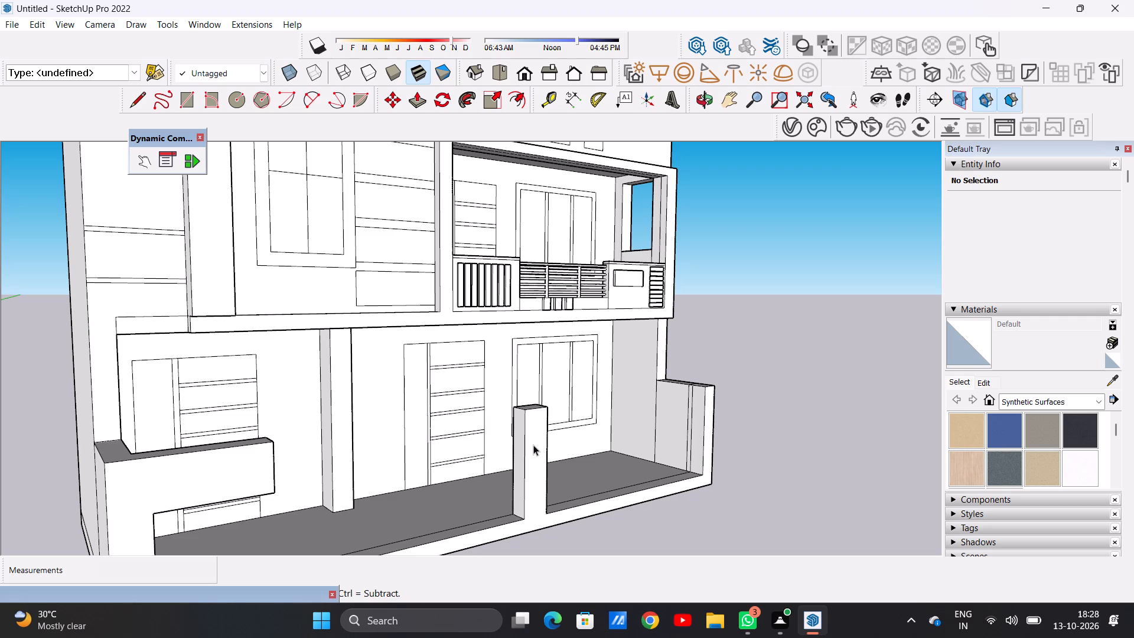
pyautogui.scroll(-1, 515, 437)
pyautogui.scroll(1, 515, 437)
pyautogui.scroll(-1, 517, 437)
pyautogui.moveTo(506, 437); pyautogui.dragTo(561, 446, button='middle')
pyautogui.scroll(-1, 544, 444)
pyautogui.scroll(2, 544, 444)
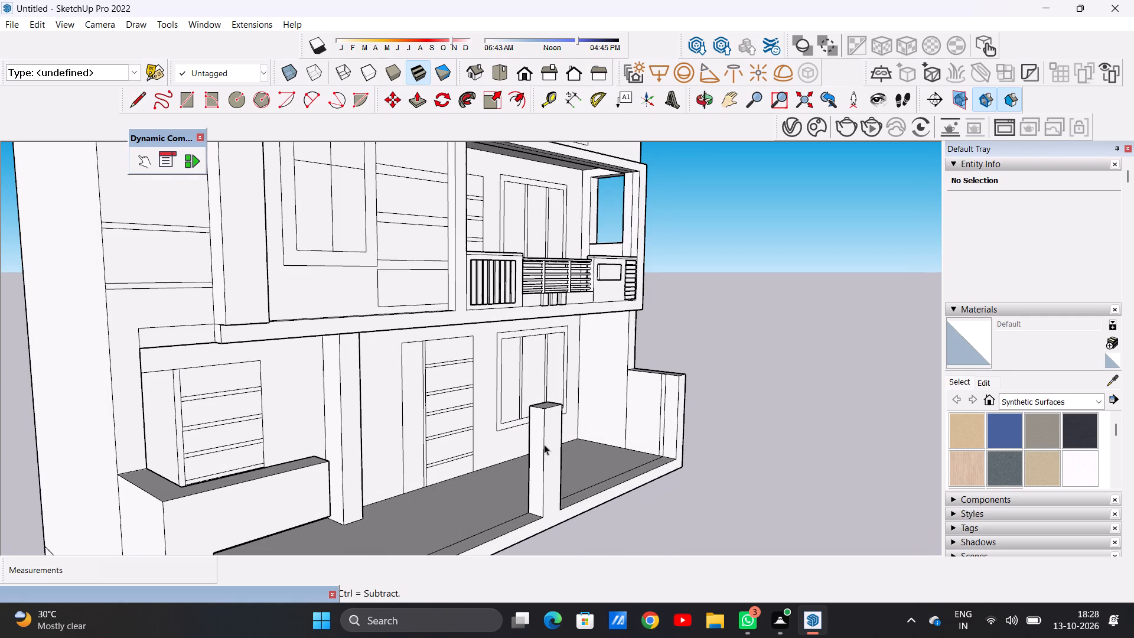
pyautogui.press('l')
pyautogui.scroll(5, 544, 444)
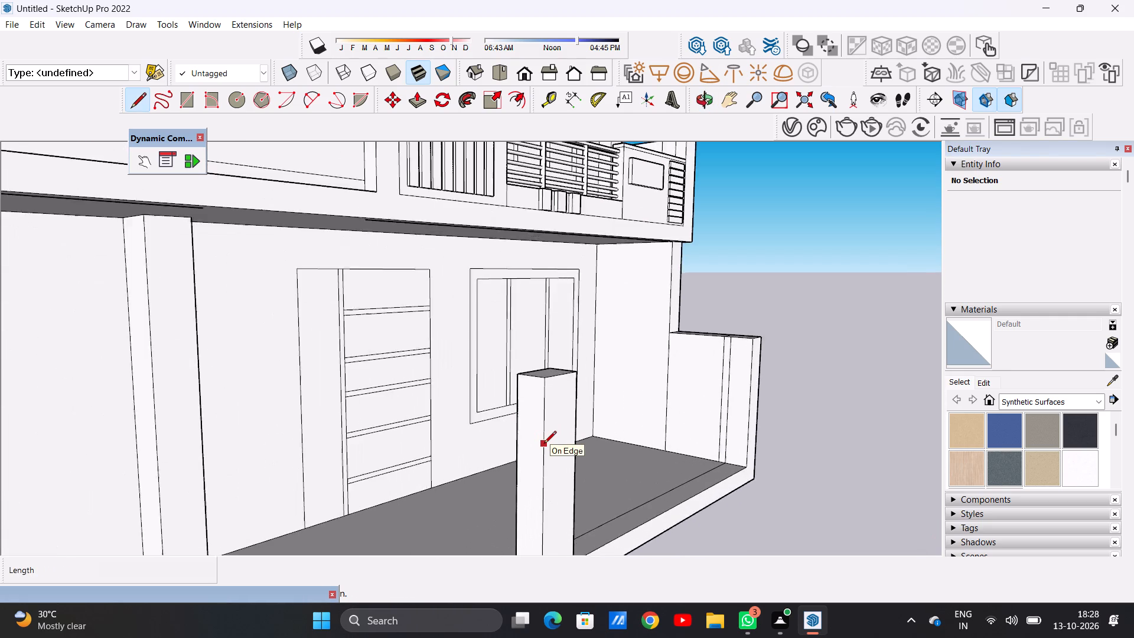
pyautogui.scroll(4, 544, 444)
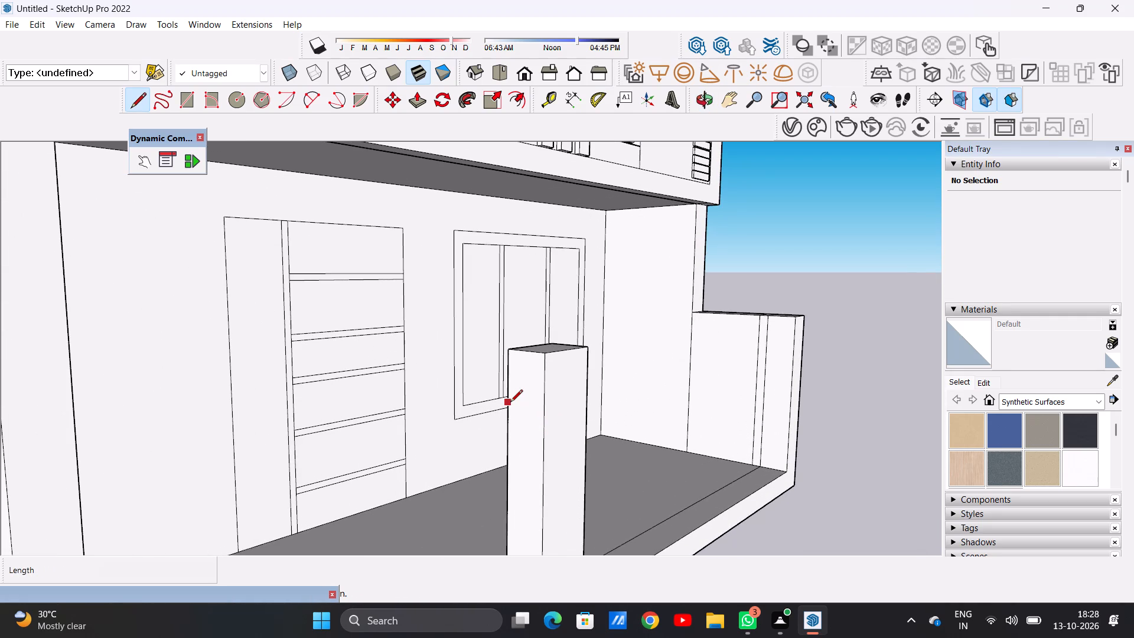
pyautogui.click(510, 403)
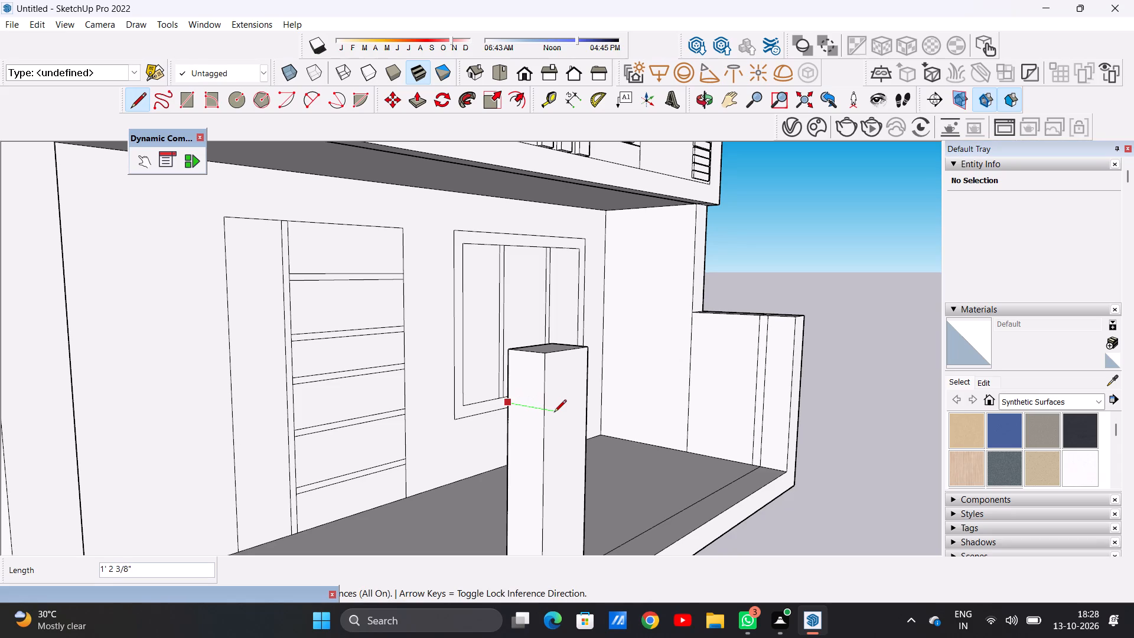
pyautogui.click(550, 412)
pyautogui.press('space')
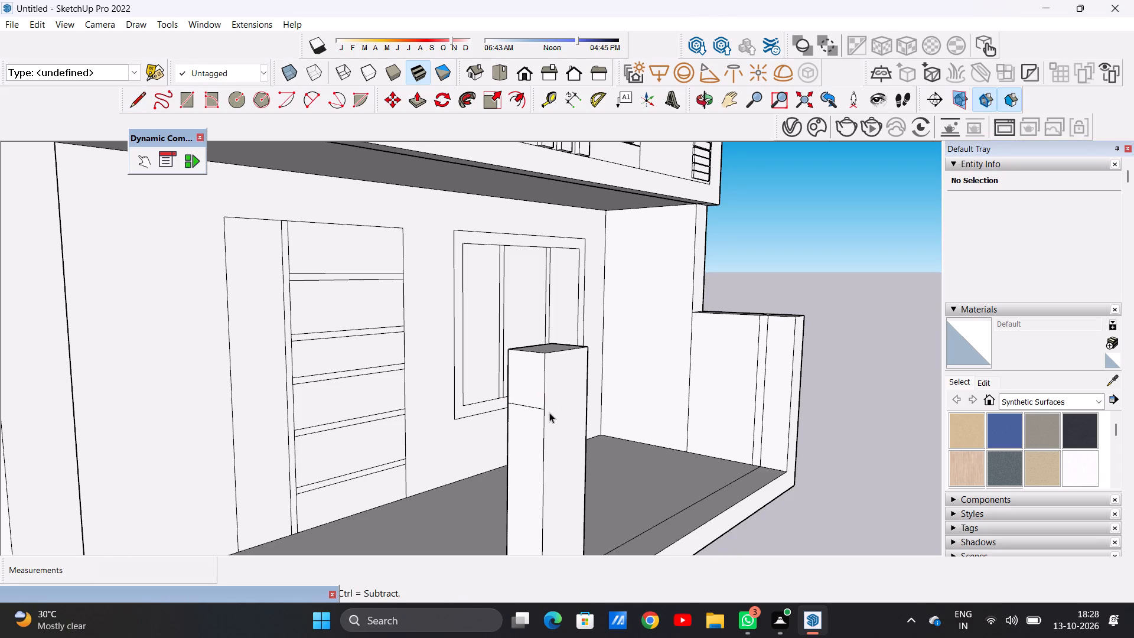
# Pull the marked upper part of the middle post about 3' 11" along the porch front towards the taller-block-side corner wall.
pyautogui.press('p')
pyautogui.click(530, 375)
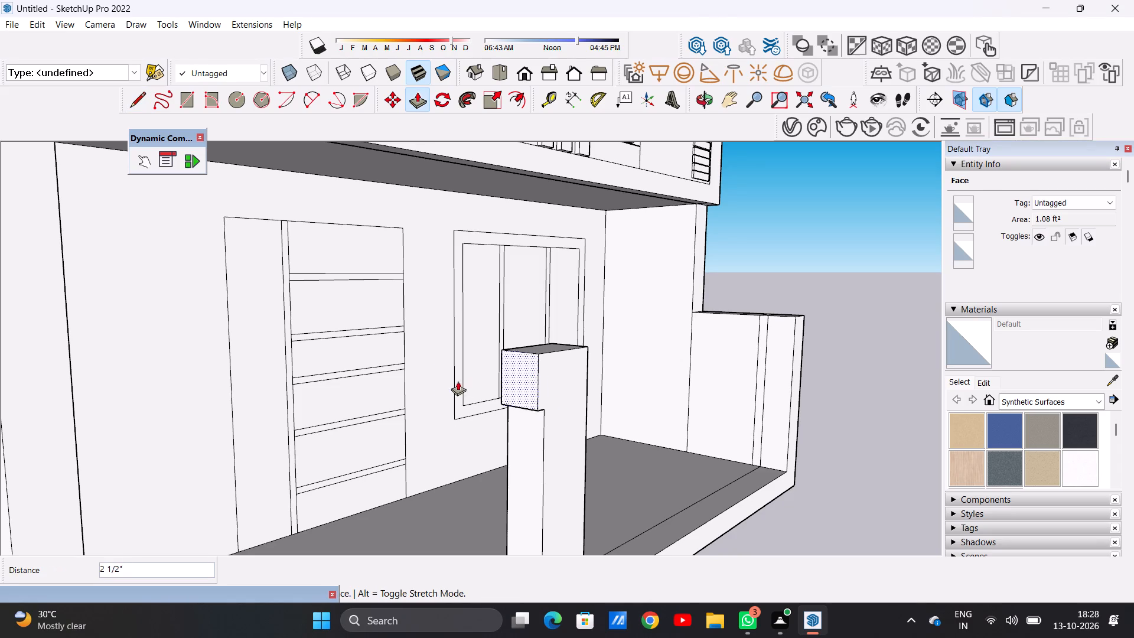
pyautogui.scroll(-11, 452, 385)
pyautogui.moveTo(431, 385); pyautogui.dragTo(300, 359, button='middle')
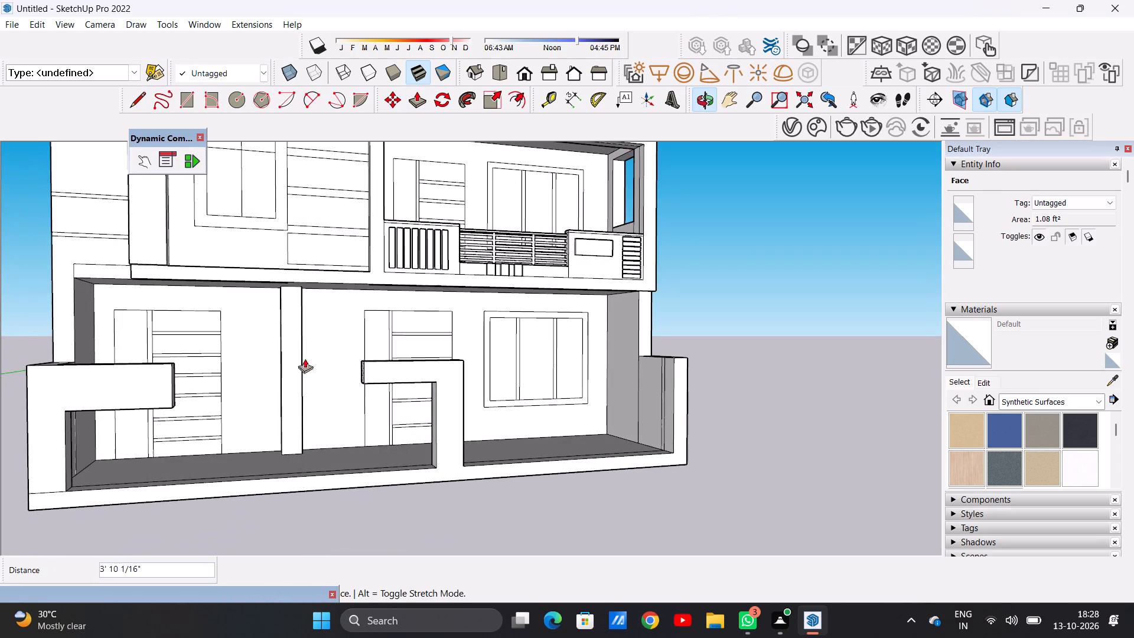
pyautogui.scroll(3, 350, 374)
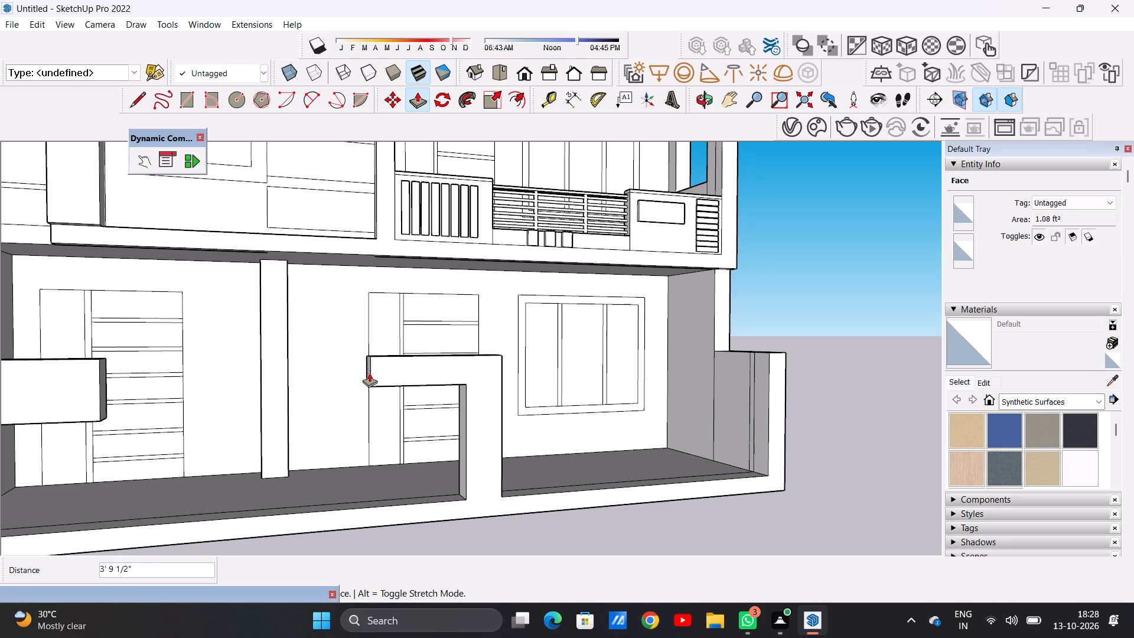
pyautogui.click(366, 376)
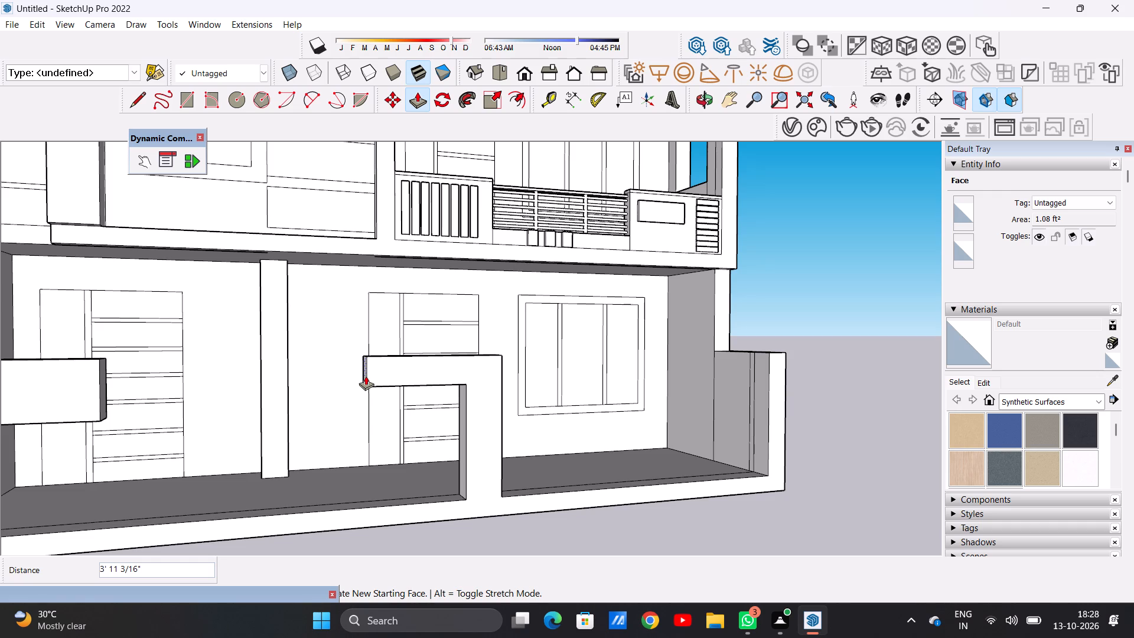
pyautogui.press('space')
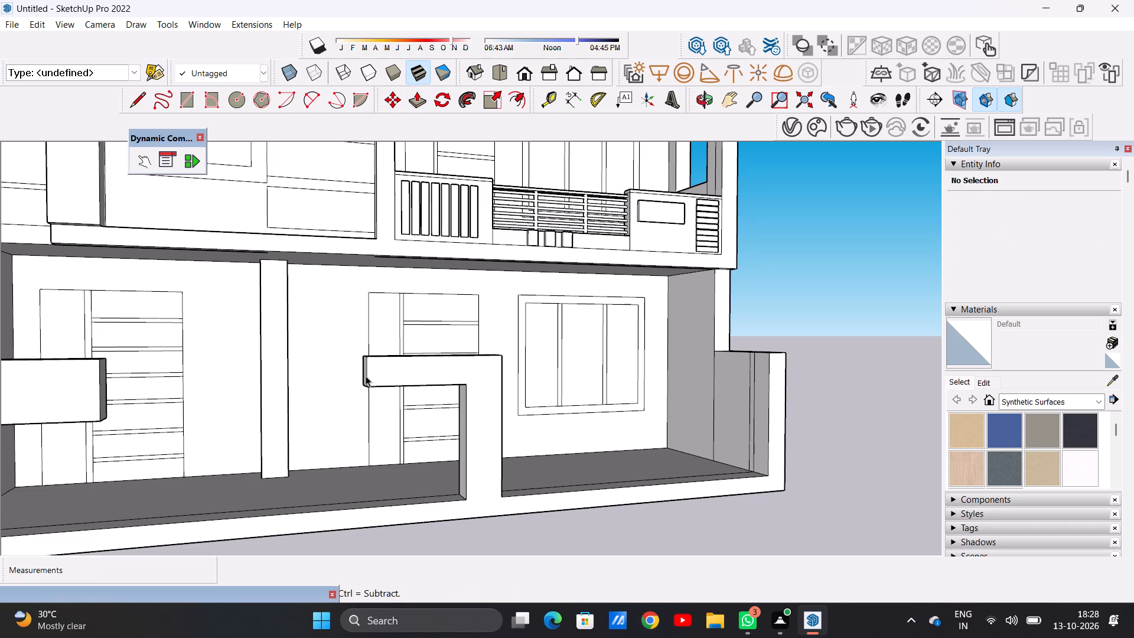
# Draw a line across the underside of the middle post's arm near its free end.
pyautogui.scroll(-3, 366, 376)
pyautogui.moveTo(378, 399); pyautogui.dragTo(343, 315, button='middle')
pyautogui.scroll(14, 354, 350)
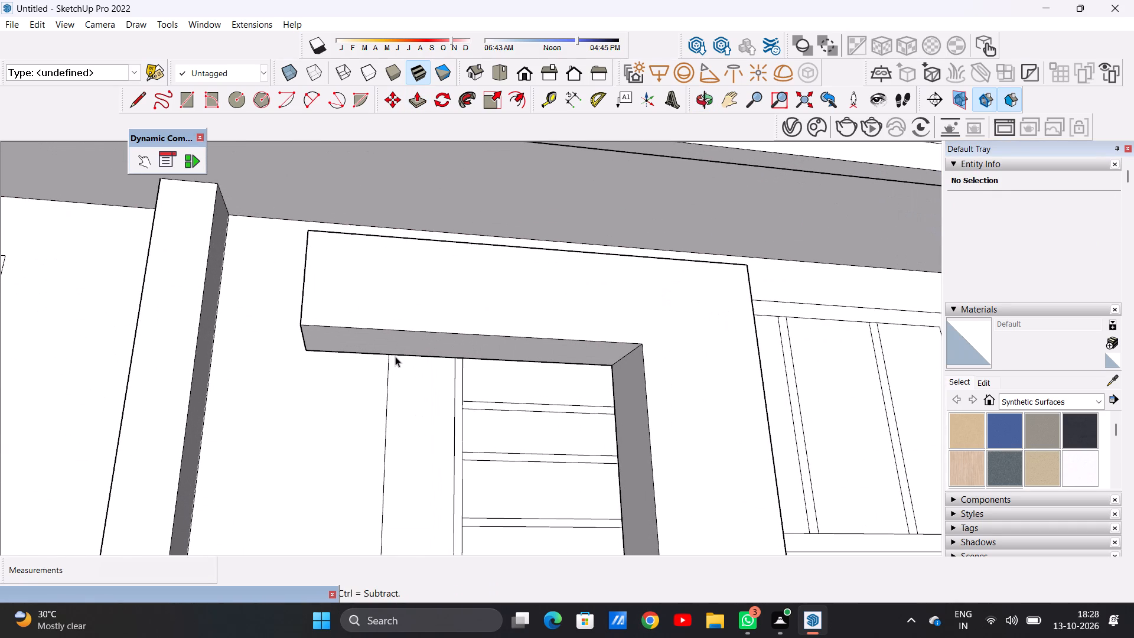
pyautogui.press('l')
pyautogui.click(392, 352)
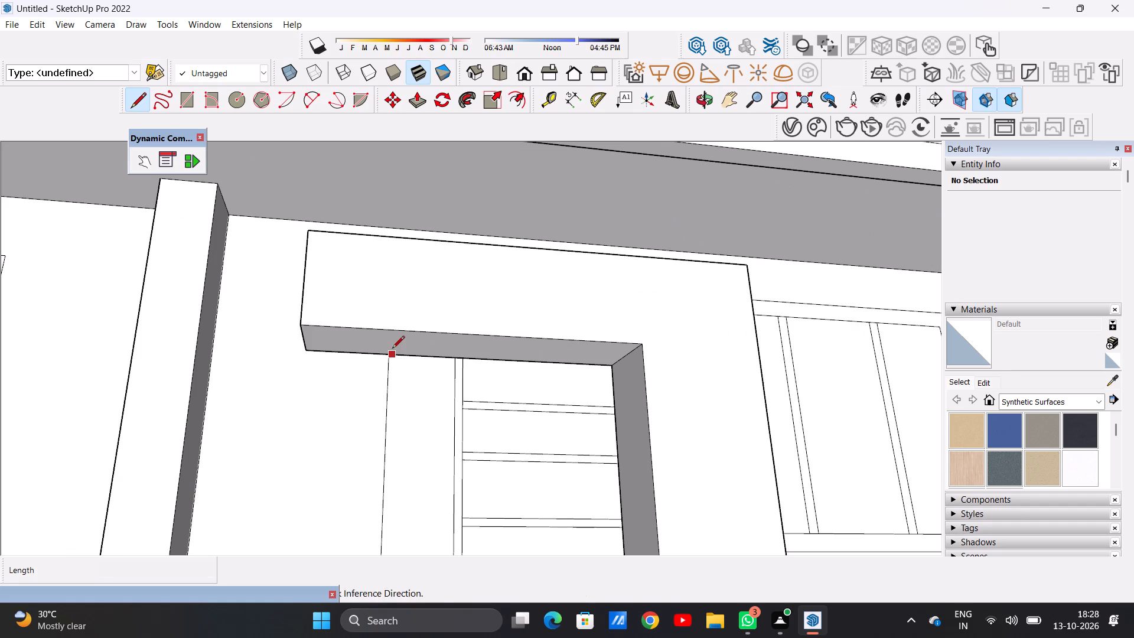
pyautogui.click(403, 329)
pyautogui.press('space')
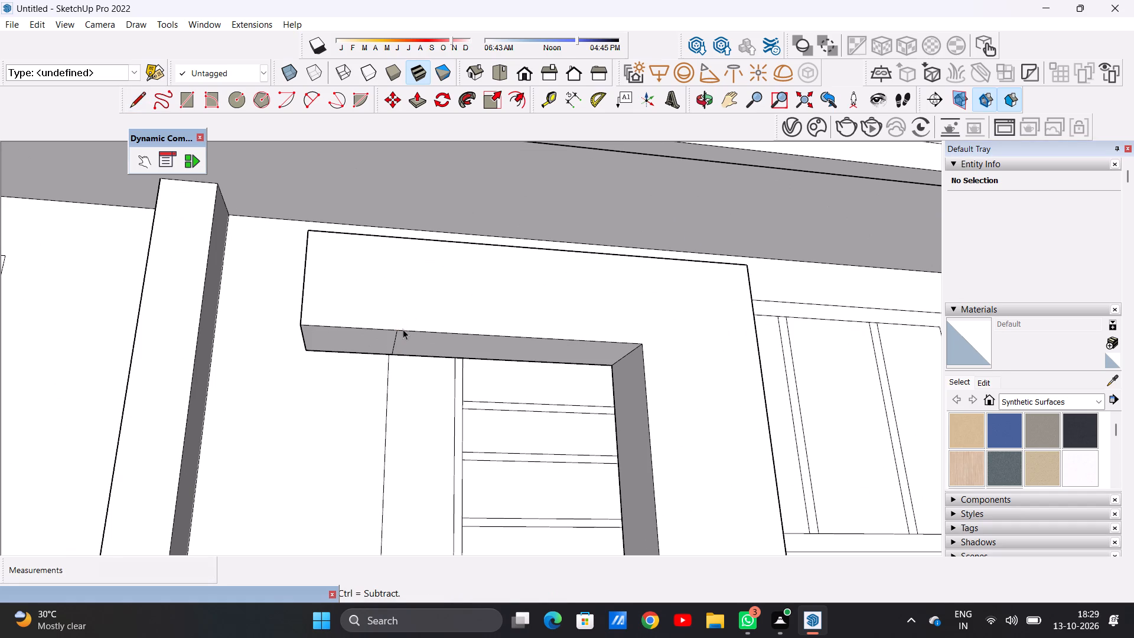
# Pull the marked end of the arm's underside down about 1' 6" to form a hanging leg.
pyautogui.write('p')
pyautogui.click(373, 333)
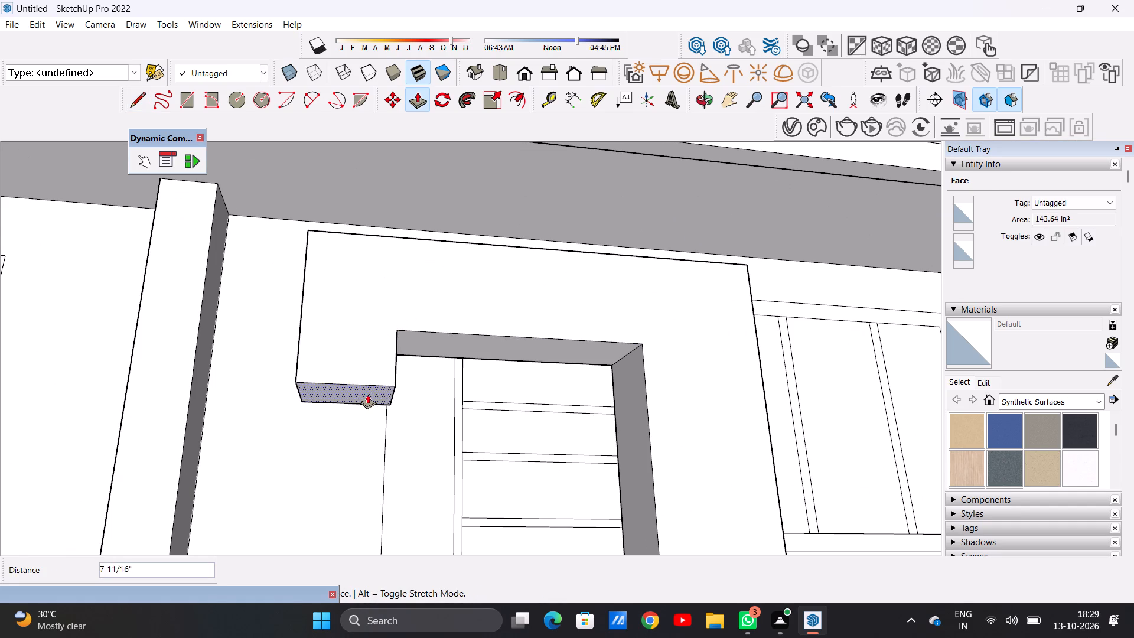
pyautogui.scroll(-18, 367, 394)
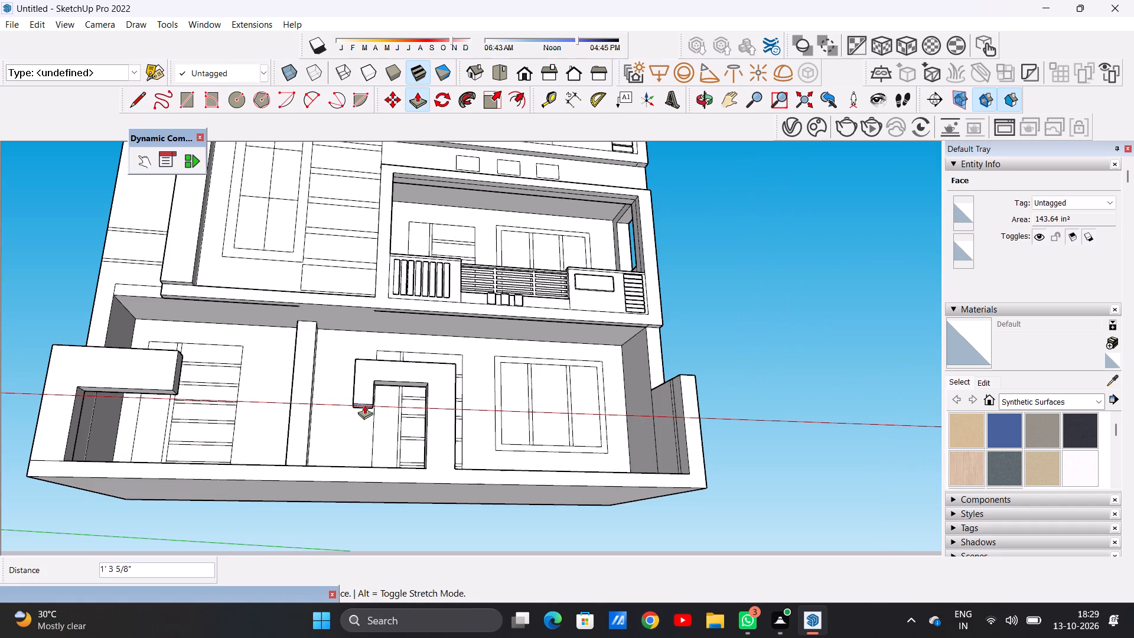
pyautogui.moveTo(364, 405); pyautogui.dragTo(353, 490, button='middle')
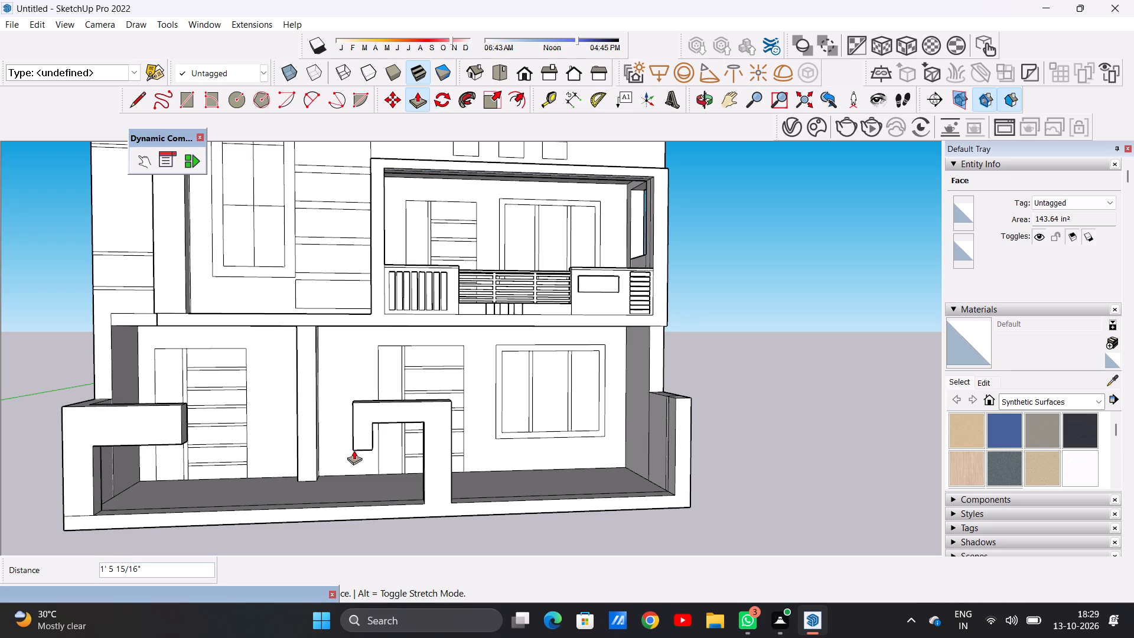
pyautogui.click(354, 450)
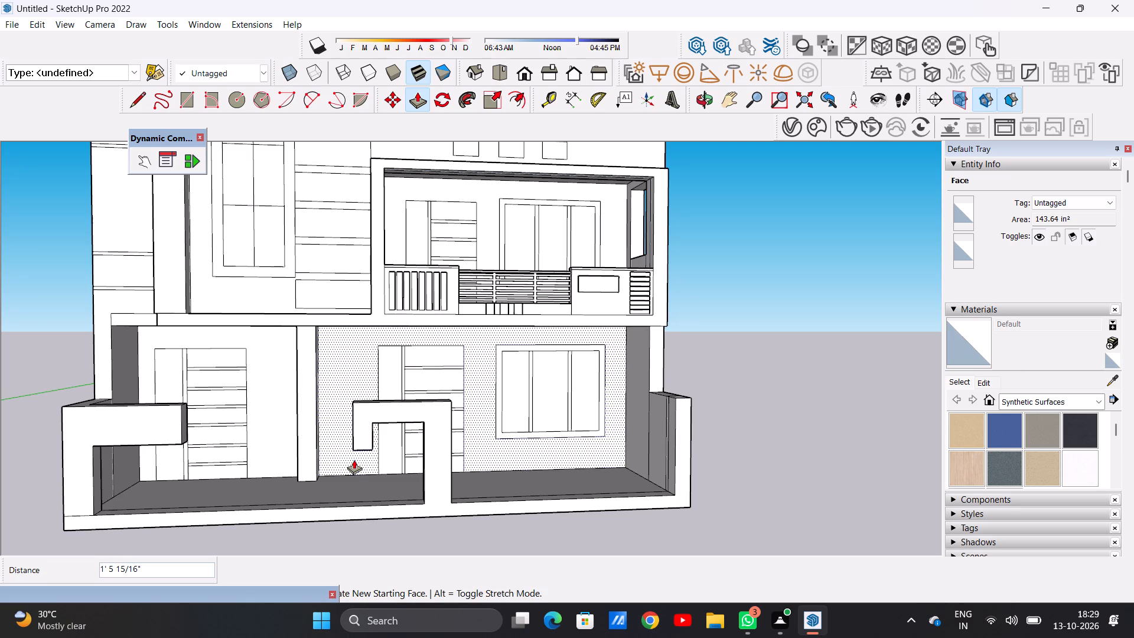
pyautogui.press('space')
# Extend the bottom face of the hanging leg slightly further down.
pyautogui.moveTo(400, 466); pyautogui.dragTo(393, 395, button='middle')
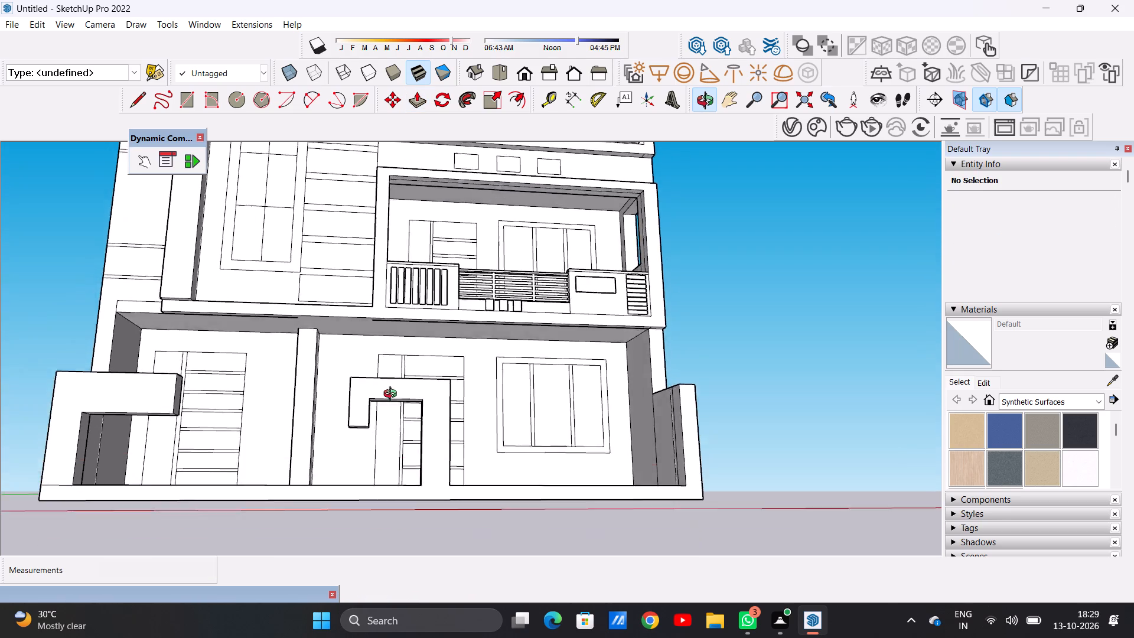
pyautogui.moveTo(393, 395); pyautogui.dragTo(370, 359, button='middle')
pyautogui.scroll(15, 354, 408)
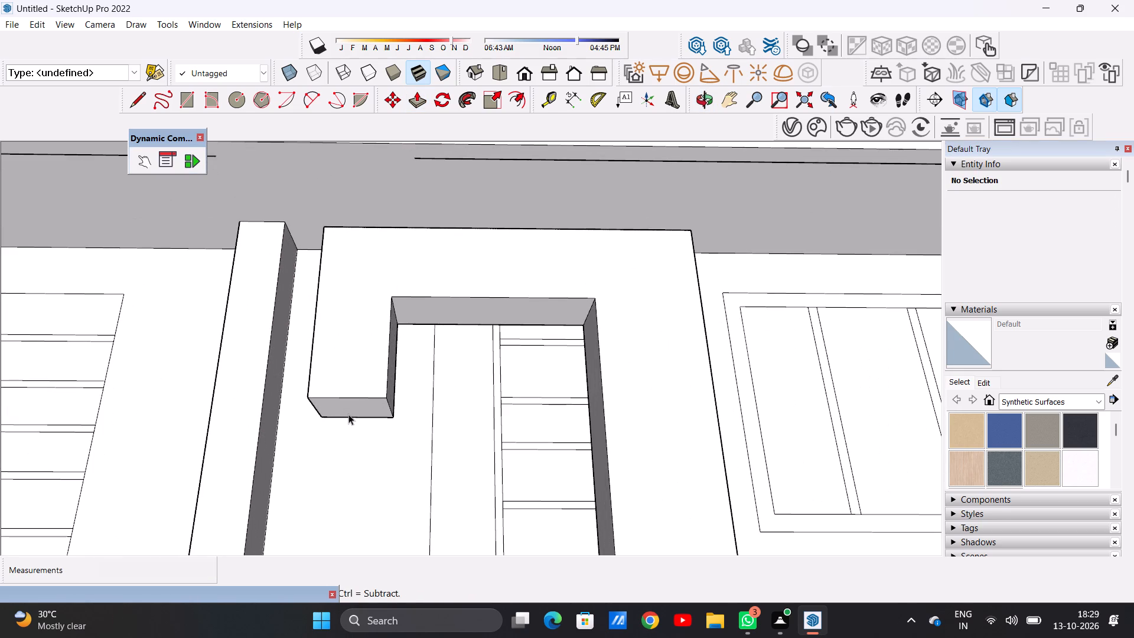
pyautogui.press('p')
pyautogui.click(354, 406)
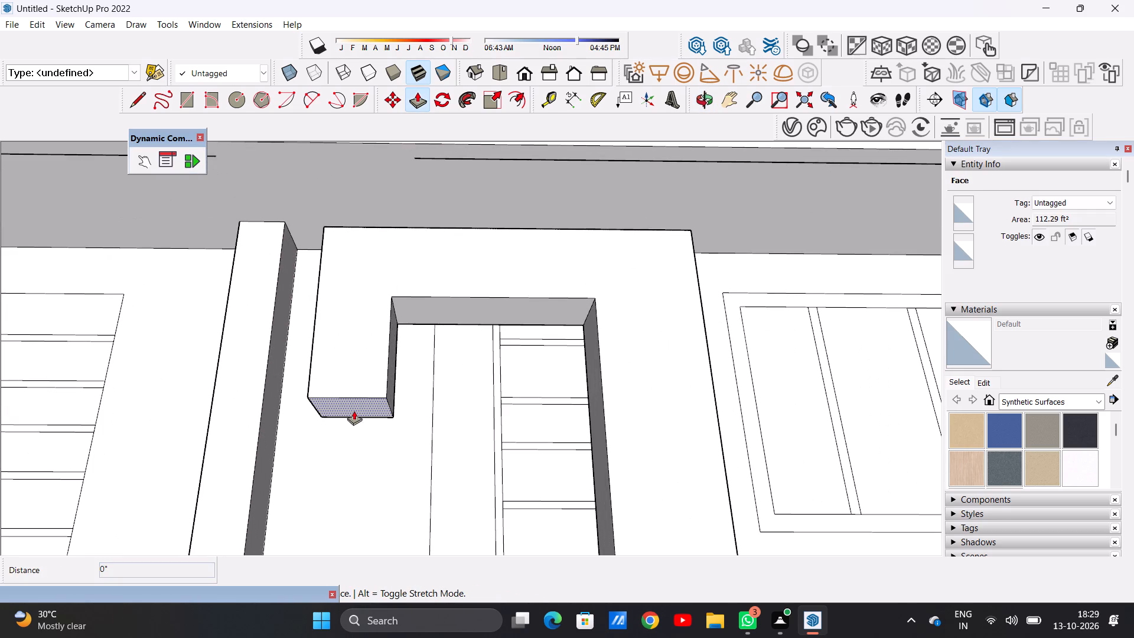
pyautogui.click(352, 444)
pyautogui.press('space')
# Draw a horizontal line across the lower part of the hanging leg's outer face.
pyautogui.scroll(-14, 374, 424)
pyautogui.moveTo(353, 421); pyautogui.dragTo(610, 546, button='middle')
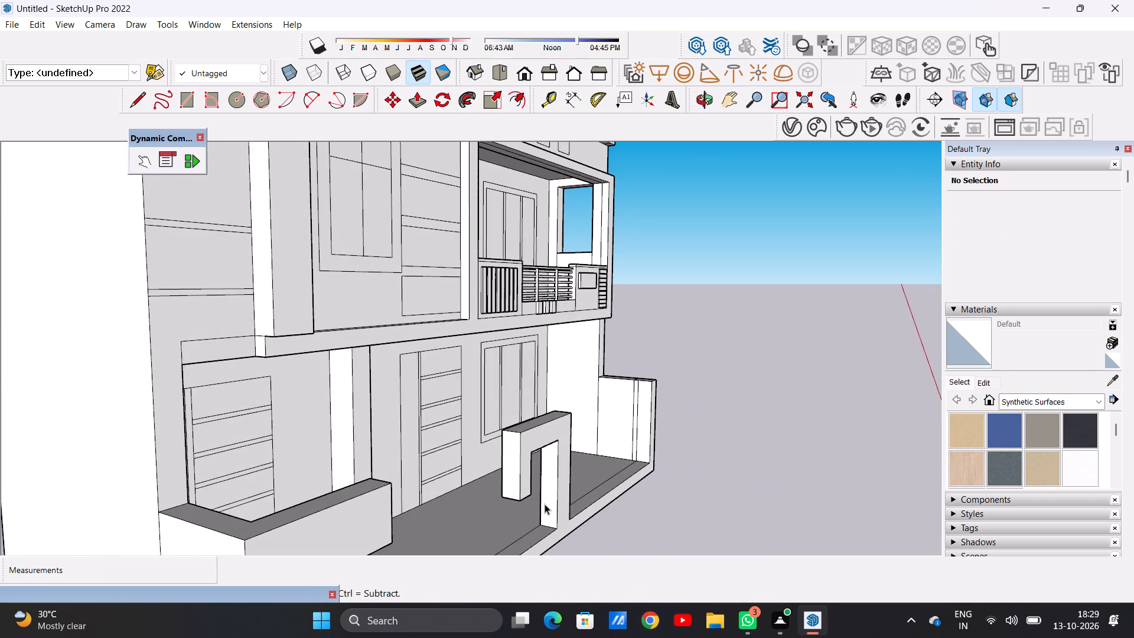
pyautogui.scroll(2, 545, 504)
pyautogui.press('l')
pyautogui.scroll(4, 533, 493)
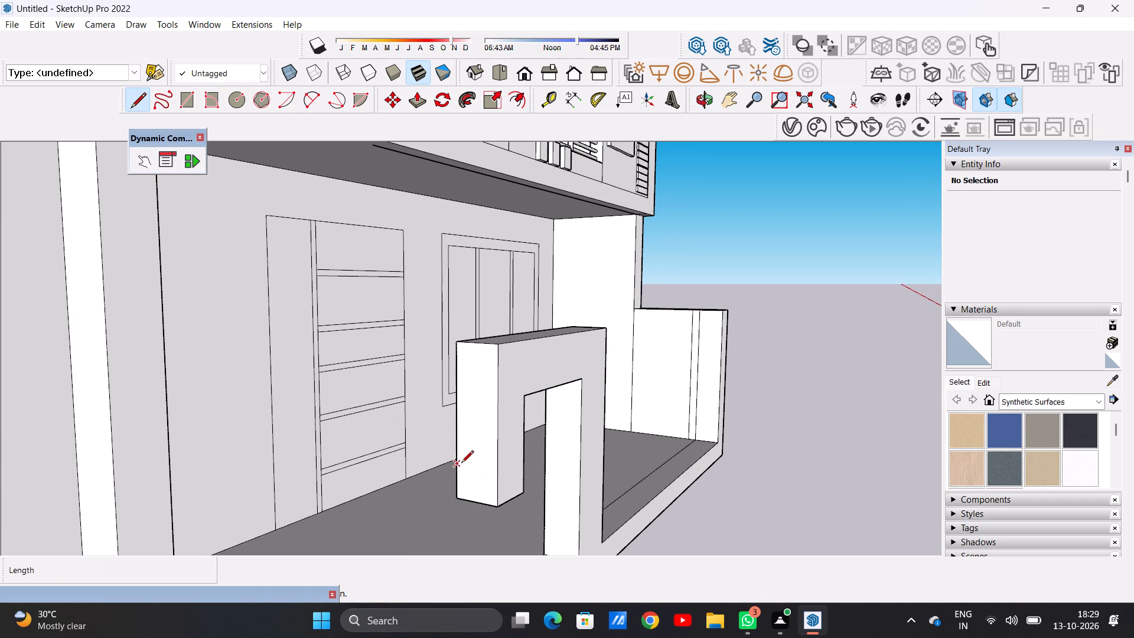
pyautogui.click(461, 464)
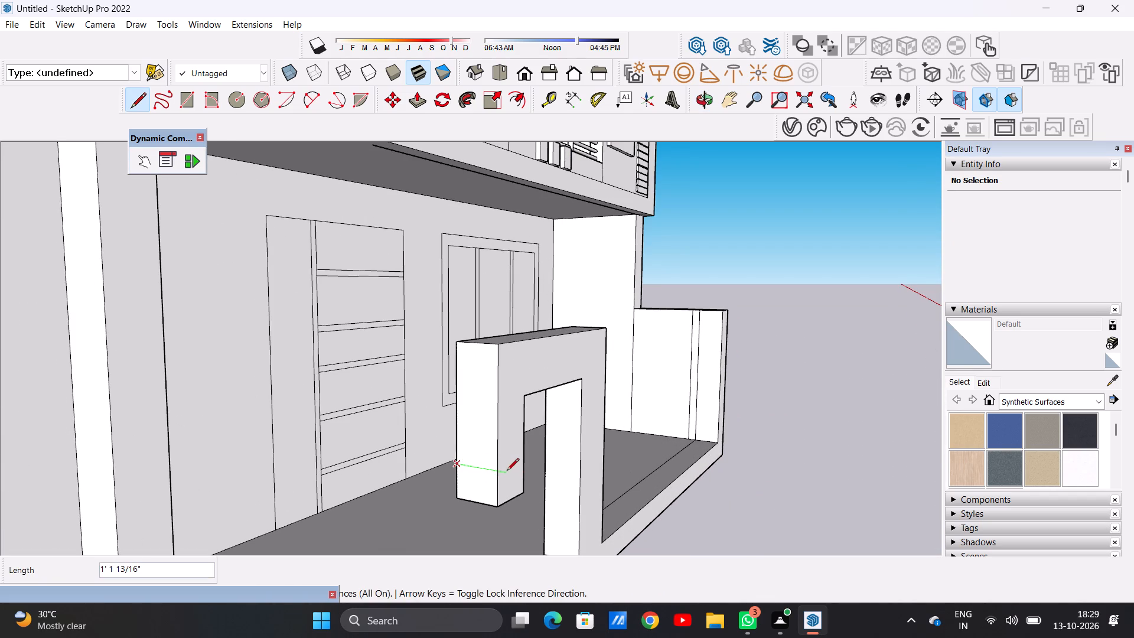
pyautogui.click(500, 470)
# Pull the marked lower part of the hanging leg about 2' 9" towards the taller-block-side corner wall, forming a lower arm.
pyautogui.press('p')
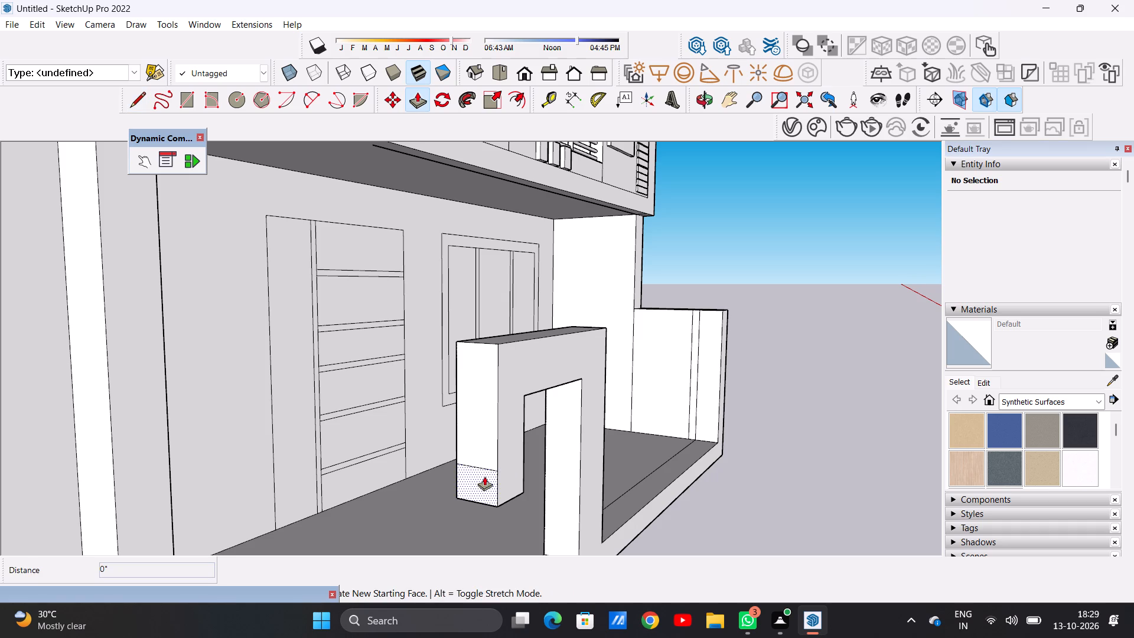
pyautogui.click(484, 476)
pyautogui.scroll(-10, 430, 483)
pyautogui.moveTo(436, 487); pyautogui.dragTo(398, 478, button='middle')
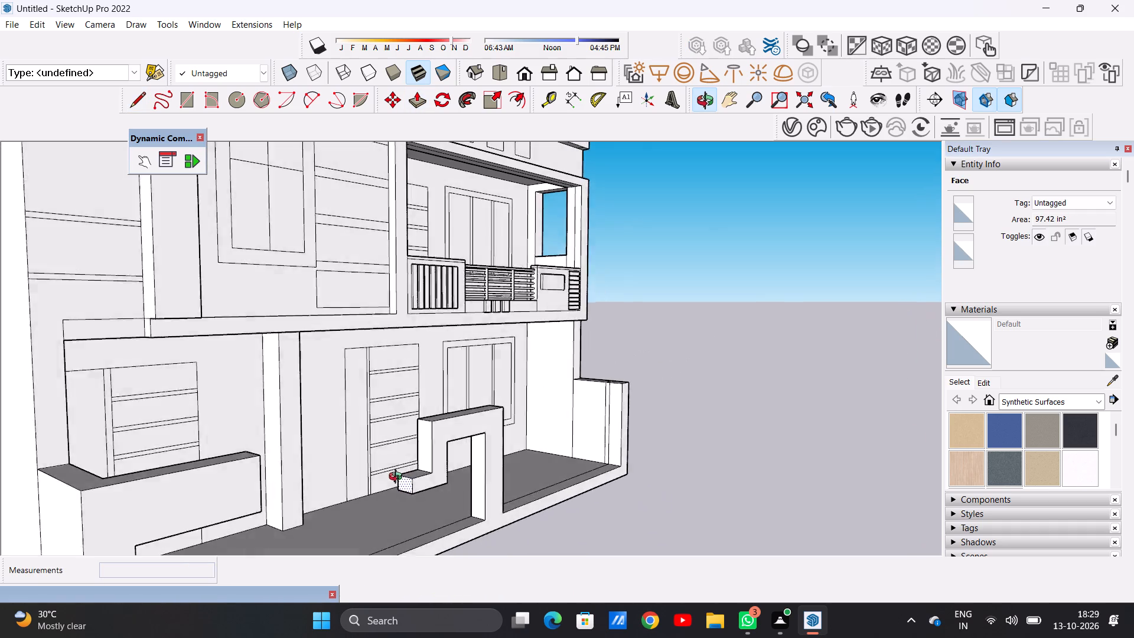
pyautogui.moveTo(398, 478); pyautogui.dragTo(309, 441, button='middle')
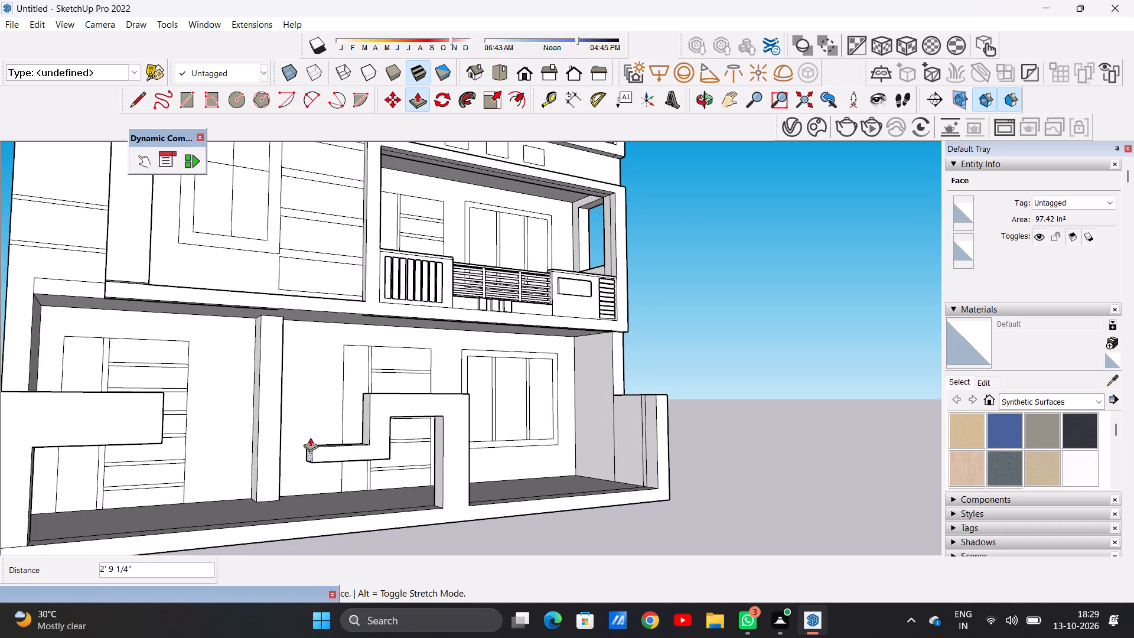
pyautogui.click(310, 437)
pyautogui.press('space')
# Raise the low front wall's top between the taller-block-side corner wall and the post about 2' 7", to the lower arm's underside.
pyautogui.scroll(-8, 346, 451)
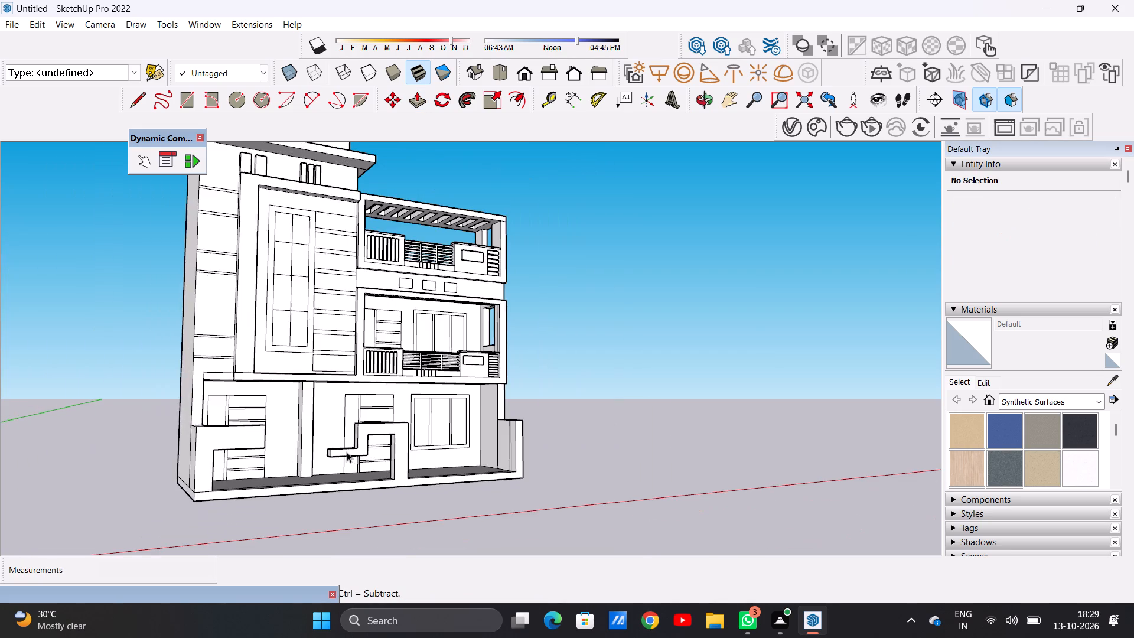
pyautogui.moveTo(356, 457); pyautogui.dragTo(240, 463, button='middle')
pyautogui.scroll(1, 234, 469)
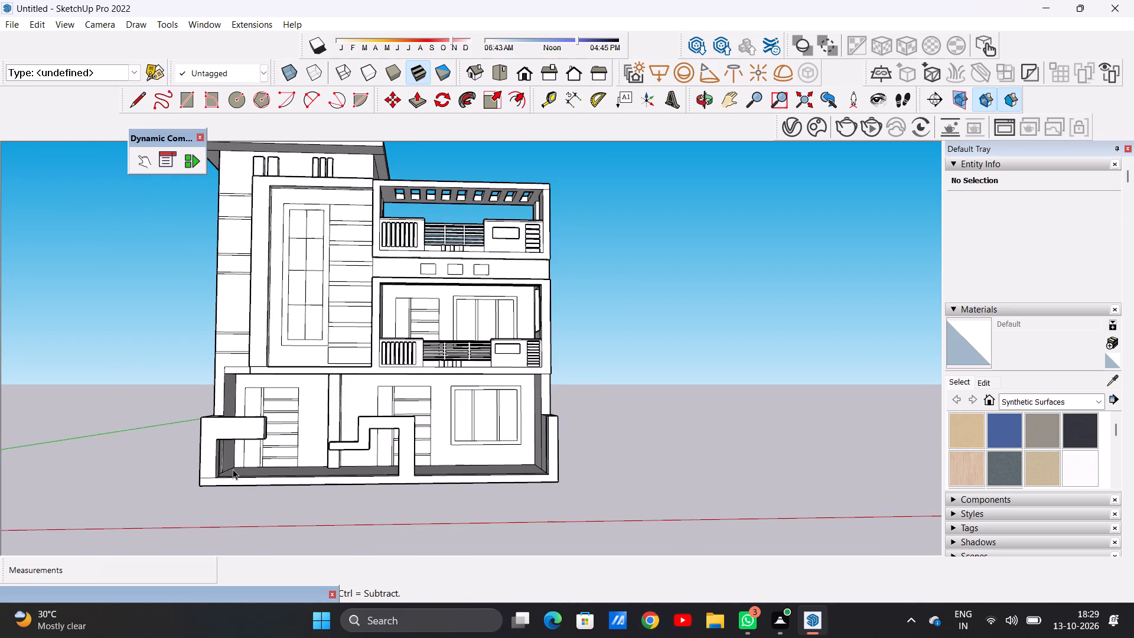
pyautogui.moveTo(316, 398); pyautogui.dragTo(327, 466, button='middle')
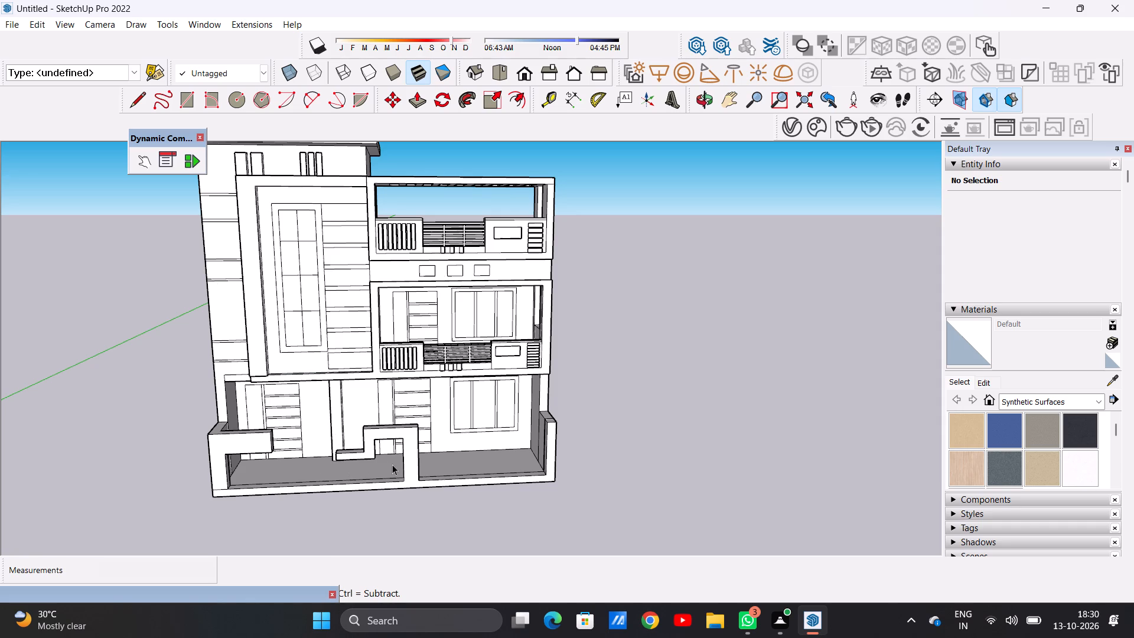
pyautogui.moveTo(384, 464); pyautogui.dragTo(361, 517, button='middle')
pyautogui.moveTo(382, 489); pyautogui.dragTo(346, 534, button='middle')
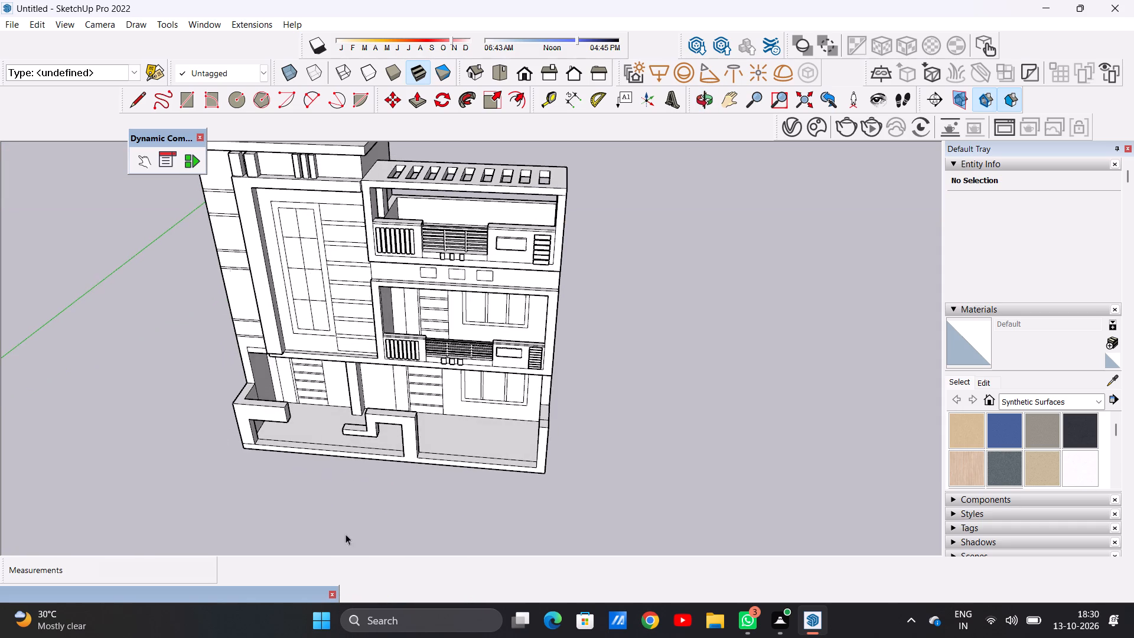
pyautogui.scroll(5, 273, 428)
pyautogui.moveTo(270, 439); pyautogui.dragTo(324, 456, button='middle')
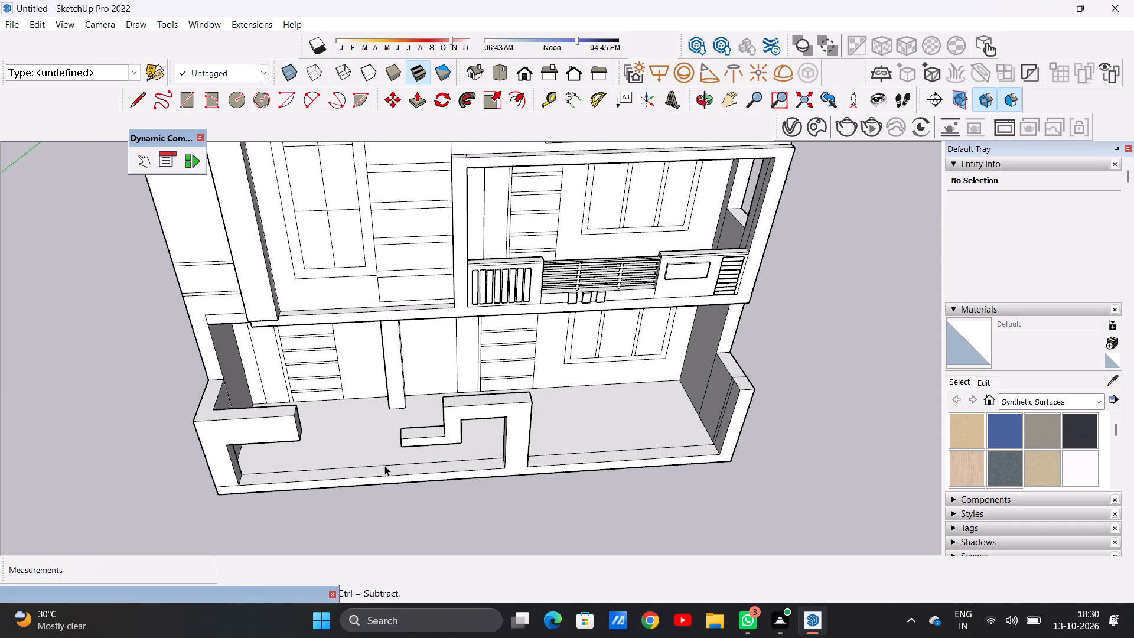
pyautogui.scroll(3, 435, 464)
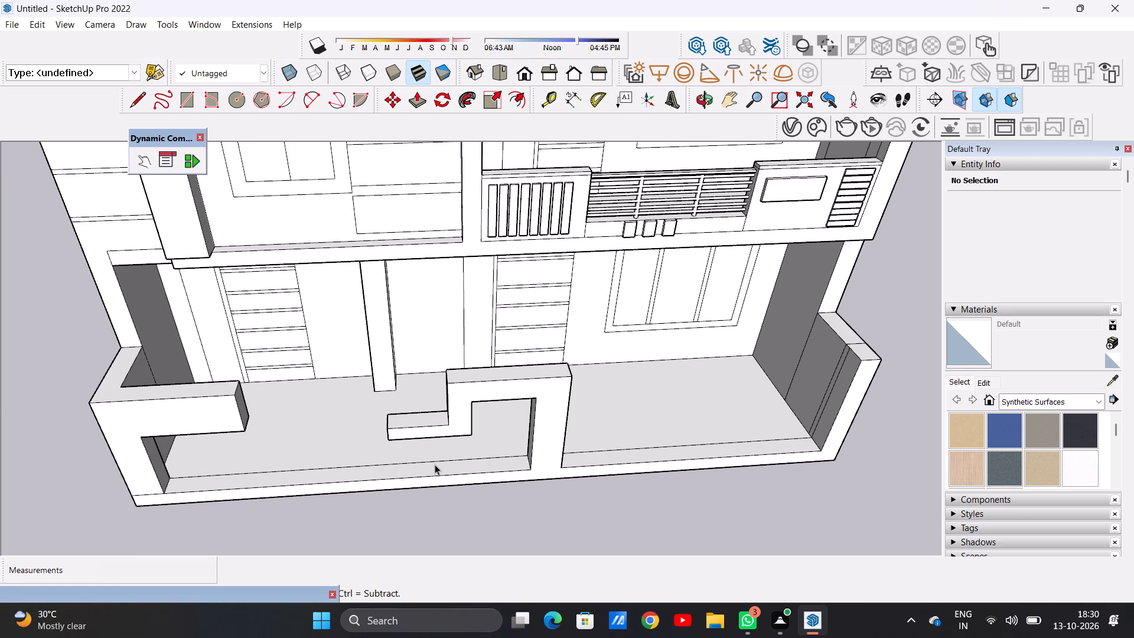
pyautogui.press('p')
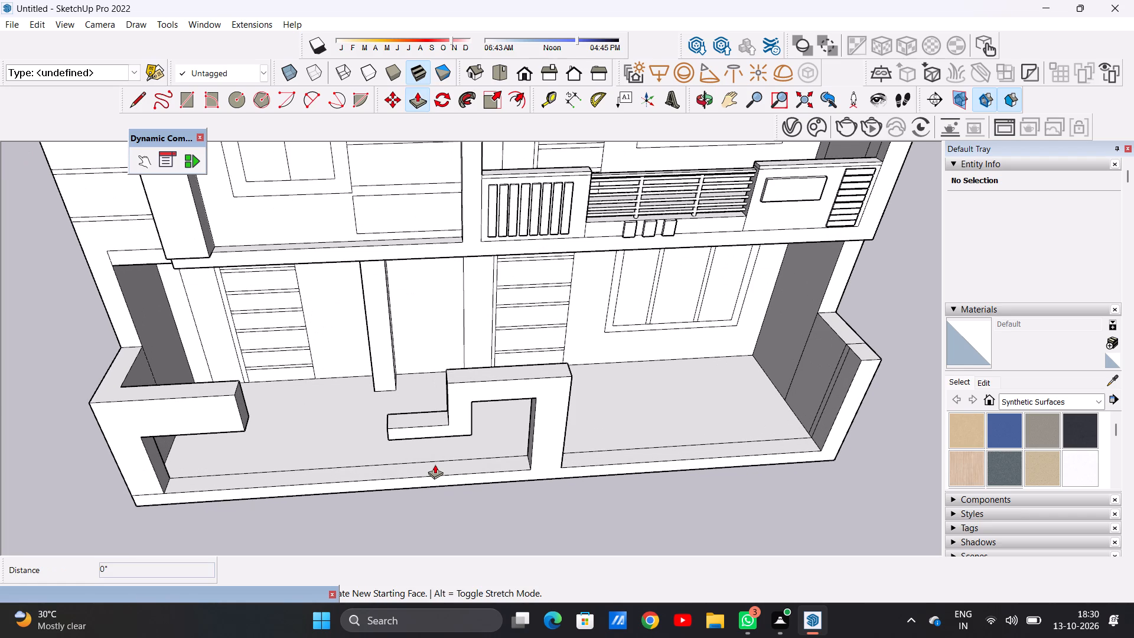
pyautogui.click(517, 458)
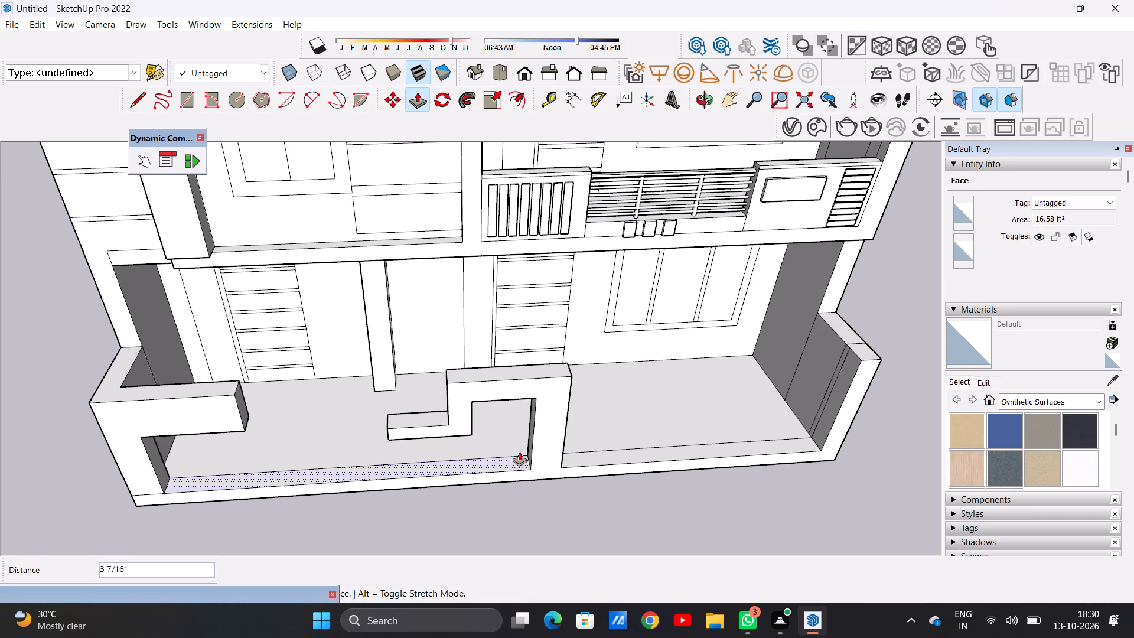
pyautogui.click(470, 431)
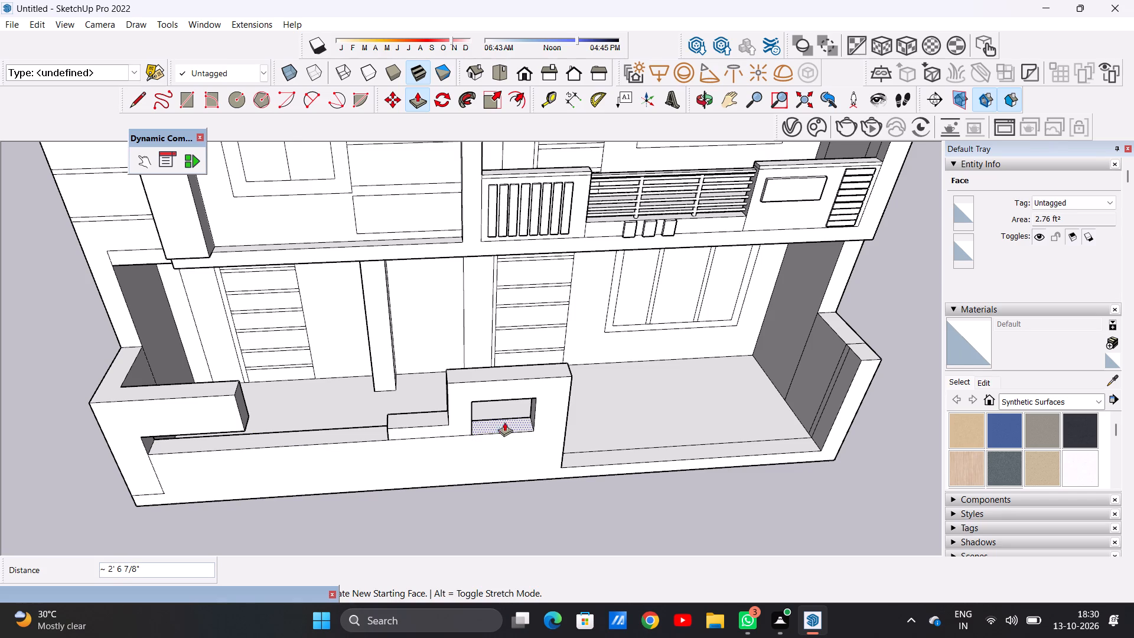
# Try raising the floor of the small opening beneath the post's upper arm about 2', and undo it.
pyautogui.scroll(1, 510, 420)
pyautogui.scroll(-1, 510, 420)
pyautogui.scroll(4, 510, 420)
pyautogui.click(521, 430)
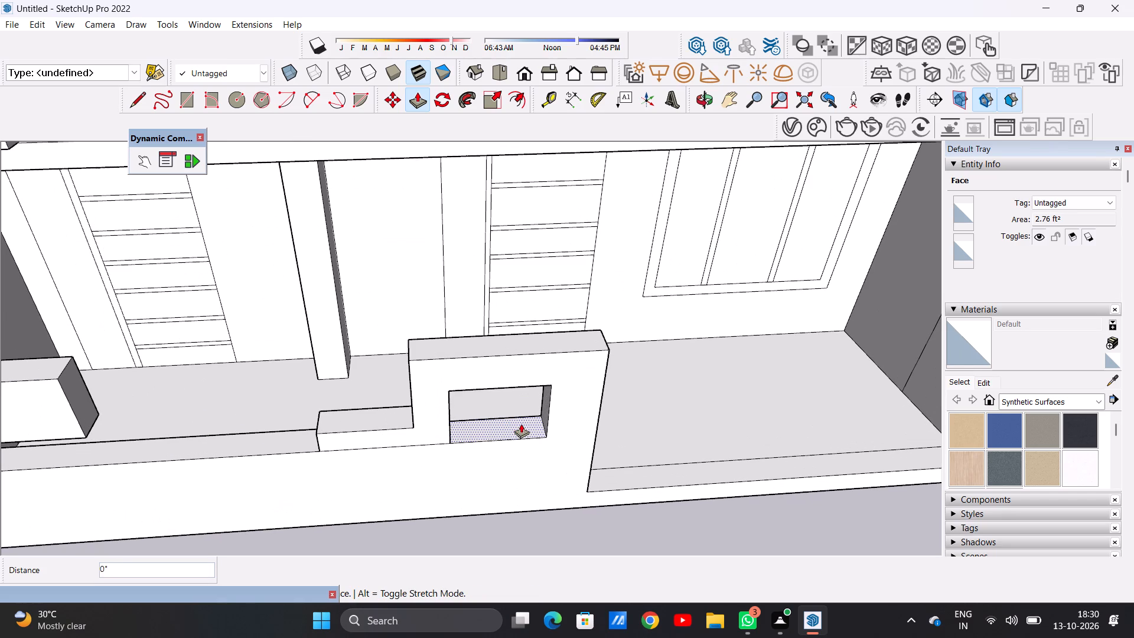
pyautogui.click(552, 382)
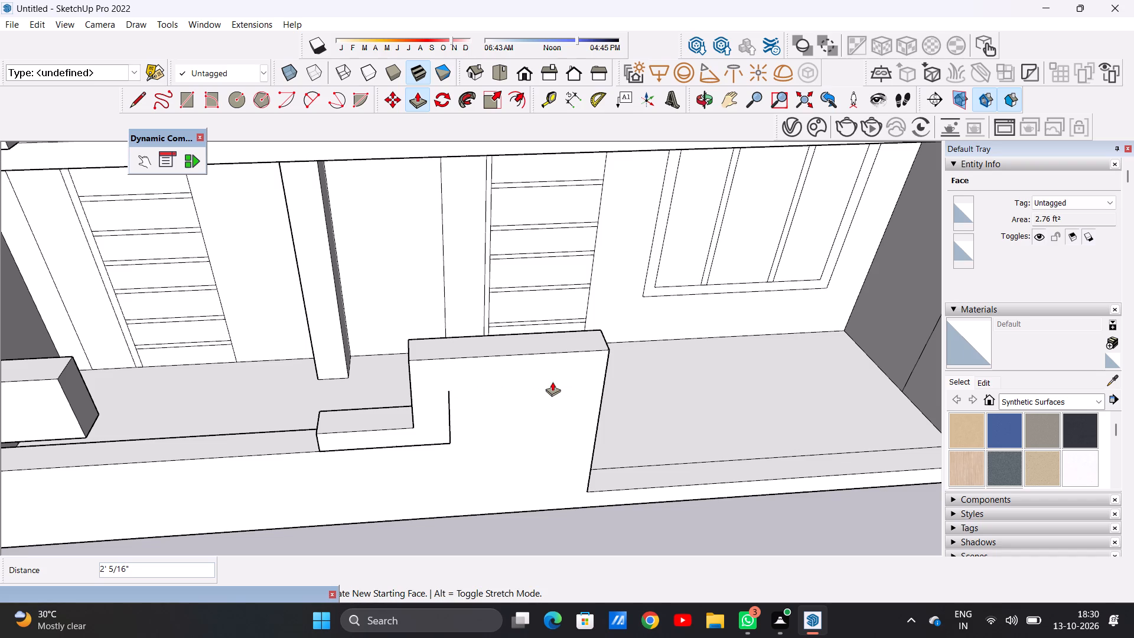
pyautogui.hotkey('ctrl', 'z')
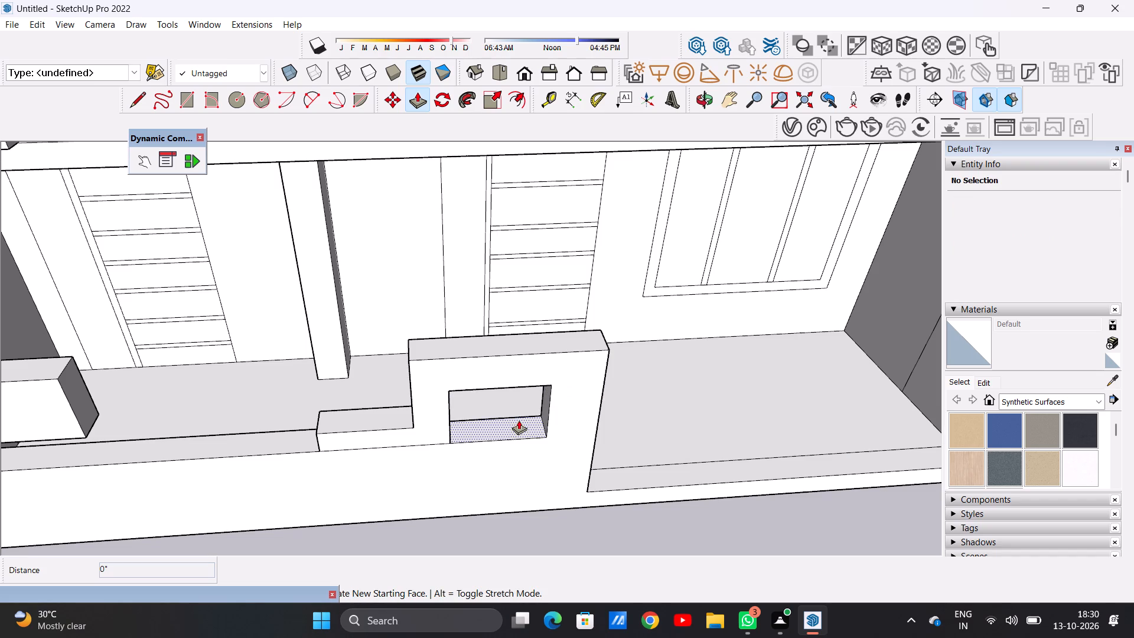
# Raise the floor of the small opening beneath the post's upper arm about 2', closing the opening.
pyautogui.click(518, 423)
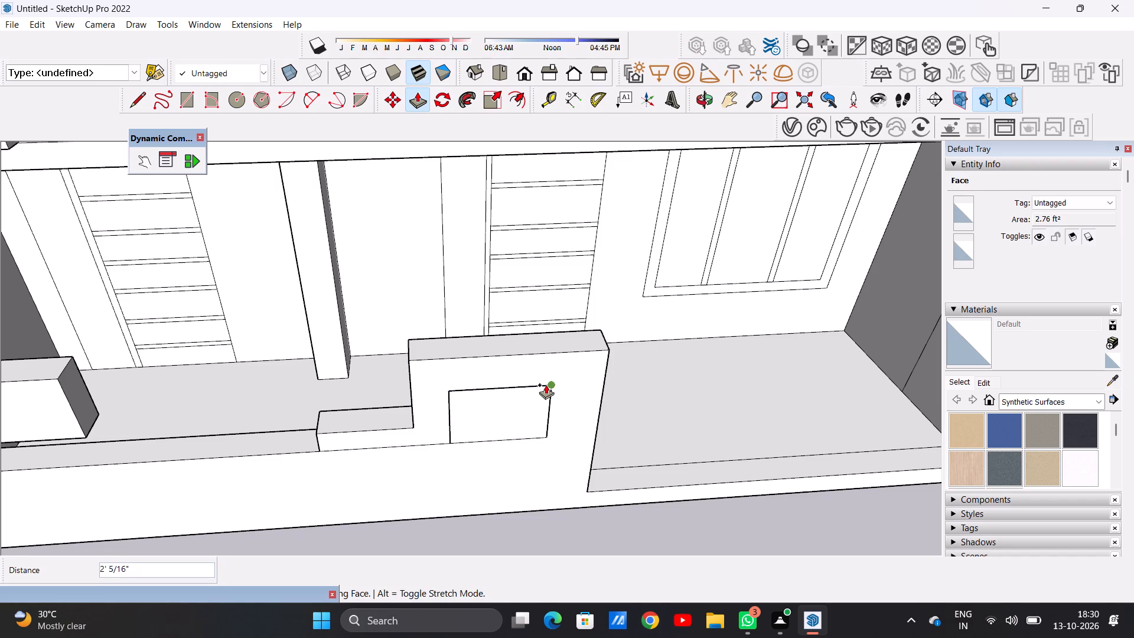
pyautogui.click(546, 385)
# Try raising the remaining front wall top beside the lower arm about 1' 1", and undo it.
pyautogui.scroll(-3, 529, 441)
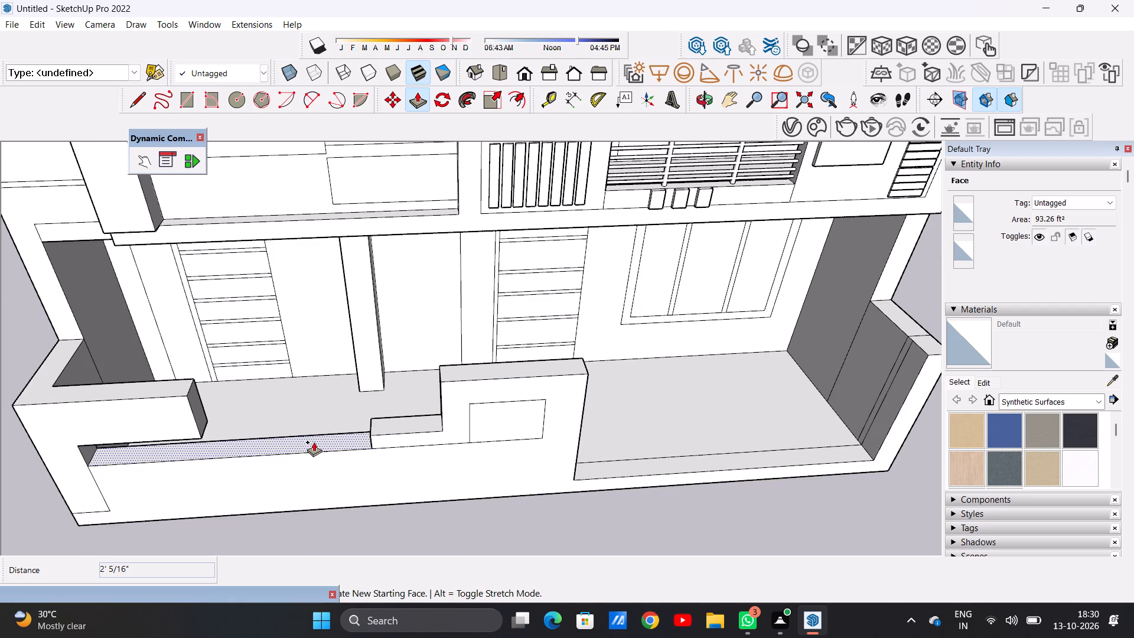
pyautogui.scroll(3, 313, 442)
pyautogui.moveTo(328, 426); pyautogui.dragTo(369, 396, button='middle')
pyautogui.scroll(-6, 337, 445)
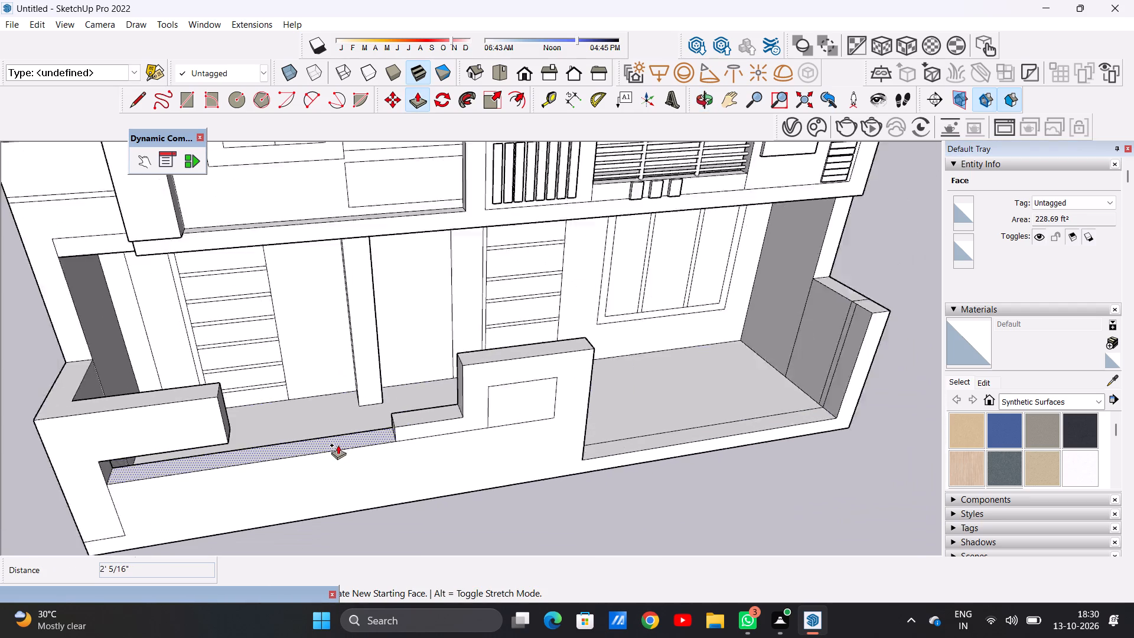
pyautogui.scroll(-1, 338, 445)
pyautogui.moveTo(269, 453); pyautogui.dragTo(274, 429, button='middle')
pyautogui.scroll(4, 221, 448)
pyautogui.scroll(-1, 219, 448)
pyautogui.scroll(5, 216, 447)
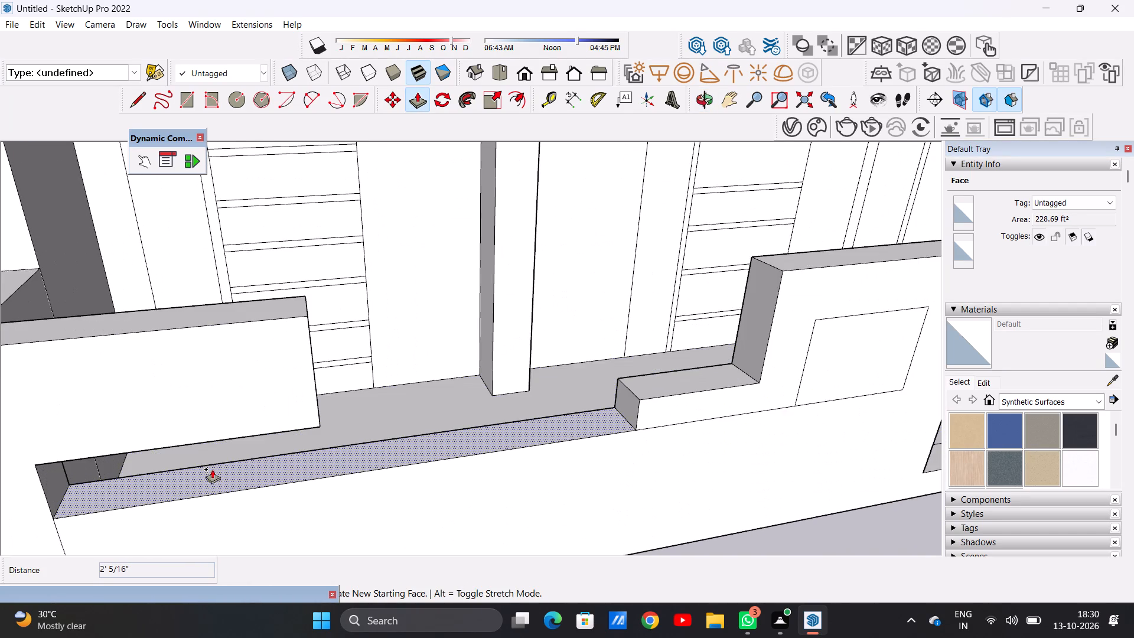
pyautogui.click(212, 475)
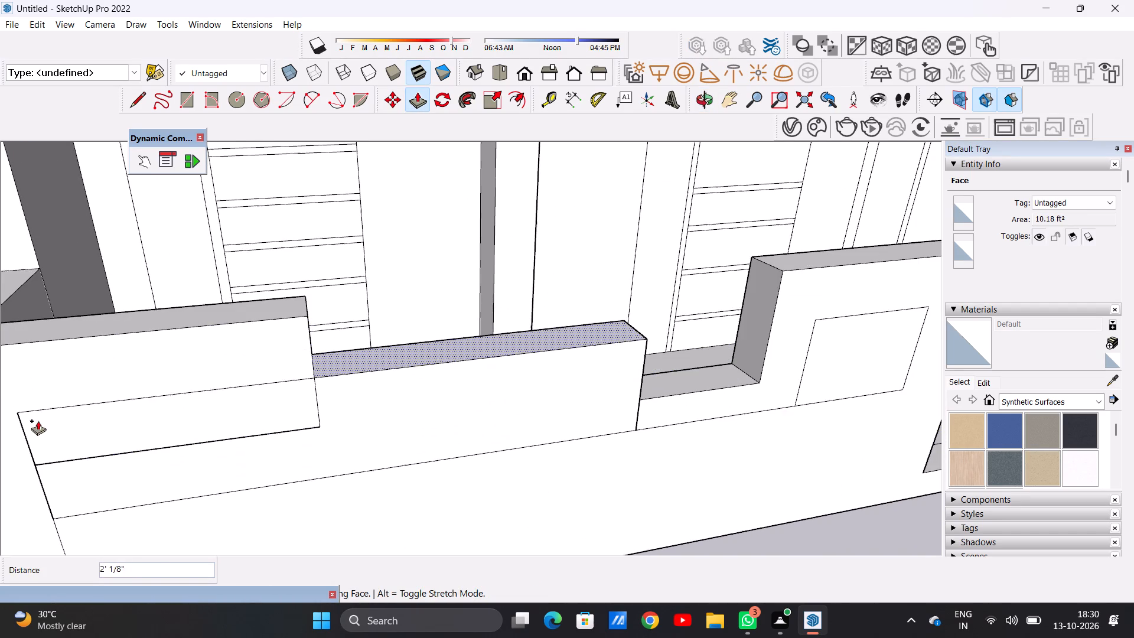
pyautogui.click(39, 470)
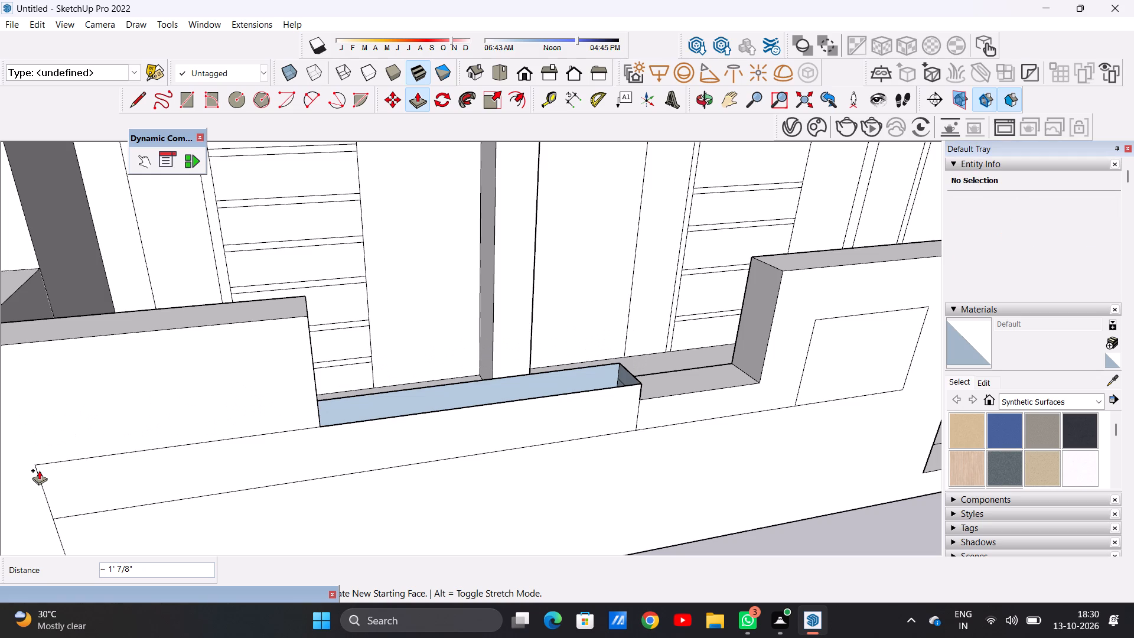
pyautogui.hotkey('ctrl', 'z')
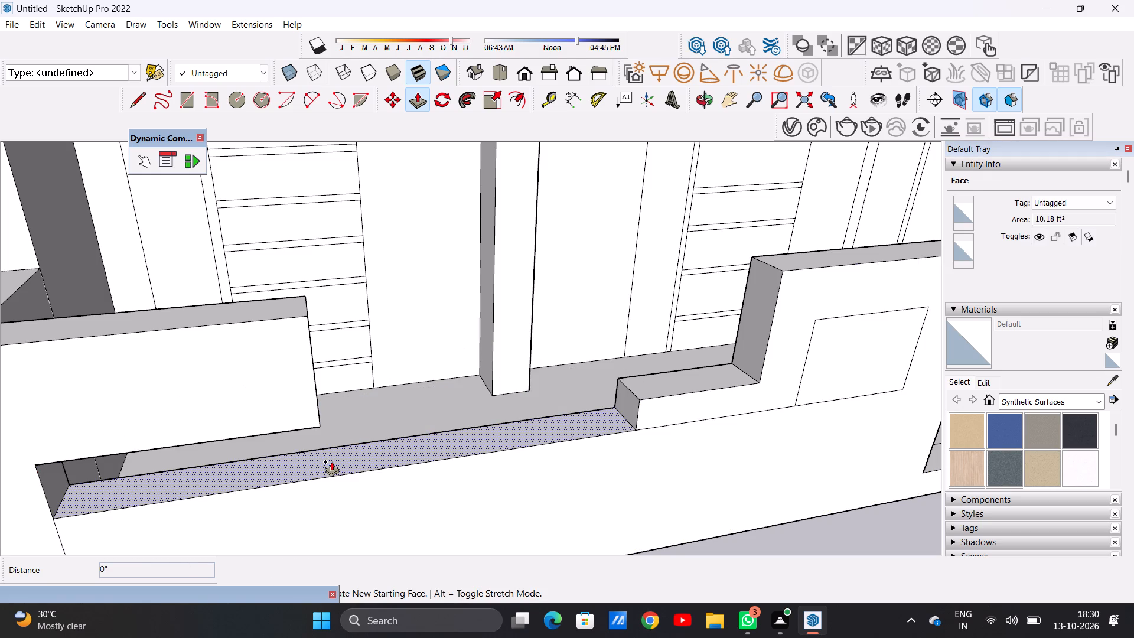
# Raise the front wall's top beside the lower arm about 8 1/2", level with the arm's top.
pyautogui.click(331, 461)
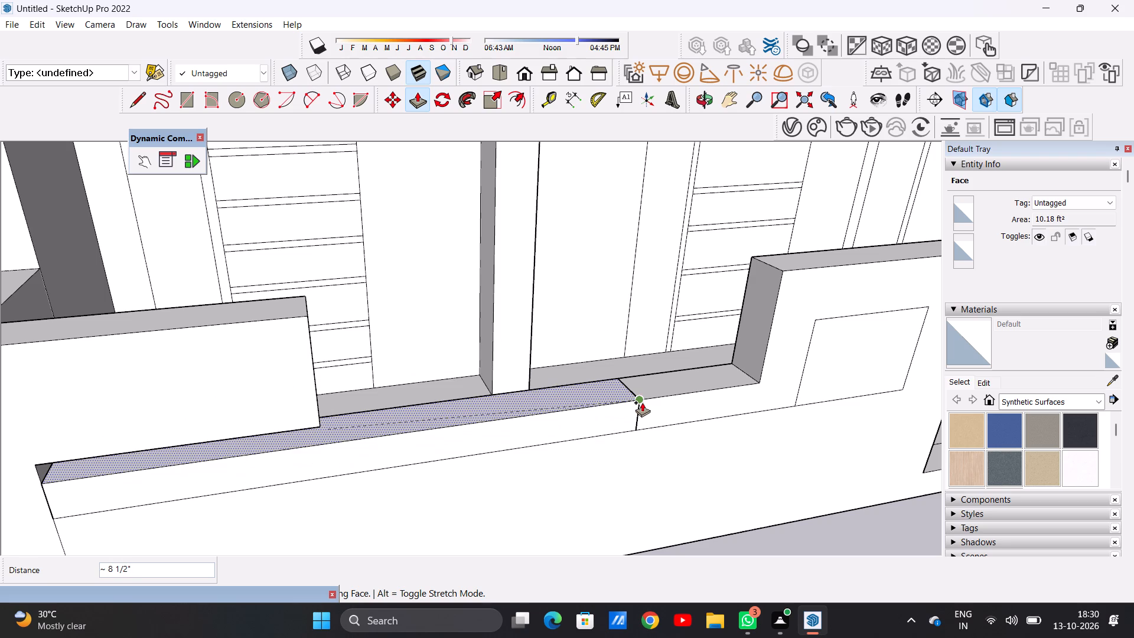
pyautogui.click(642, 402)
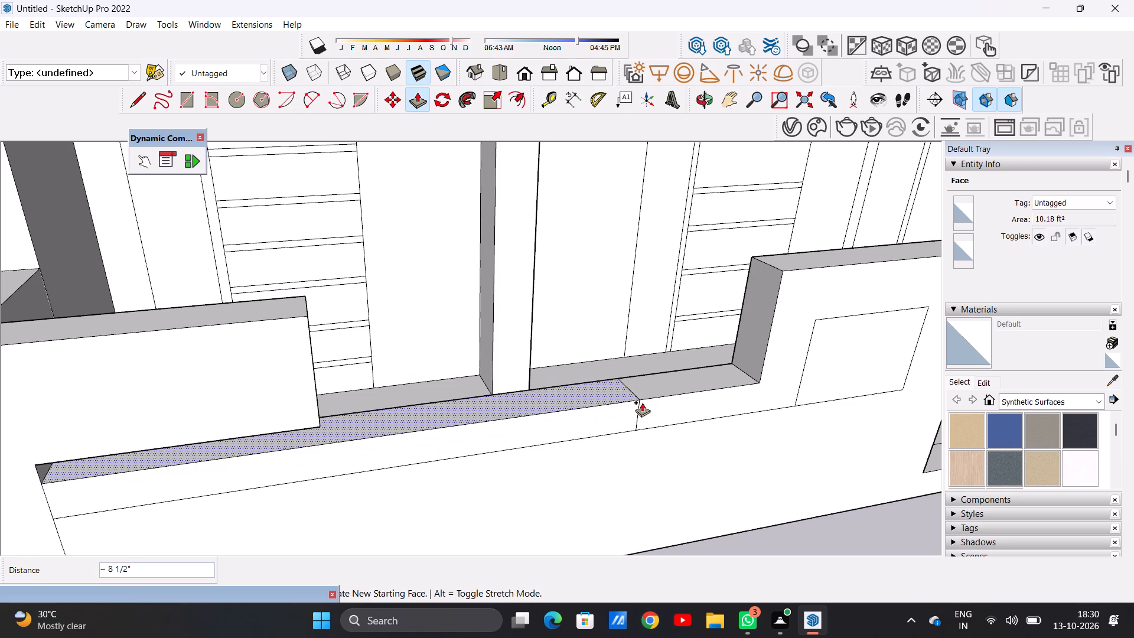
pyautogui.press('space')
# Draw a circle of about 2" radius near the top of the raised post section's side face, above the low wall.
pyautogui.scroll(-8, 517, 399)
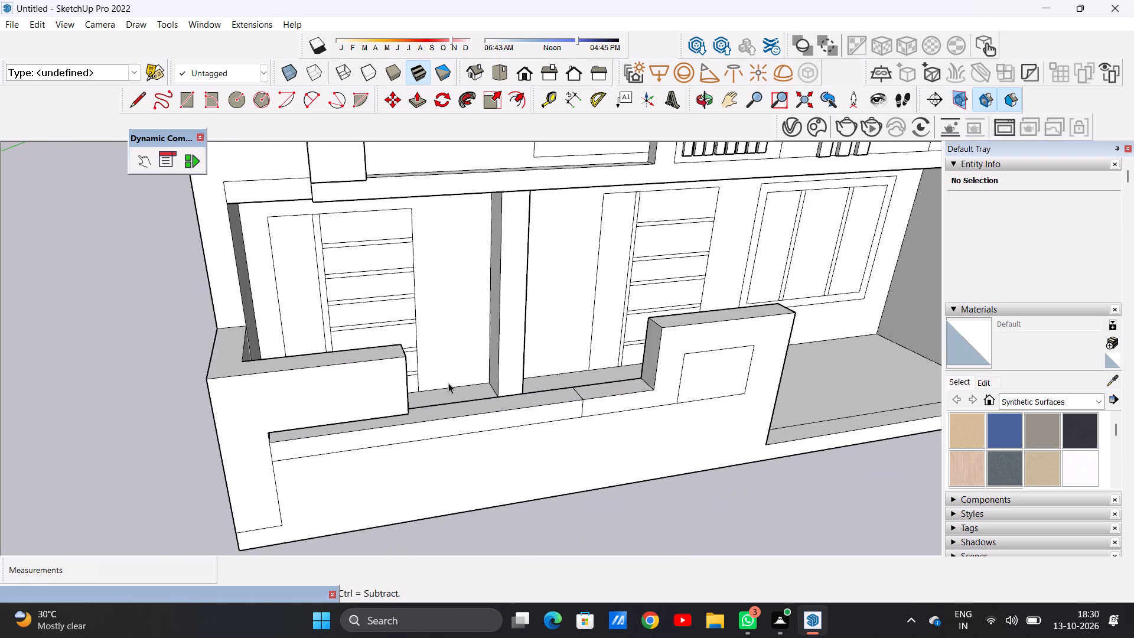
pyautogui.scroll(-4, 448, 383)
pyautogui.moveTo(474, 401); pyautogui.dragTo(386, 297, button='middle')
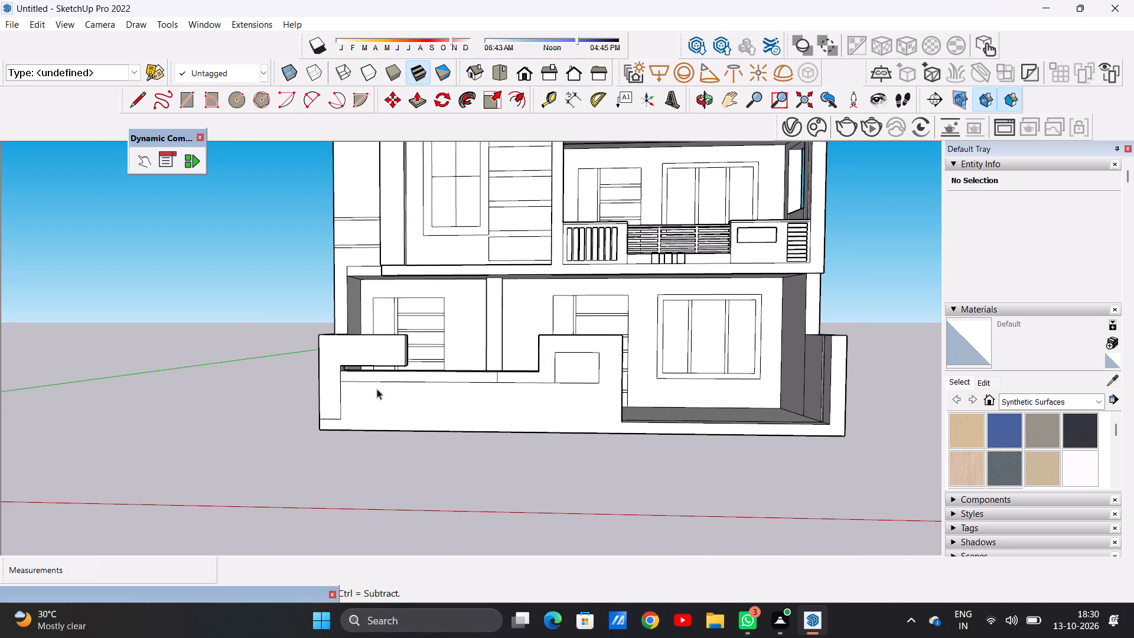
pyautogui.scroll(6, 383, 388)
pyautogui.scroll(3, 620, 391)
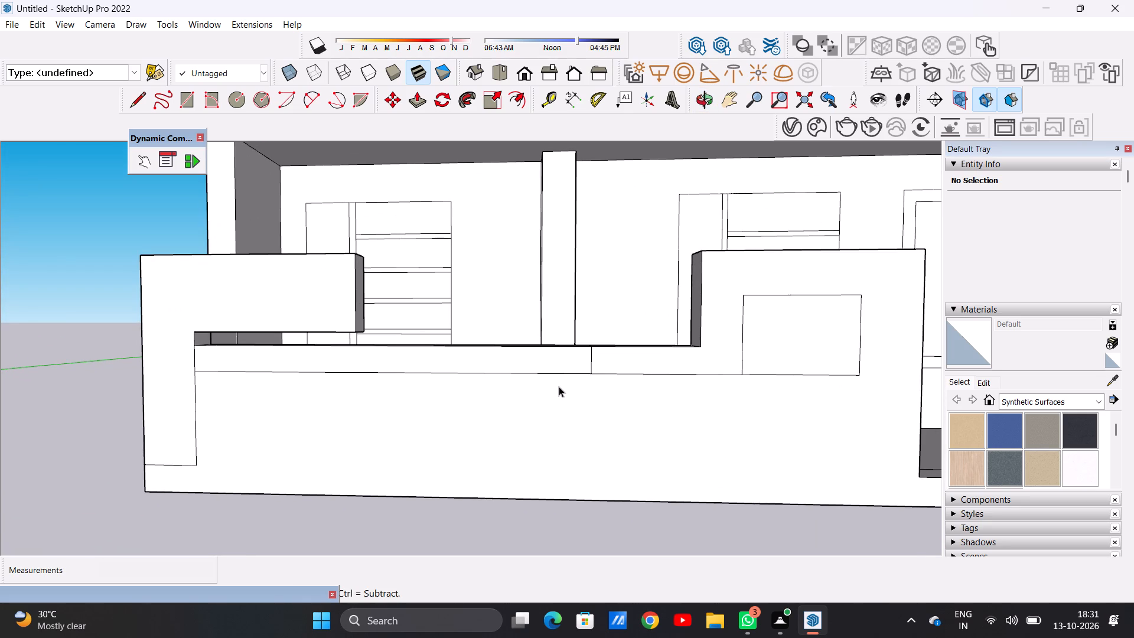
pyautogui.scroll(-3, 539, 418)
pyautogui.moveTo(572, 366); pyautogui.dragTo(455, 369, button='middle')
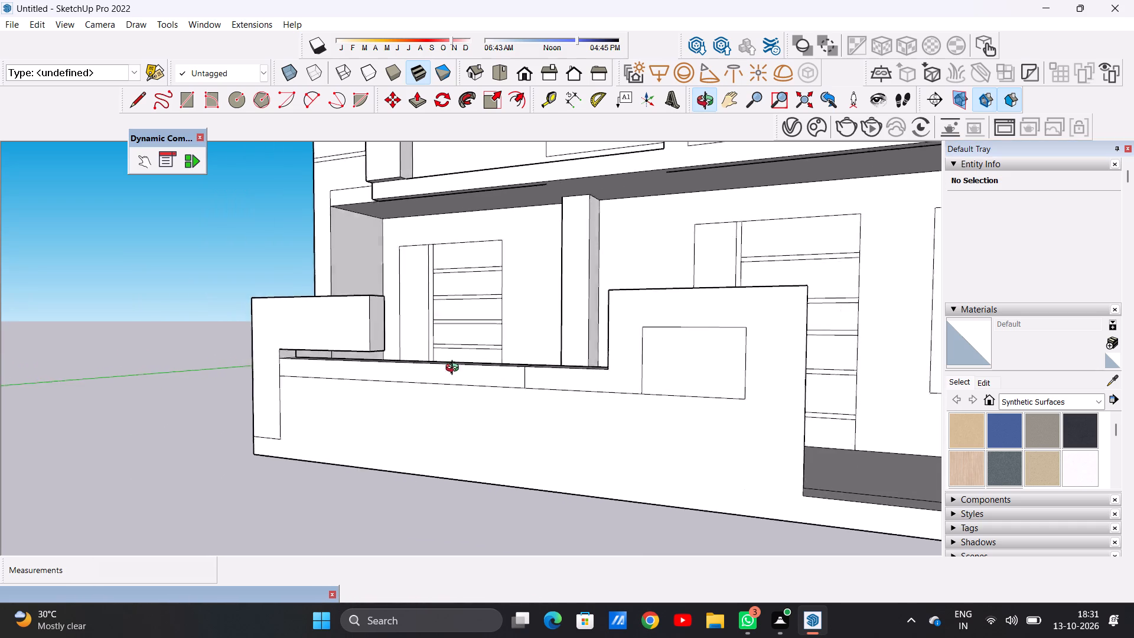
pyautogui.moveTo(455, 369); pyautogui.dragTo(729, 413, button='middle')
pyautogui.scroll(5, 654, 307)
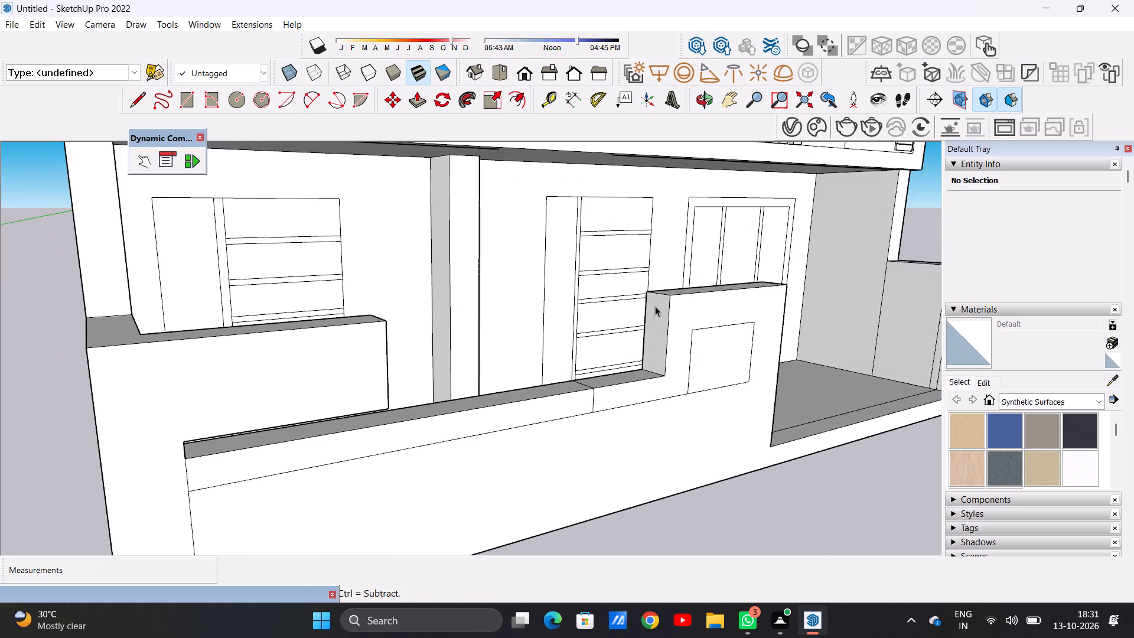
pyautogui.scroll(2, 655, 306)
pyautogui.press('c')
pyautogui.scroll(3, 655, 306)
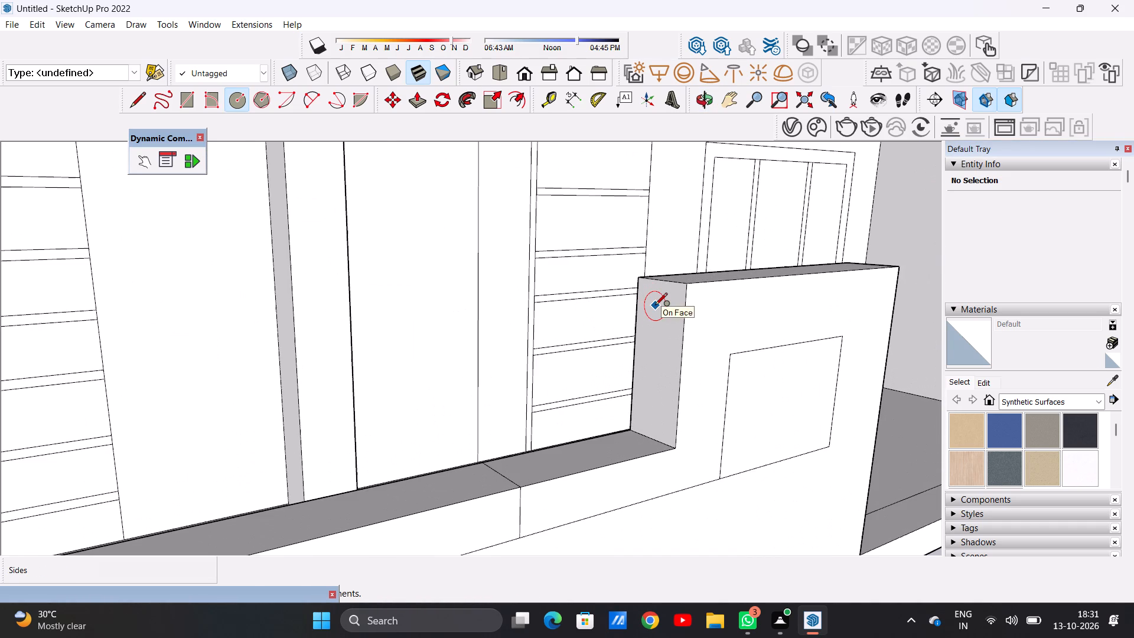
pyautogui.click(655, 306)
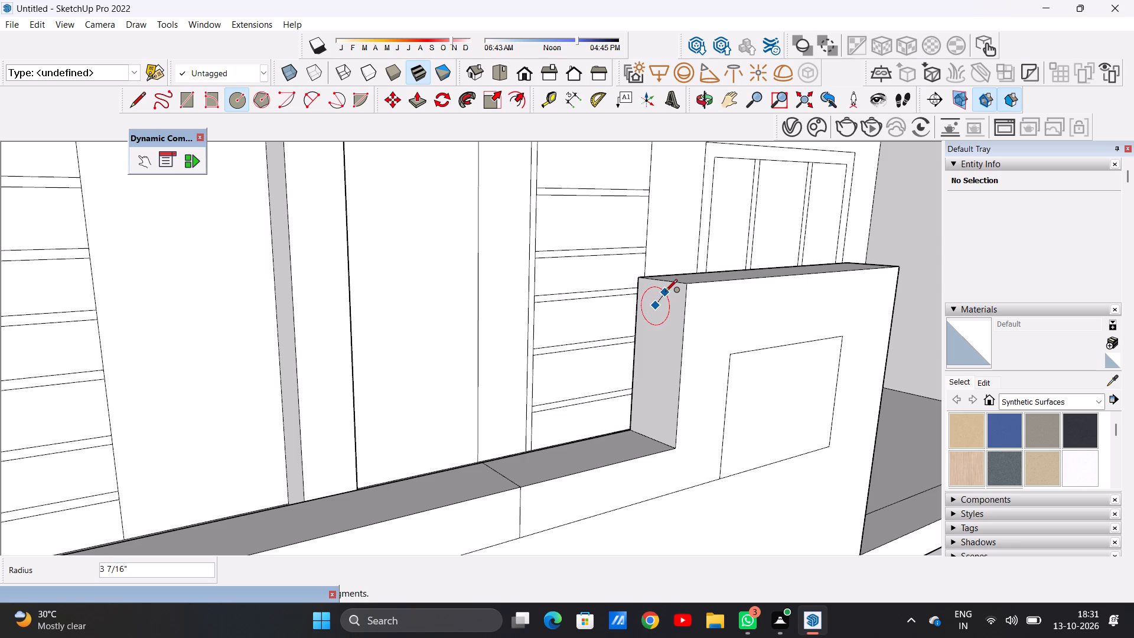
pyautogui.scroll(5, 664, 295)
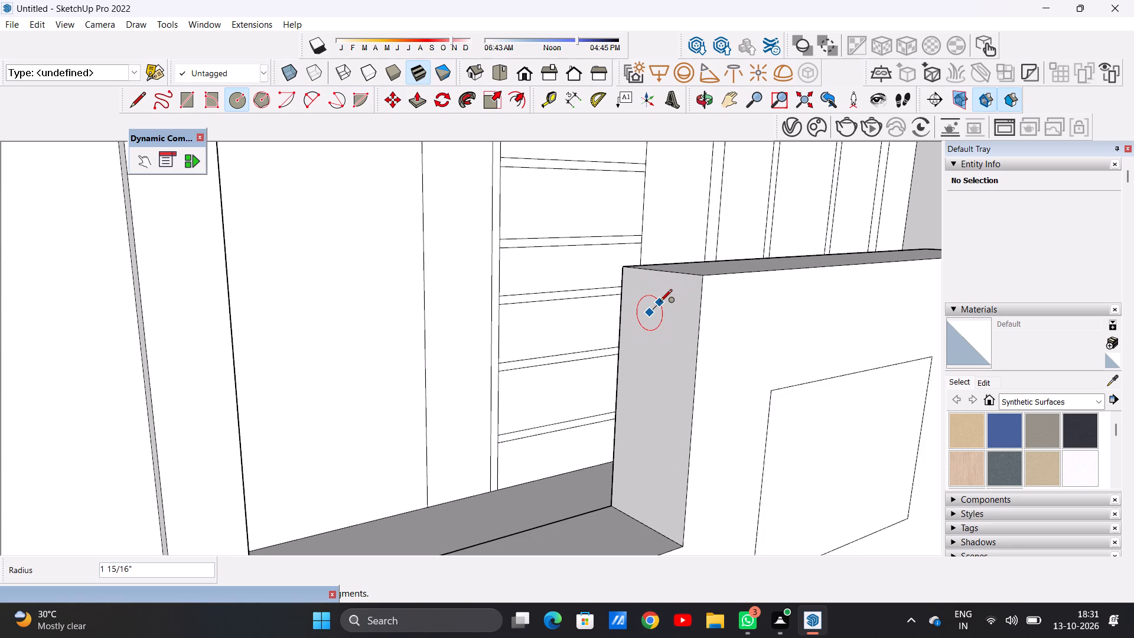
pyautogui.click(660, 302)
pyautogui.press('space')
# Copy the circle with its face about 1' 8" down the same side face, just above the low wall.
pyautogui.scroll(4, 656, 325)
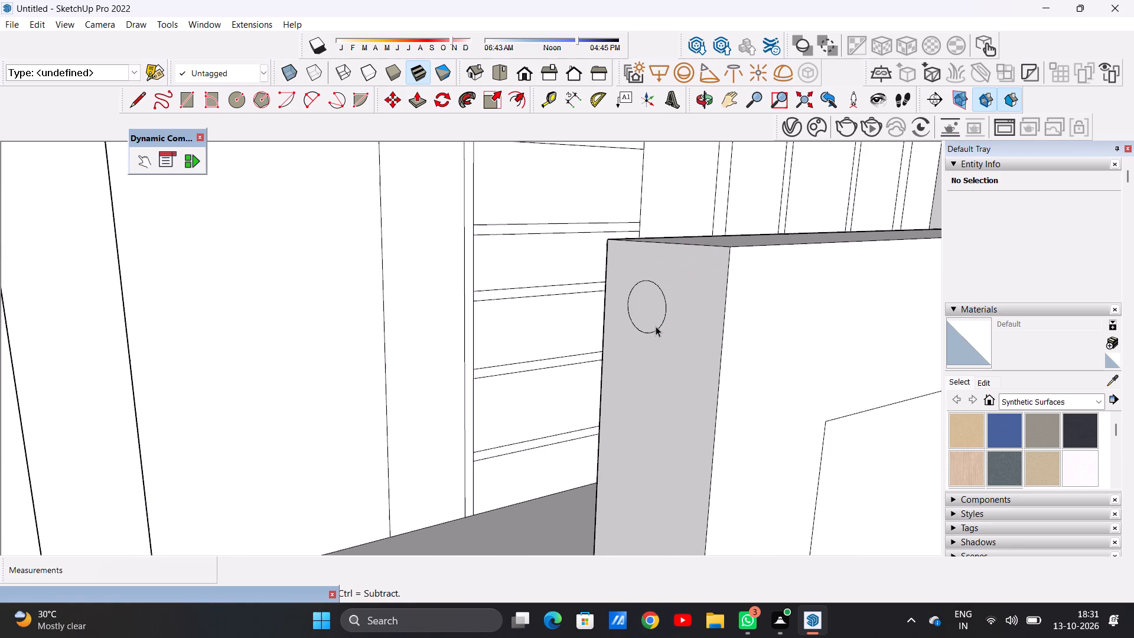
pyautogui.doubleClick(656, 323)
pyautogui.press('m')
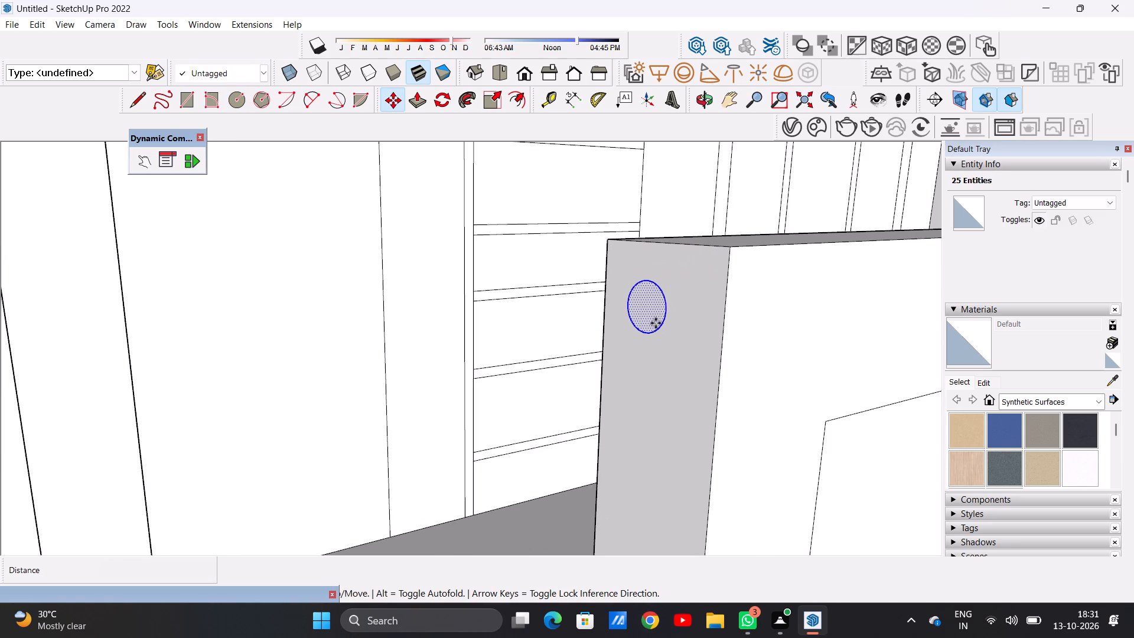
pyautogui.click(656, 333)
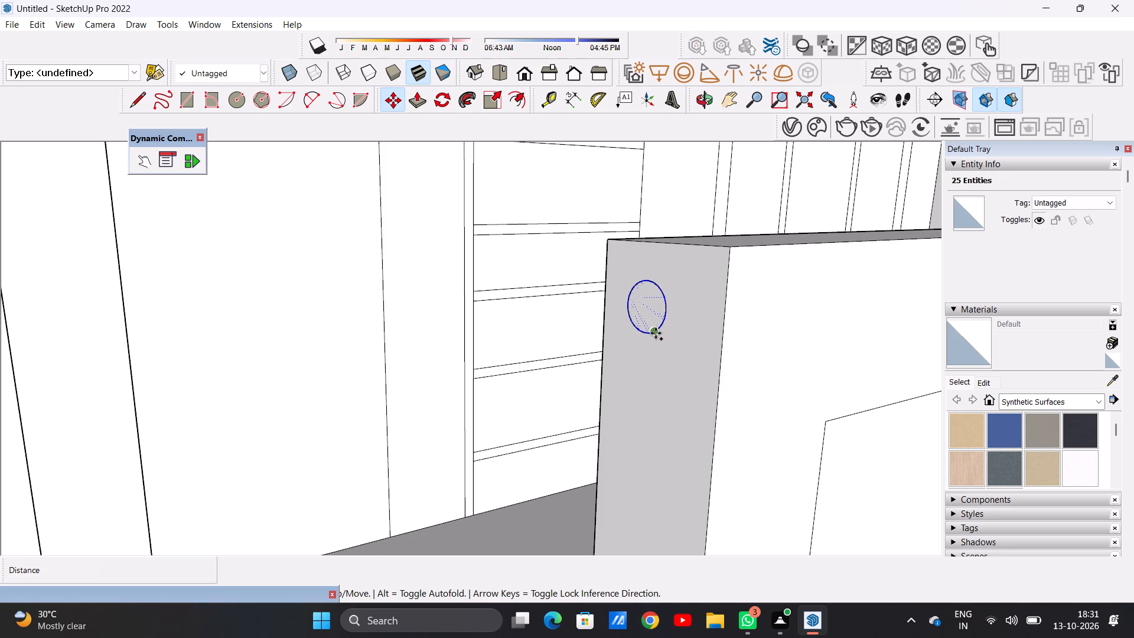
pyautogui.scroll(-13, 650, 353)
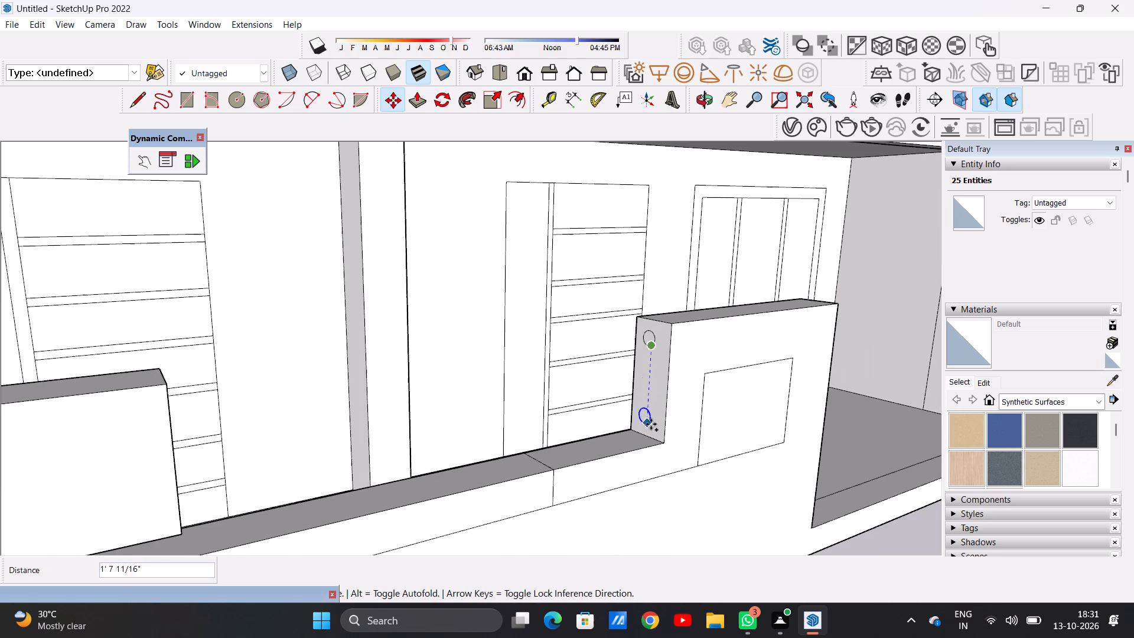
pyautogui.click(651, 425)
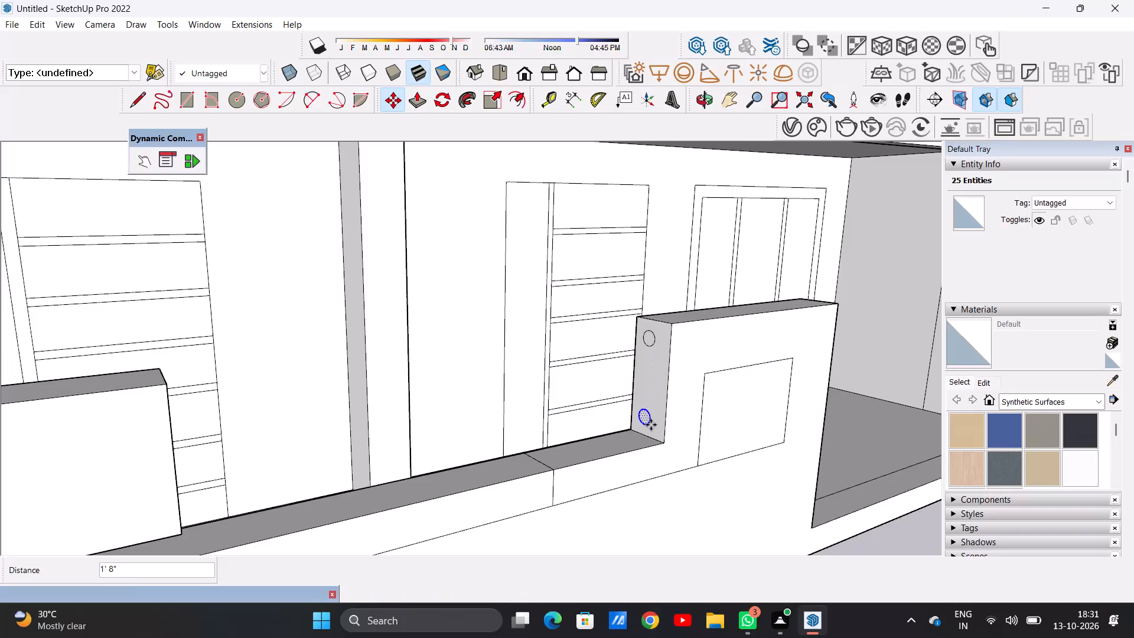
# Copy the bottom circle about 1' up the post's side face, and copy that one down midway towards the bottom circle.
pyautogui.click(651, 425)
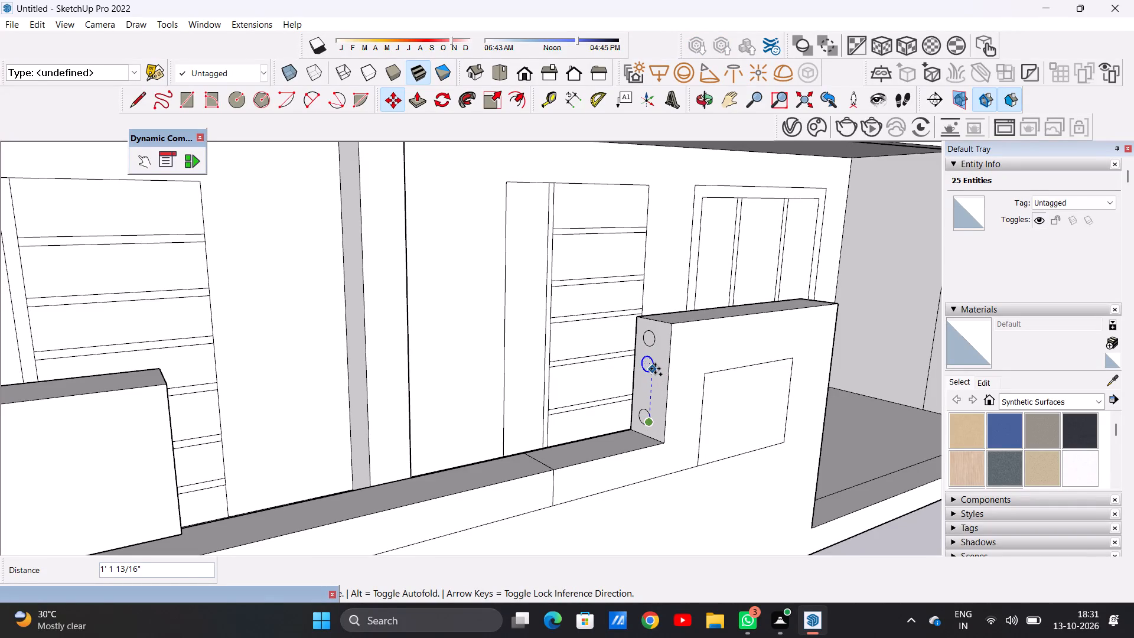
pyautogui.click(652, 374)
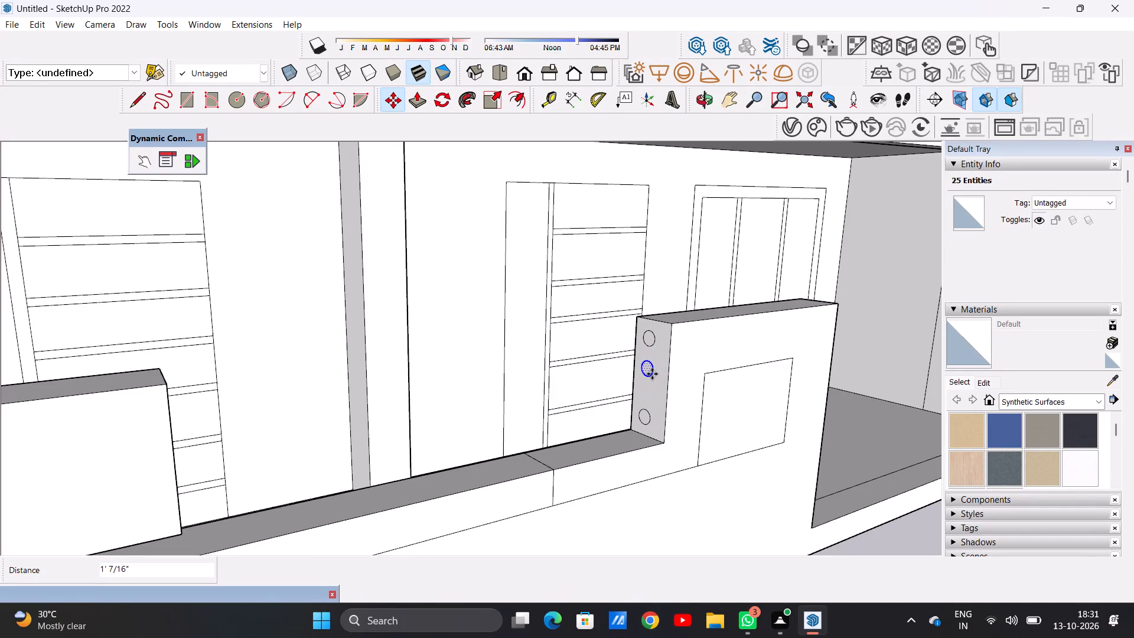
pyautogui.click(652, 374)
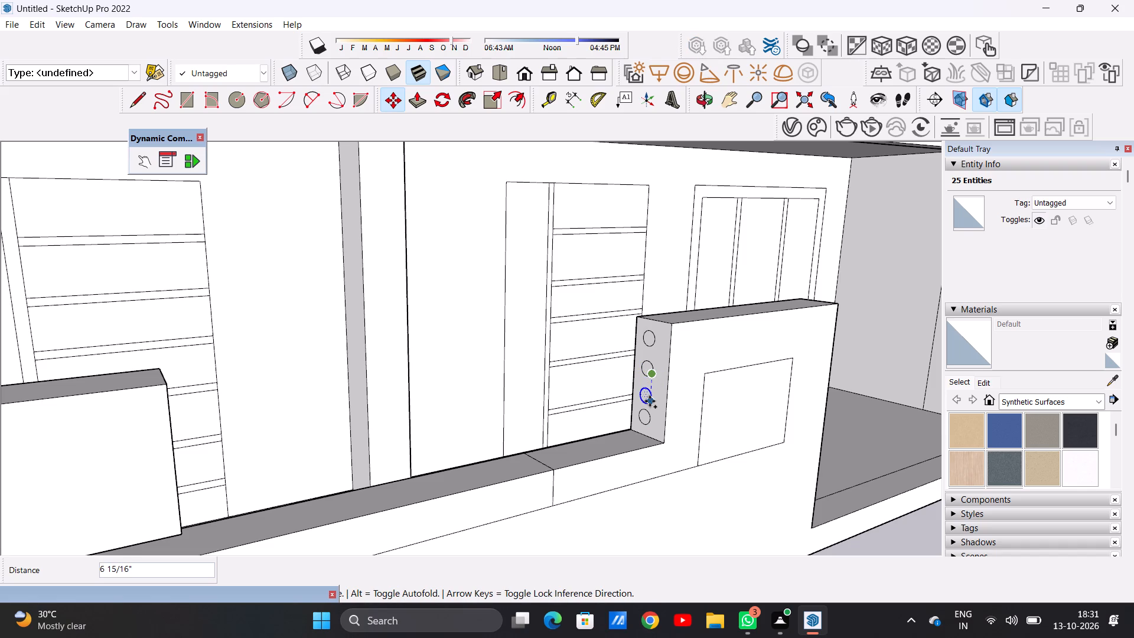
pyautogui.click(650, 398)
pyautogui.press('space')
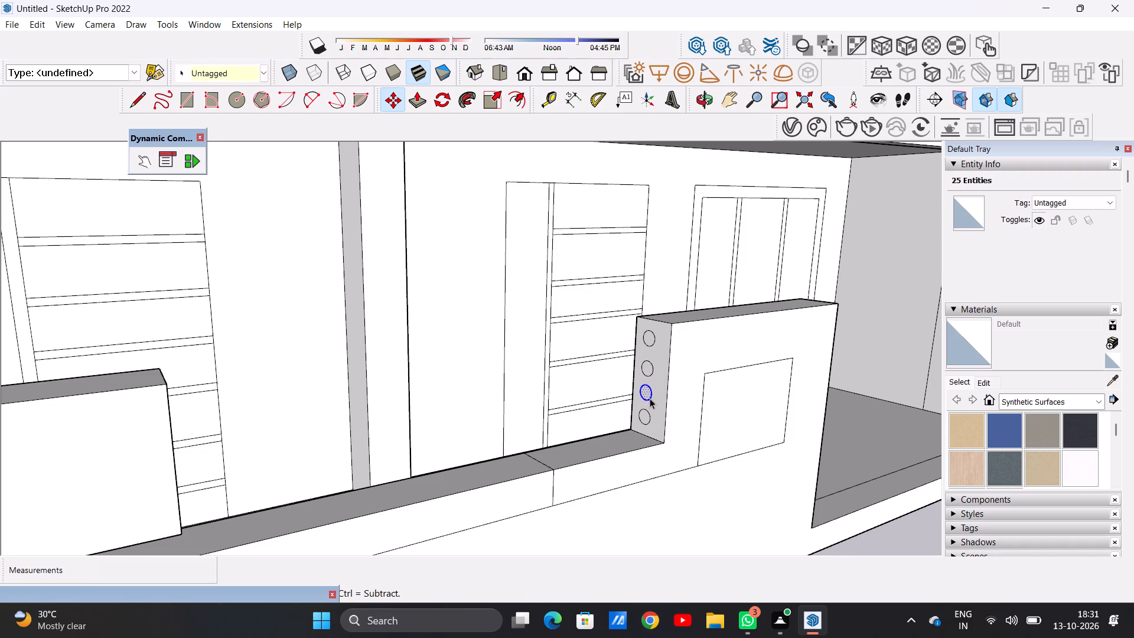
pyautogui.scroll(-10, 651, 399)
pyautogui.click(765, 533)
# Move the second circle from the top about 1" up the post's side face.
pyautogui.scroll(7, 673, 383)
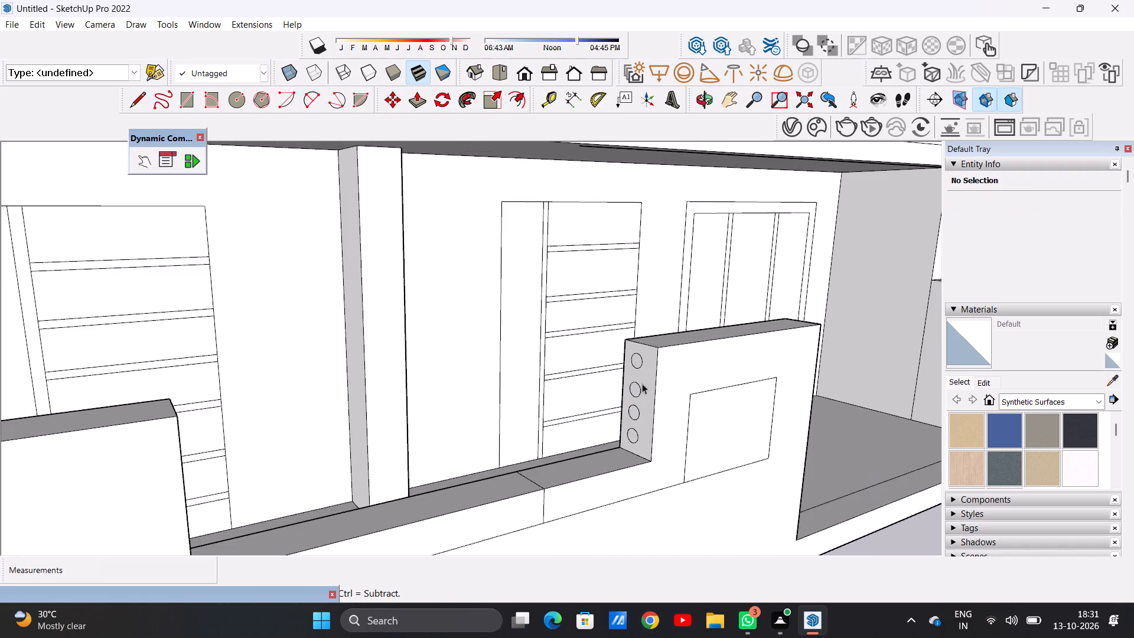
pyautogui.scroll(4, 642, 383)
pyautogui.moveTo(620, 392); pyautogui.dragTo(642, 381, button='middle')
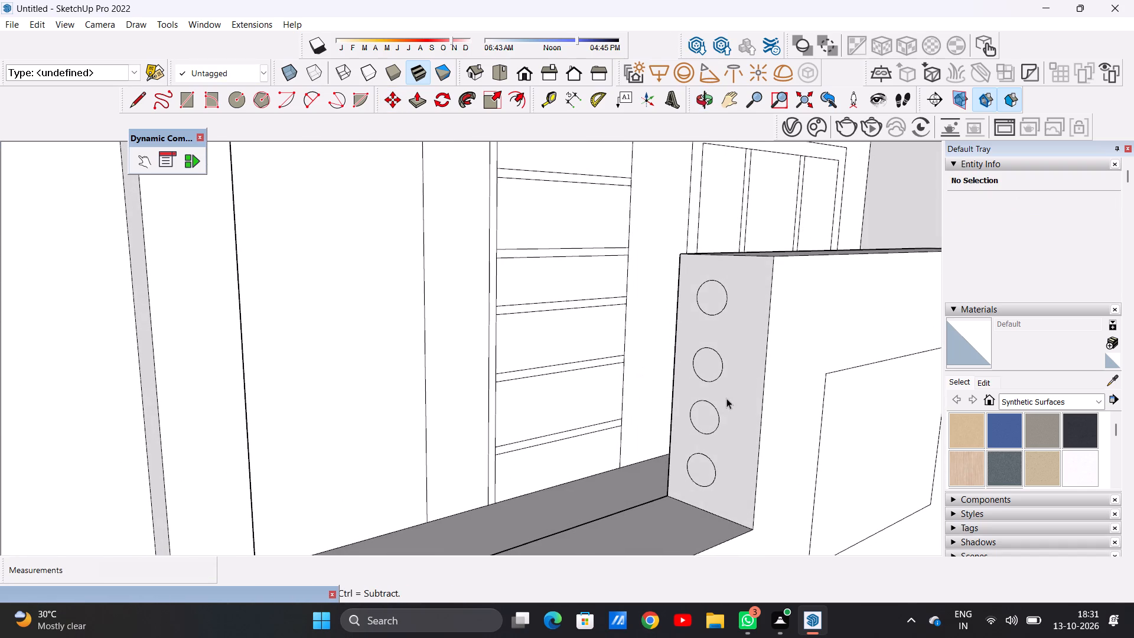
pyautogui.scroll(3, 727, 395)
pyautogui.tripleClick(705, 363)
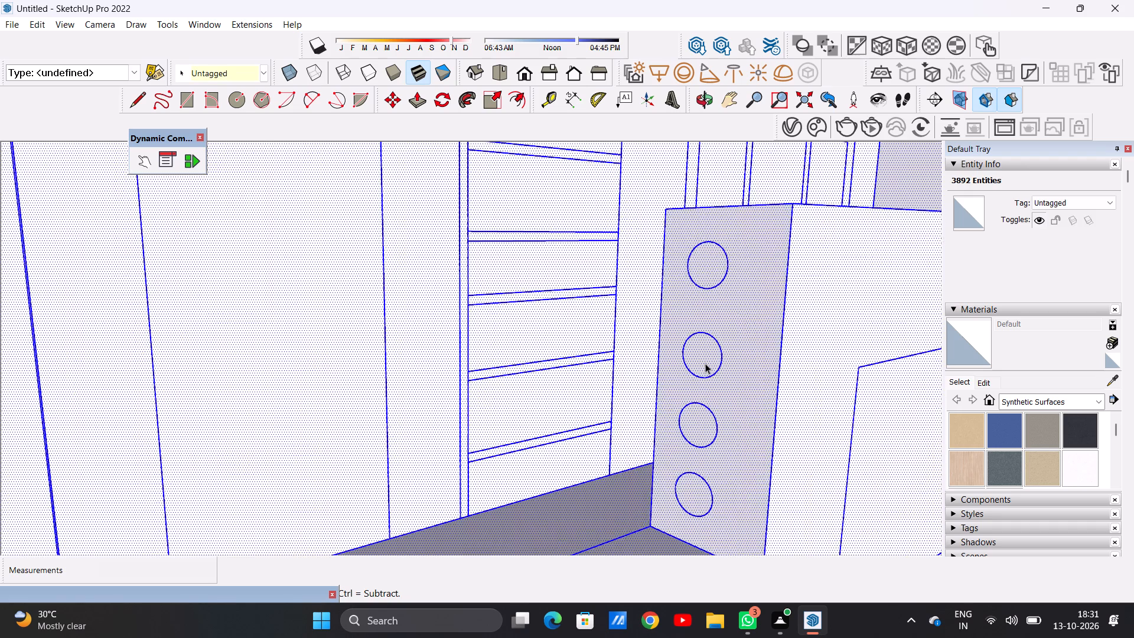
pyautogui.scroll(-18, 705, 363)
pyautogui.click(796, 515)
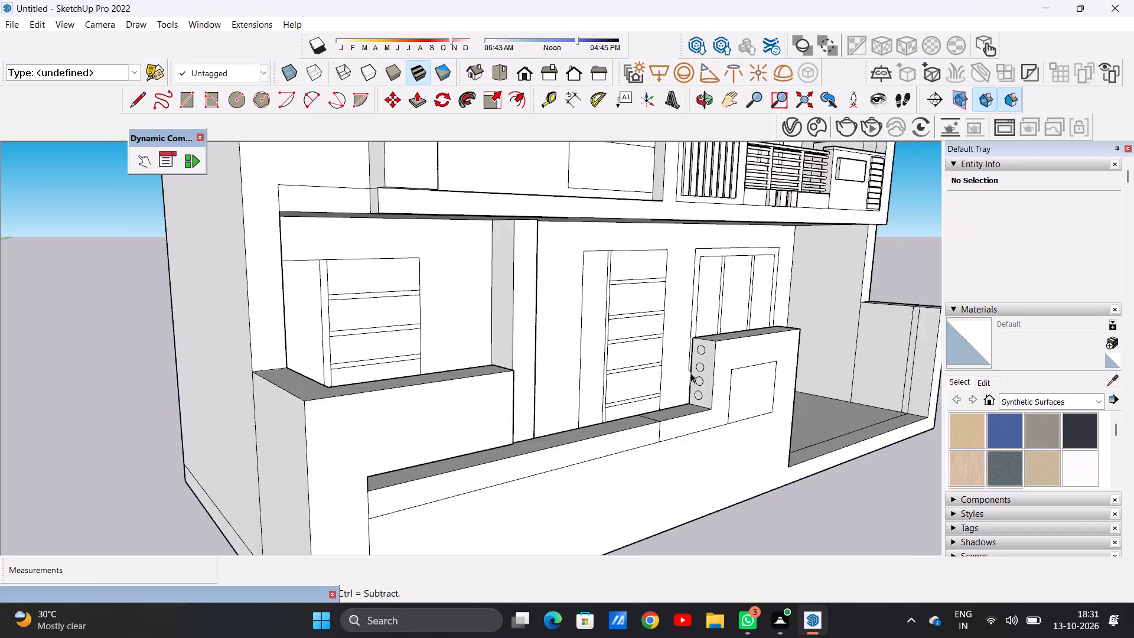
pyautogui.scroll(14, 690, 370)
pyautogui.scroll(-1, 700, 368)
pyautogui.scroll(1, 700, 368)
pyautogui.doubleClick(725, 361)
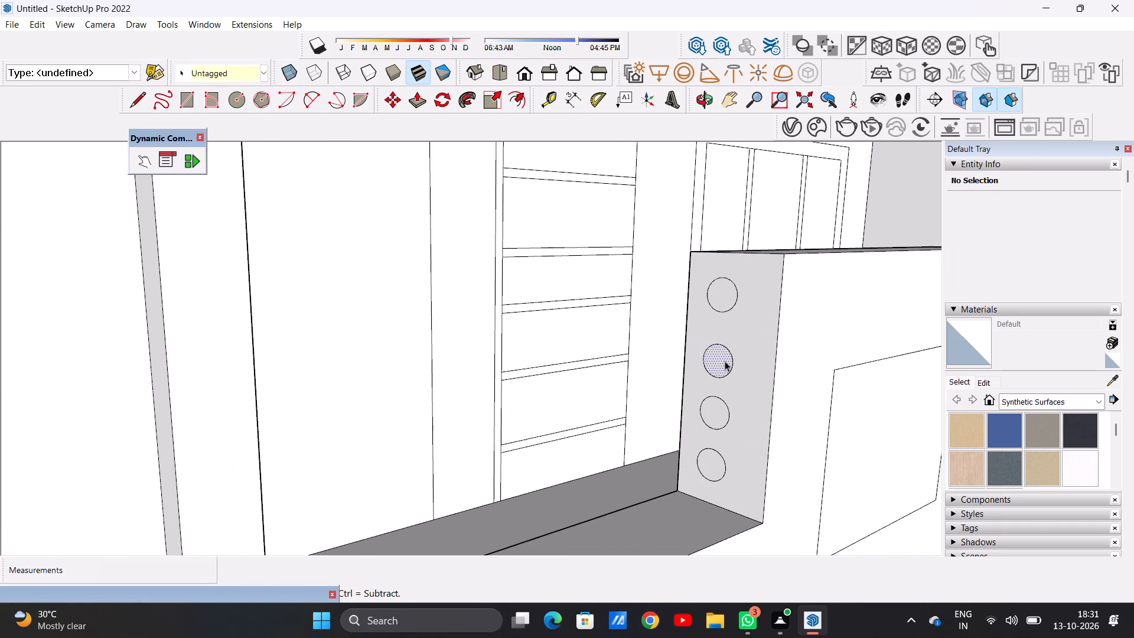
pyautogui.press('m')
pyautogui.click(730, 375)
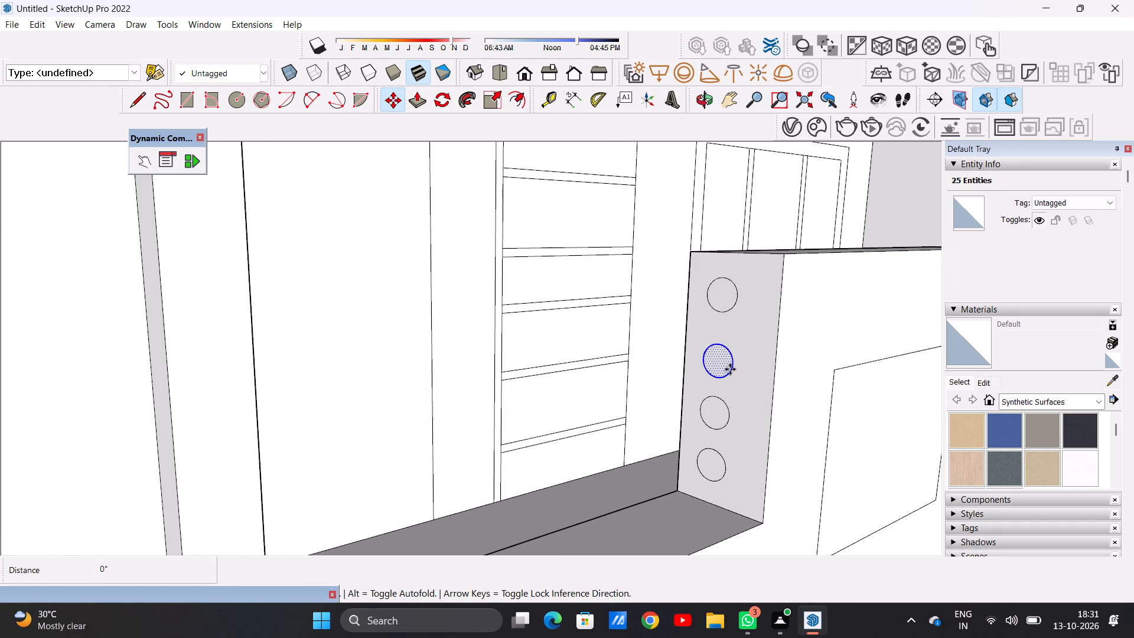
pyautogui.click(732, 364)
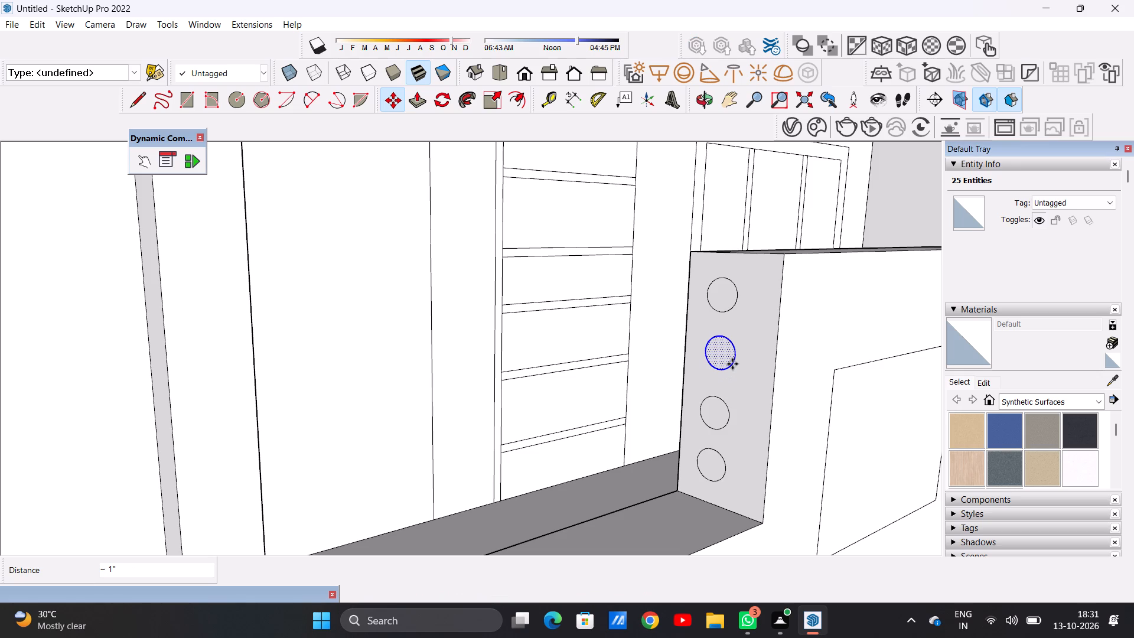
pyautogui.press('space')
pyautogui.scroll(-10, 676, 339)
pyautogui.click(752, 476)
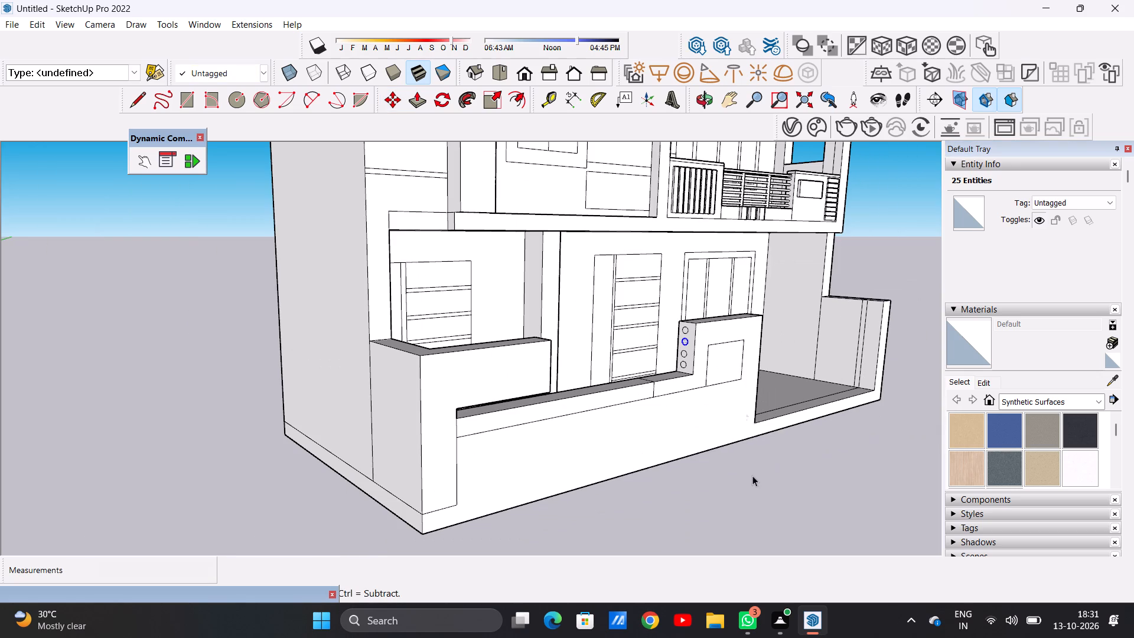
# Extrude the top circle about 9' across the low wall to the end face of the opposite raised wall section.
pyautogui.scroll(11, 685, 335)
pyautogui.scroll(-1, 685, 331)
pyautogui.scroll(1, 685, 331)
pyautogui.scroll(-1, 685, 331)
pyautogui.press('p')
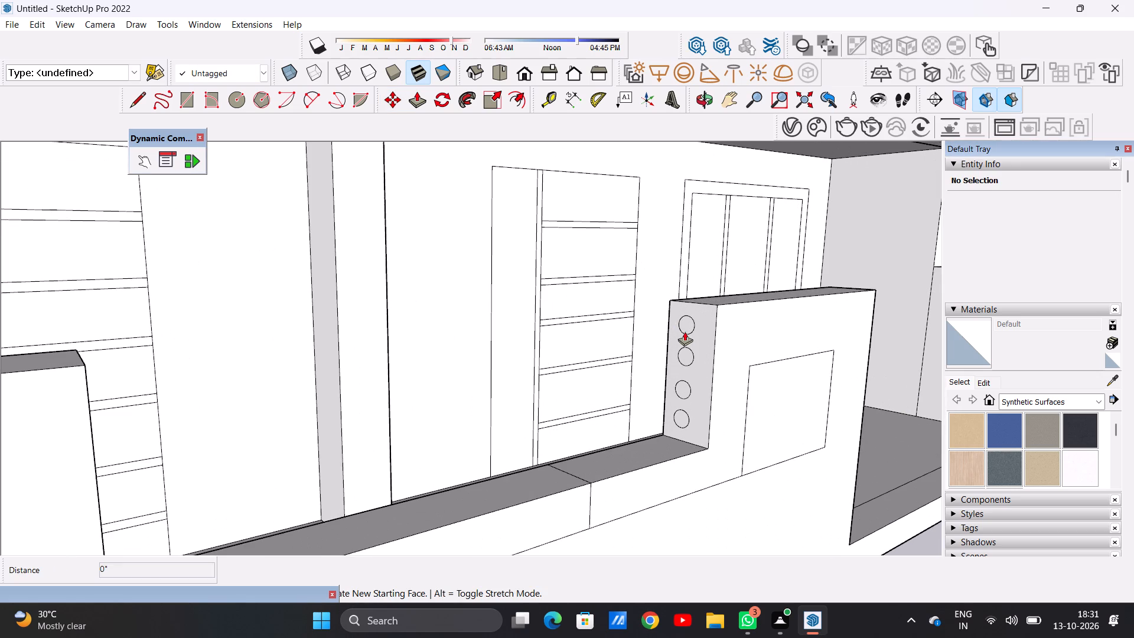
pyautogui.scroll(3, 685, 331)
pyautogui.click(688, 317)
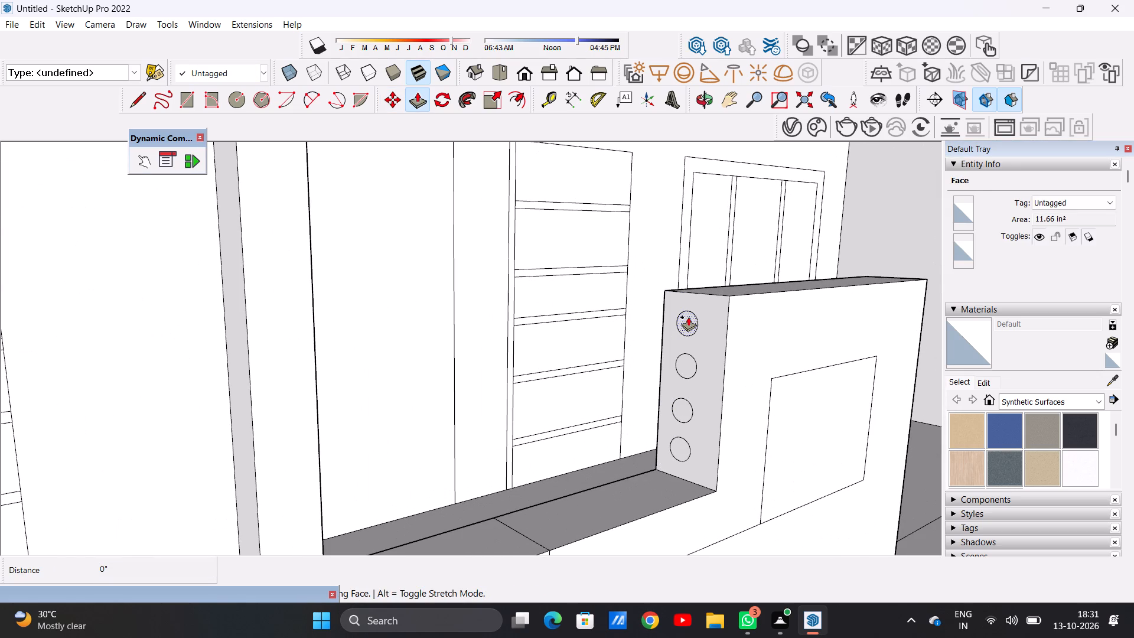
pyautogui.scroll(-14, 601, 341)
pyautogui.moveTo(537, 349); pyautogui.dragTo(366, 321, button='middle')
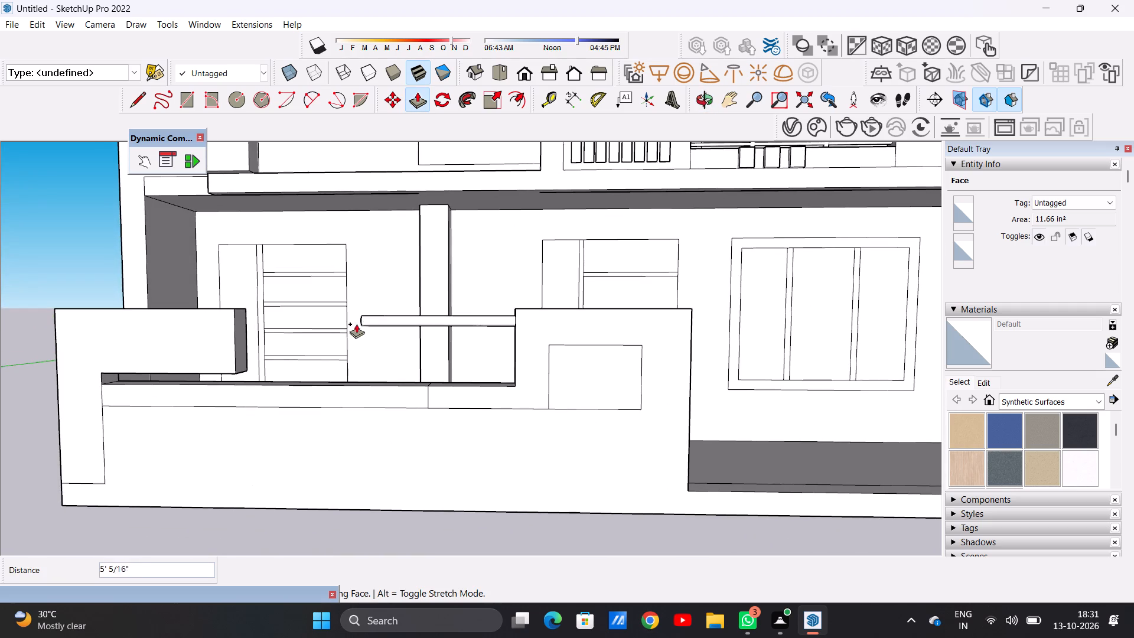
pyautogui.scroll(6, 261, 302)
pyautogui.scroll(-1, 220, 320)
pyautogui.scroll(3, 220, 320)
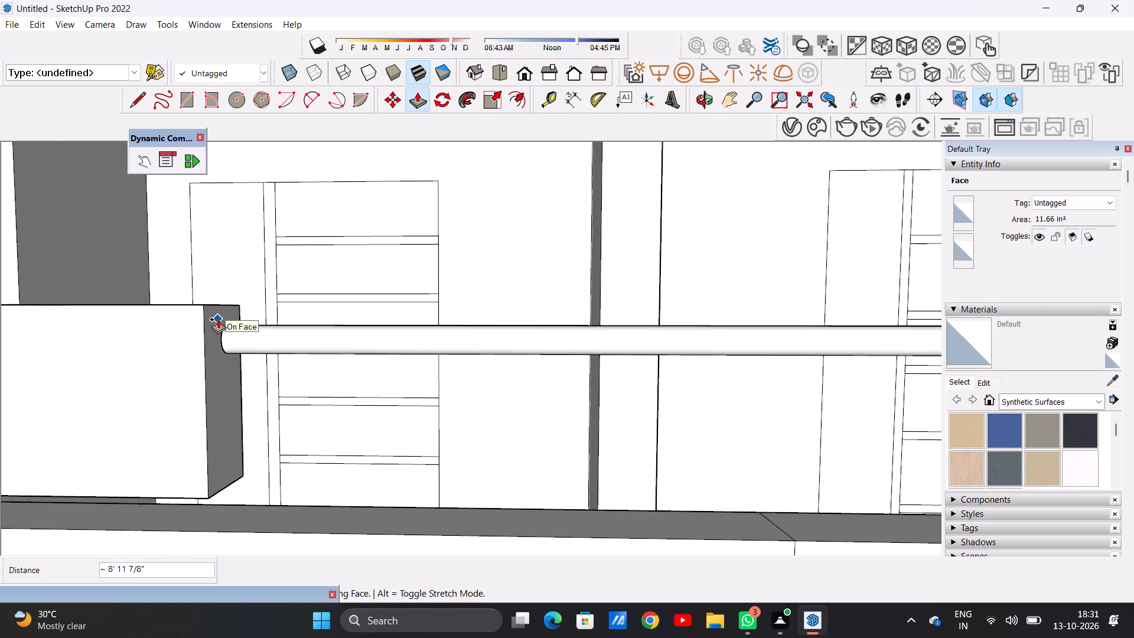
pyautogui.click(218, 319)
# Extrude the second circle from the top about 9' to the opposite raised section's end face.
pyautogui.scroll(-10, 545, 416)
pyautogui.moveTo(556, 399); pyautogui.dragTo(737, 432, button='middle')
pyautogui.scroll(9, 660, 392)
pyautogui.scroll(-1, 637, 376)
pyautogui.scroll(8, 637, 376)
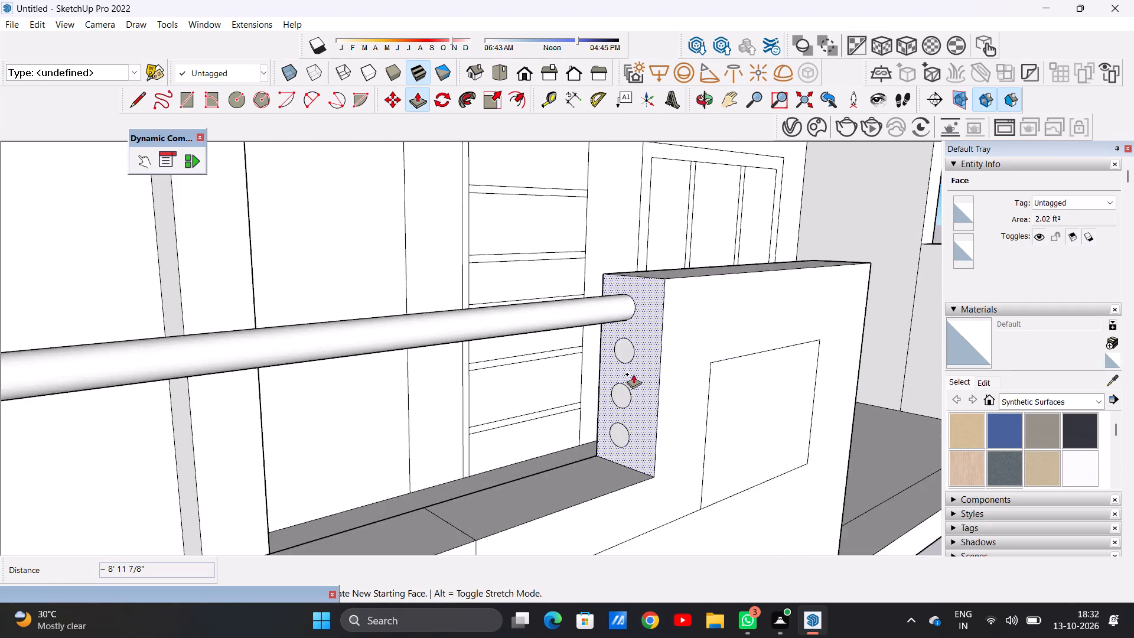
pyautogui.scroll(5, 633, 374)
pyautogui.click(618, 324)
pyautogui.scroll(-10, 497, 352)
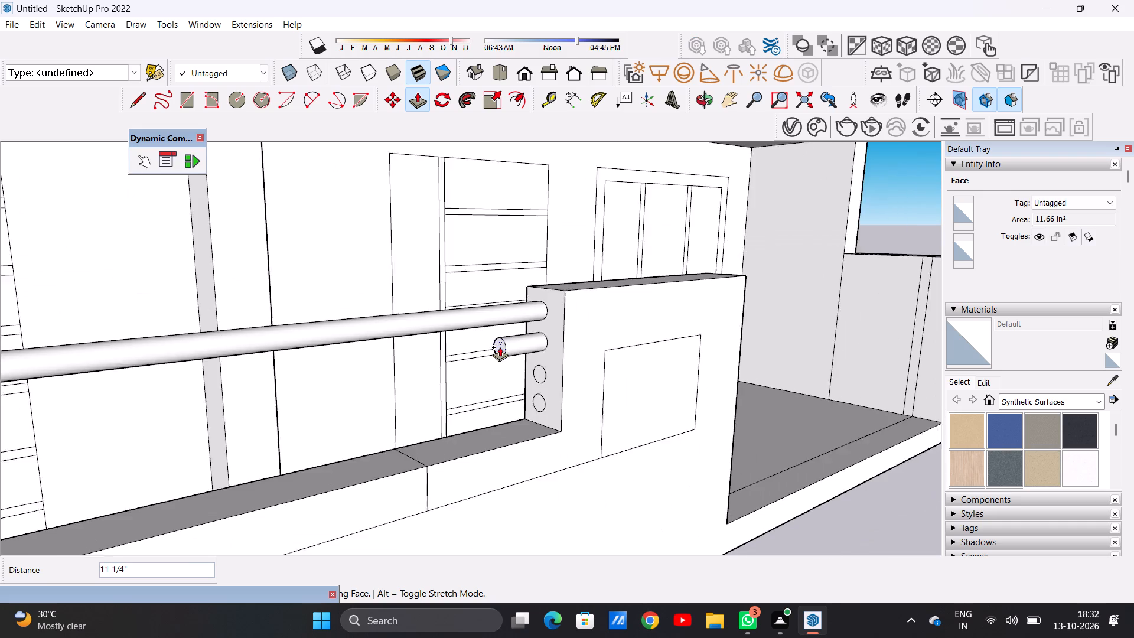
pyautogui.scroll(-6, 500, 347)
pyautogui.moveTo(408, 355); pyautogui.dragTo(207, 275, button='middle')
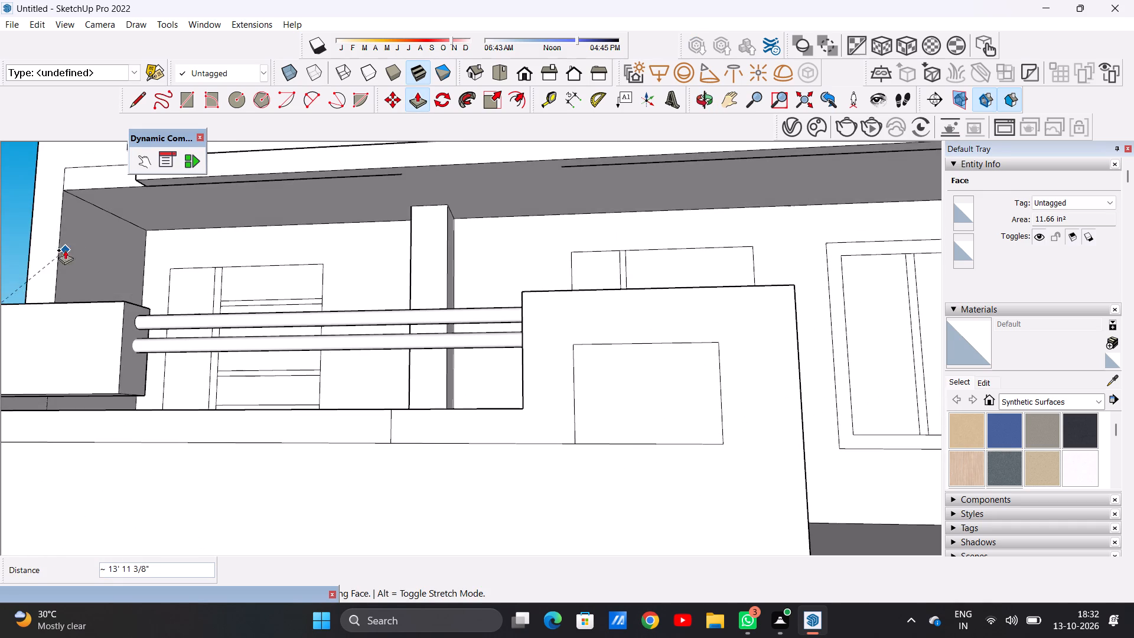
pyautogui.click(129, 331)
# Extrude the third circle from the top about 9' to the opposite raised section's end face.
pyautogui.scroll(-5, 168, 386)
pyautogui.moveTo(343, 415); pyautogui.dragTo(416, 450, button='middle')
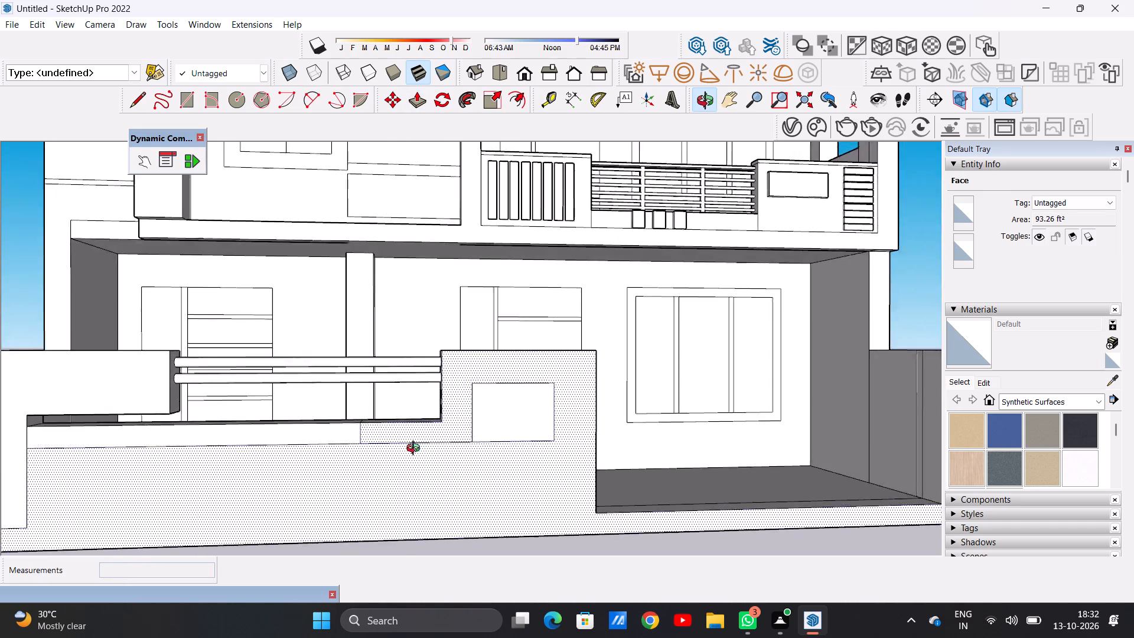
pyautogui.moveTo(416, 450); pyautogui.dragTo(536, 511, button='middle')
pyautogui.scroll(5, 494, 416)
pyautogui.scroll(-1, 494, 416)
pyautogui.scroll(14, 494, 416)
pyautogui.scroll(-1, 495, 412)
pyautogui.scroll(1, 495, 412)
pyautogui.scroll(-1, 495, 412)
pyautogui.scroll(2, 495, 412)
pyautogui.click(494, 414)
pyautogui.scroll(-15, 364, 438)
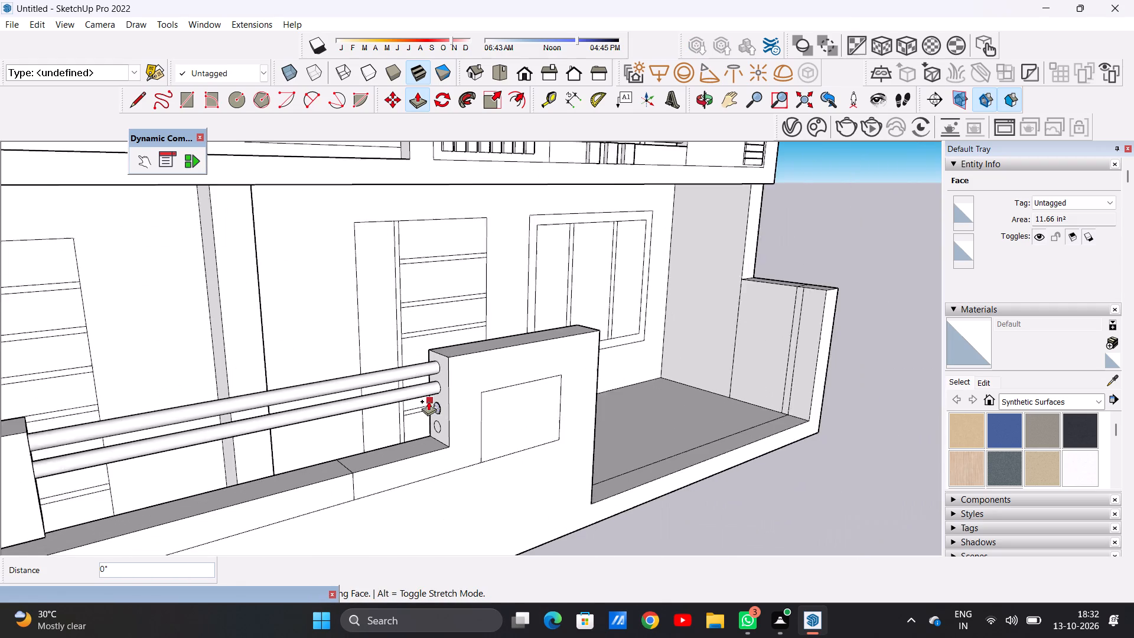
pyautogui.scroll(-1, 428, 401)
pyautogui.moveTo(227, 444); pyautogui.dragTo(89, 373, button='middle')
pyautogui.scroll(4, 81, 367)
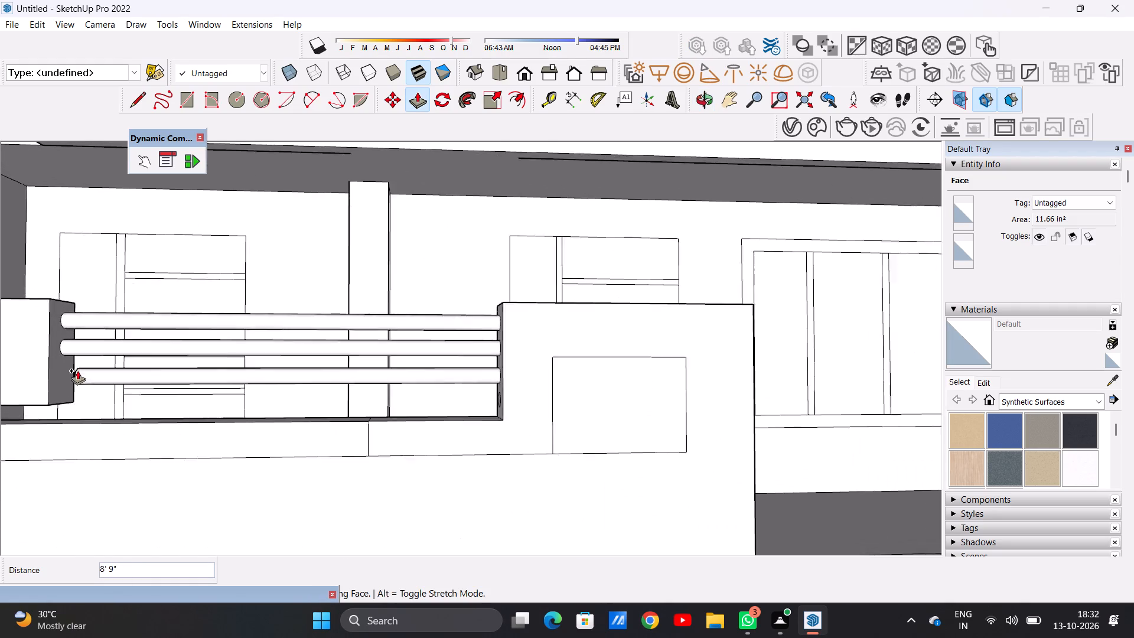
pyautogui.scroll(2, 77, 370)
pyautogui.scroll(-1, 76, 370)
pyautogui.scroll(7, 76, 370)
pyautogui.click(37, 346)
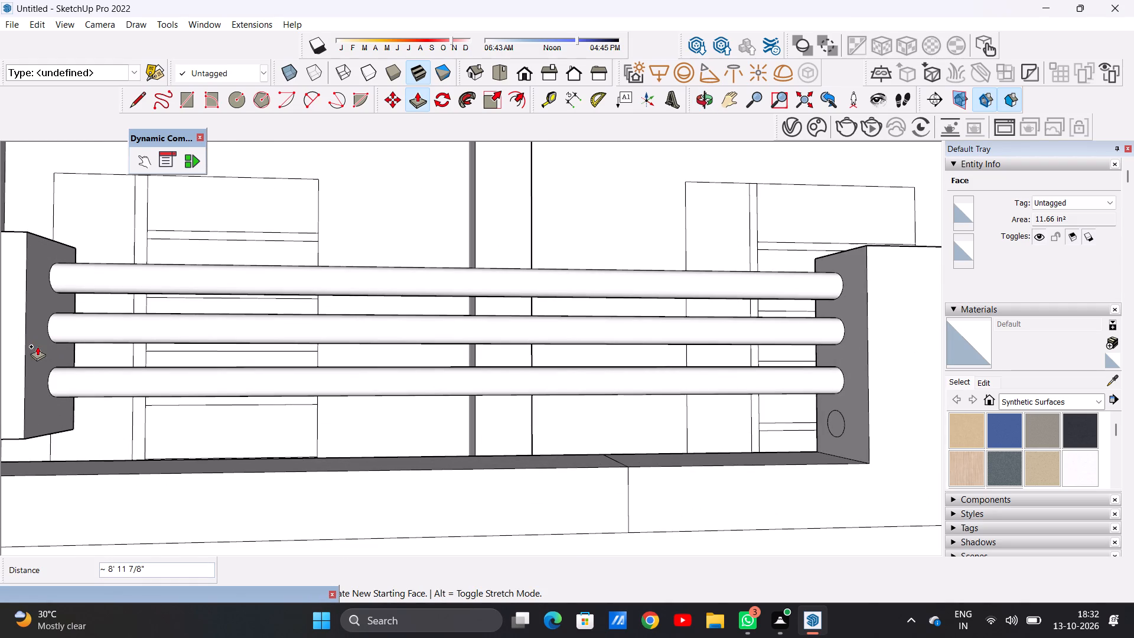
# Extrude the bottom circle about 9' to the opposite raised section's end face, just above the low wall.
pyautogui.scroll(-5, 309, 384)
pyautogui.moveTo(410, 349); pyautogui.dragTo(481, 408, button='middle')
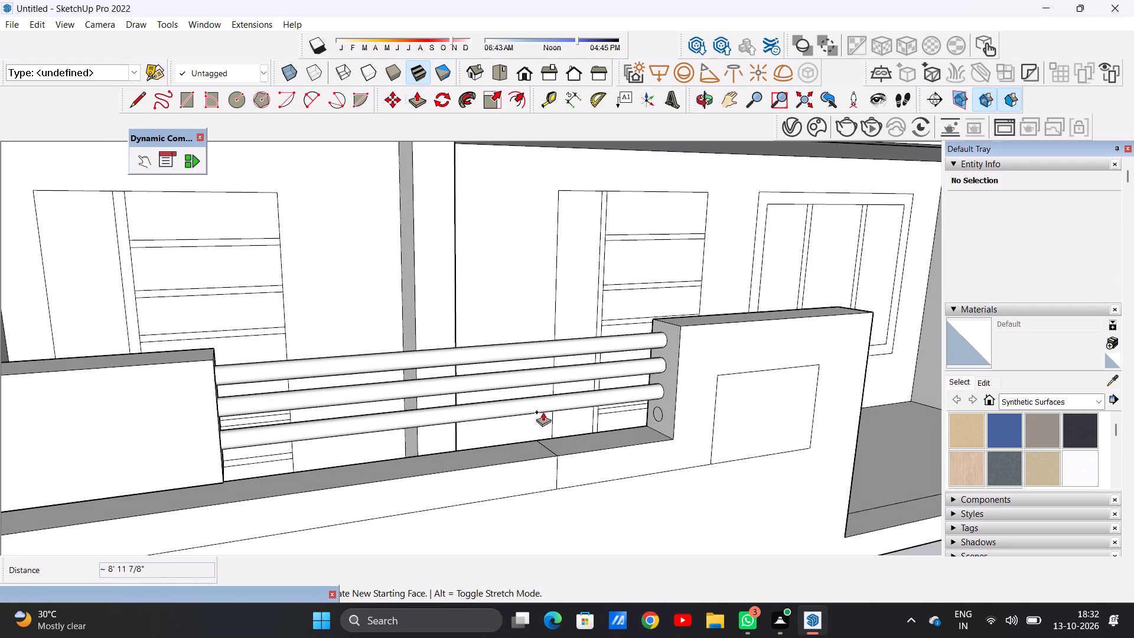
pyautogui.scroll(14, 667, 424)
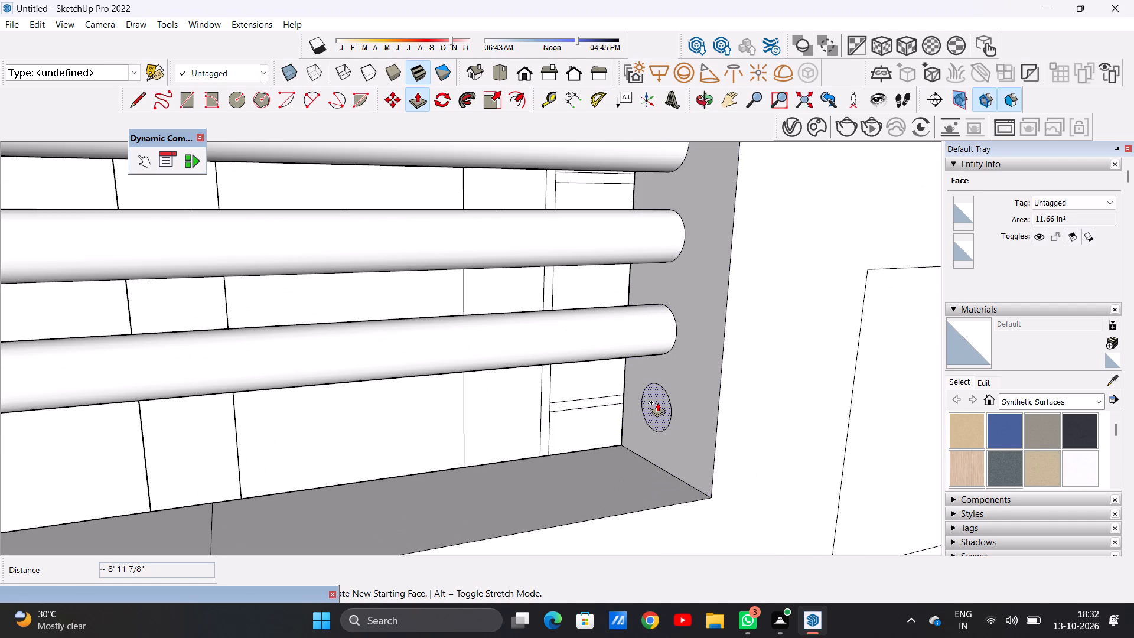
pyautogui.click(657, 402)
pyautogui.scroll(-18, 457, 425)
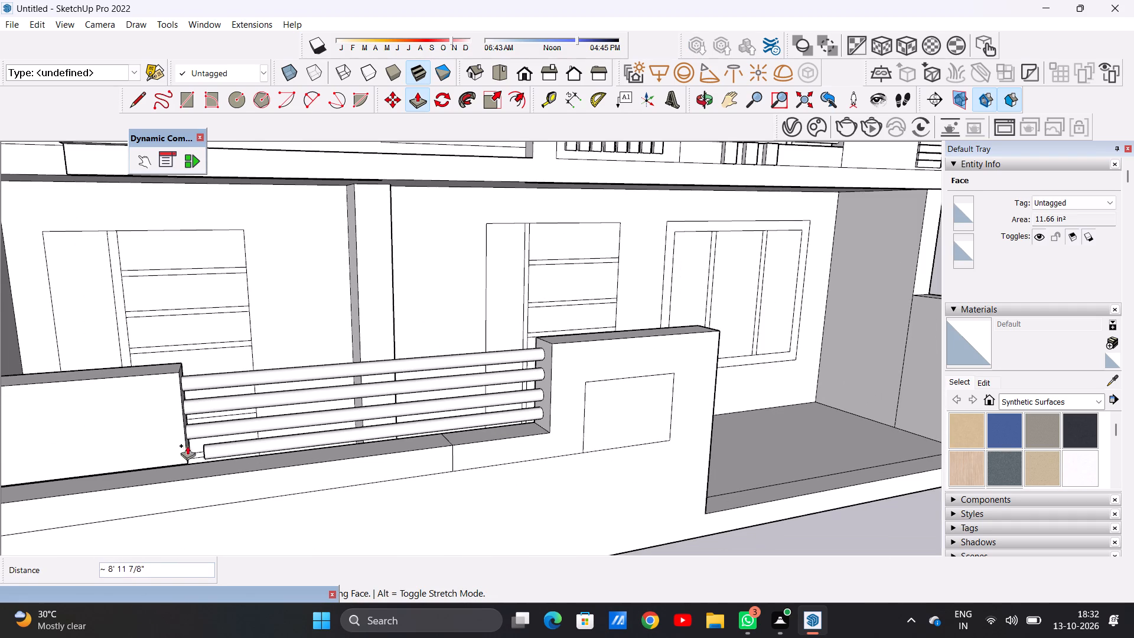
pyautogui.moveTo(189, 436); pyautogui.dragTo(160, 436, button='middle')
pyautogui.scroll(9, 187, 447)
pyautogui.scroll(-1, 183, 443)
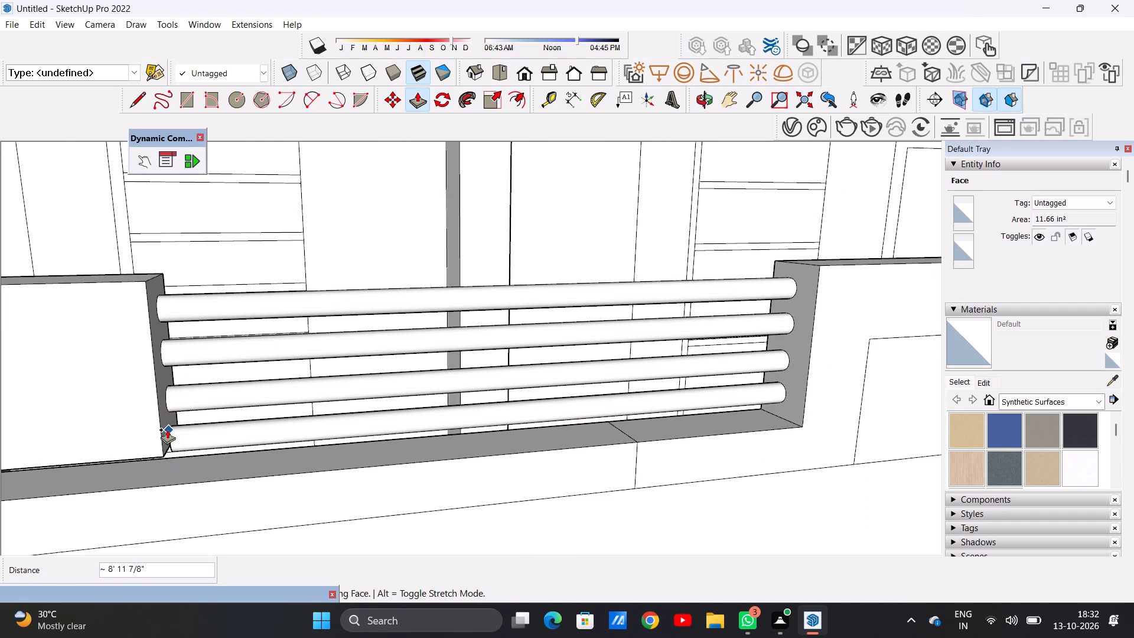
pyautogui.click(167, 428)
pyautogui.press('space')
# Examine the porch railing up close, the whole front elevation, and the porch area from above.
pyautogui.scroll(-4, 269, 447)
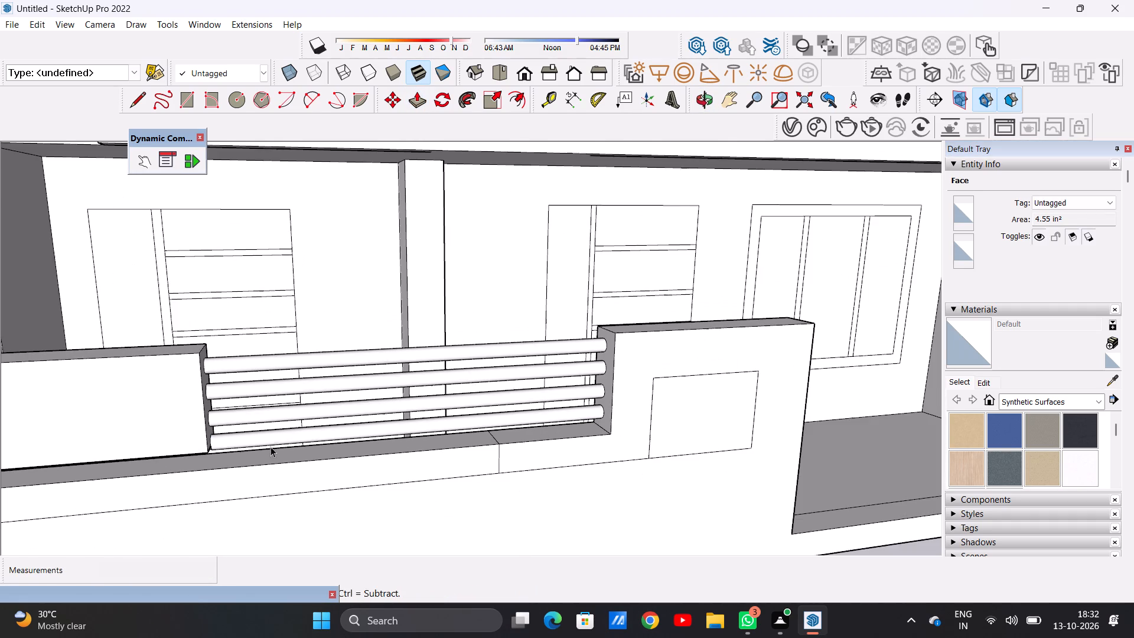
pyautogui.scroll(-1, 271, 447)
pyautogui.moveTo(180, 462); pyautogui.dragTo(248, 415, button='middle')
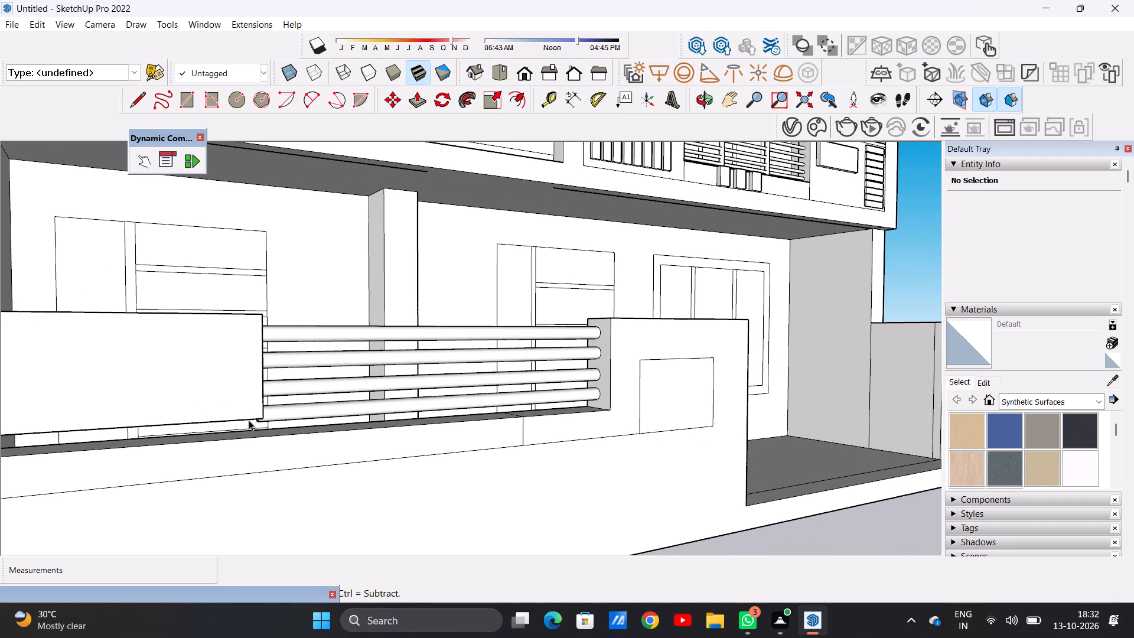
pyautogui.scroll(2, 248, 422)
pyautogui.press('space')
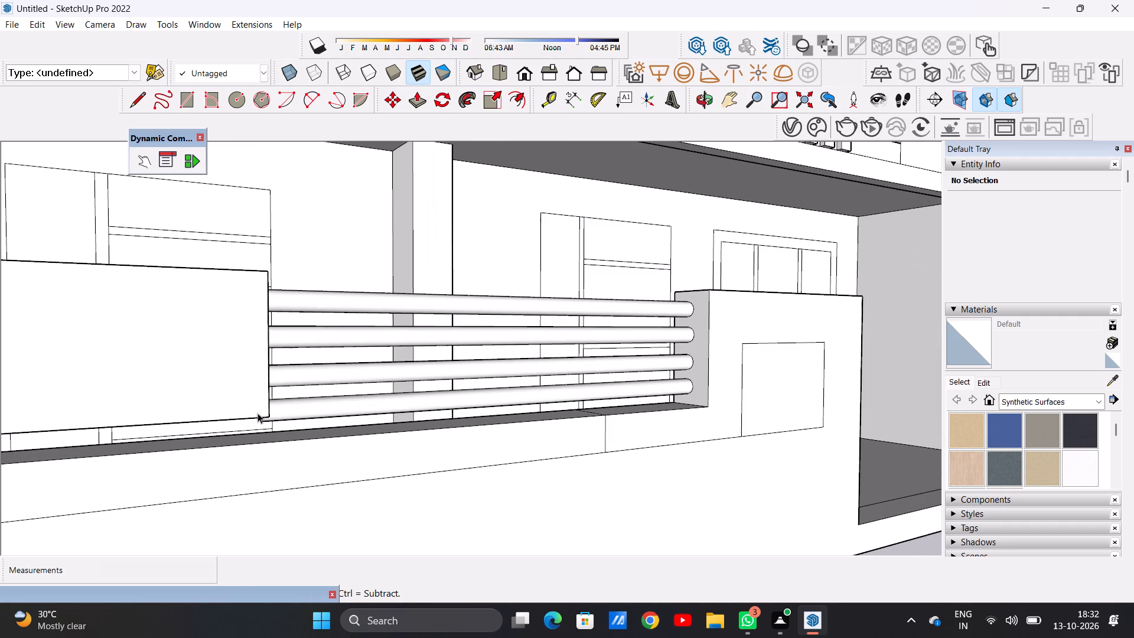
pyautogui.scroll(-12, 264, 404)
pyautogui.scroll(1, 268, 399)
pyautogui.scroll(-8, 269, 396)
pyautogui.moveTo(480, 411); pyautogui.dragTo(351, 422, button='middle')
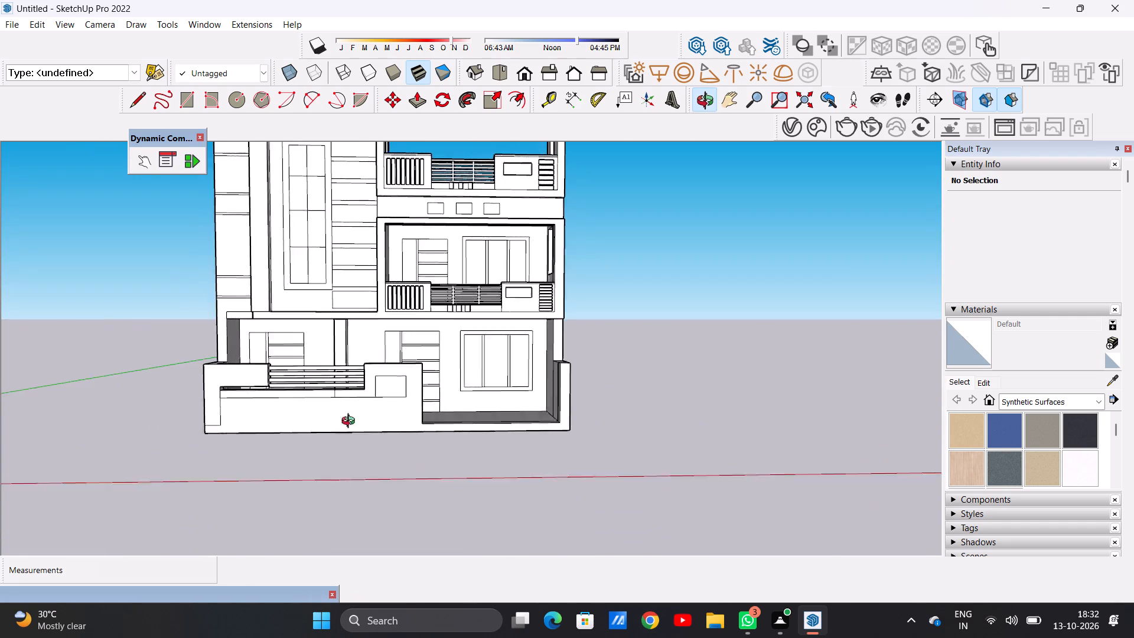
pyautogui.moveTo(351, 422); pyautogui.dragTo(341, 433, button='middle')
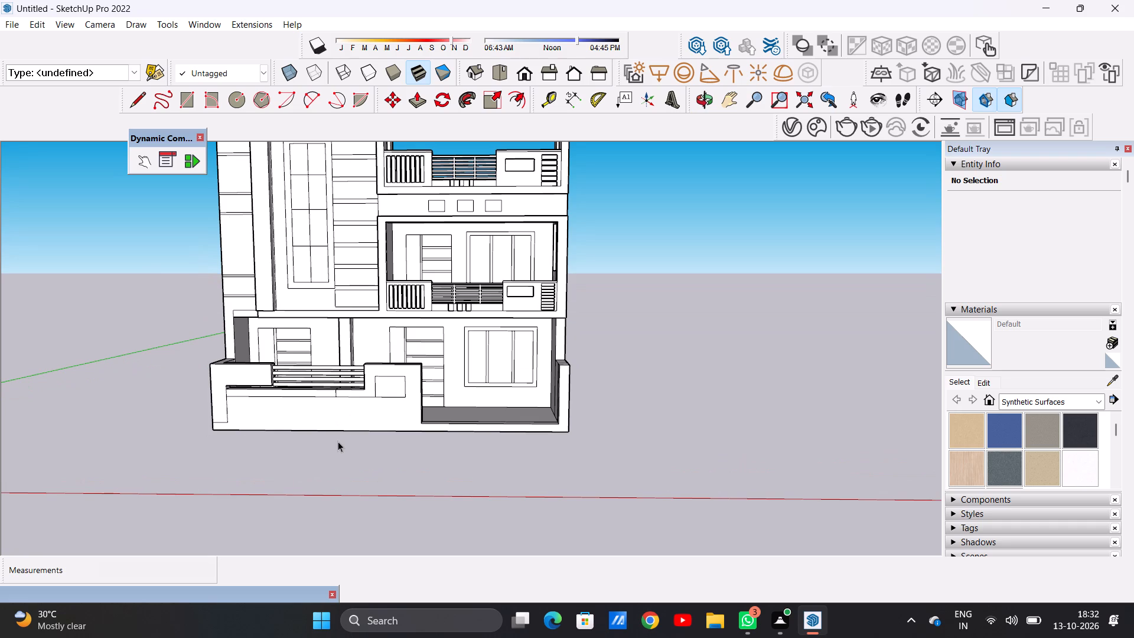
pyautogui.scroll(-20, 338, 441)
pyautogui.scroll(-1, 338, 441)
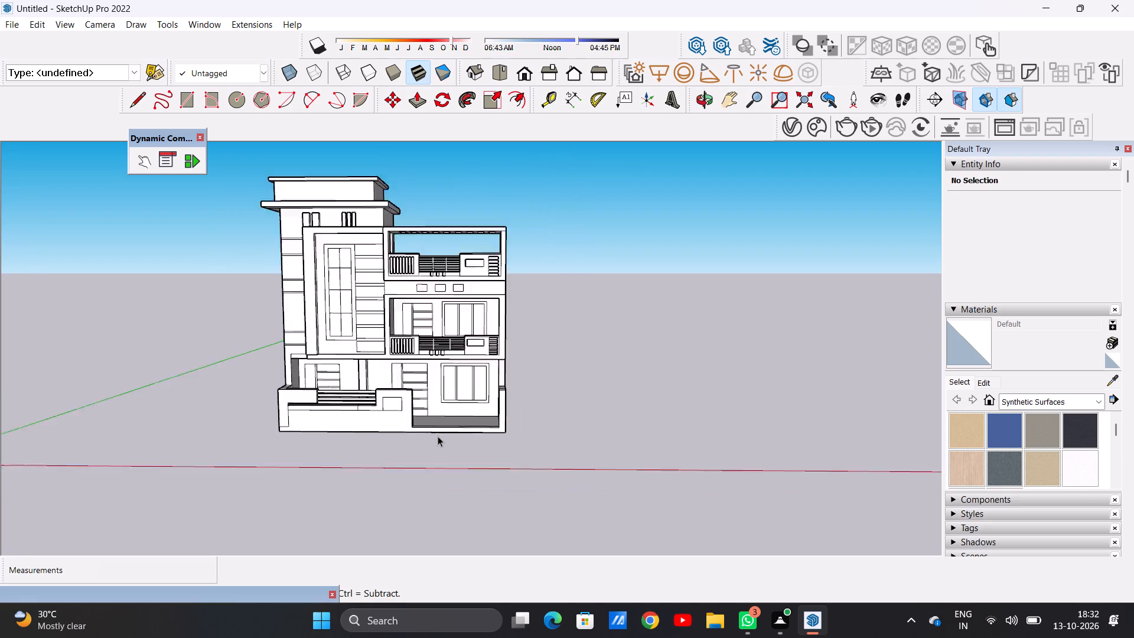
pyautogui.scroll(-2, 438, 436)
pyautogui.scroll(4, 436, 268)
pyautogui.scroll(5, 442, 376)
pyautogui.scroll(-6, 479, 298)
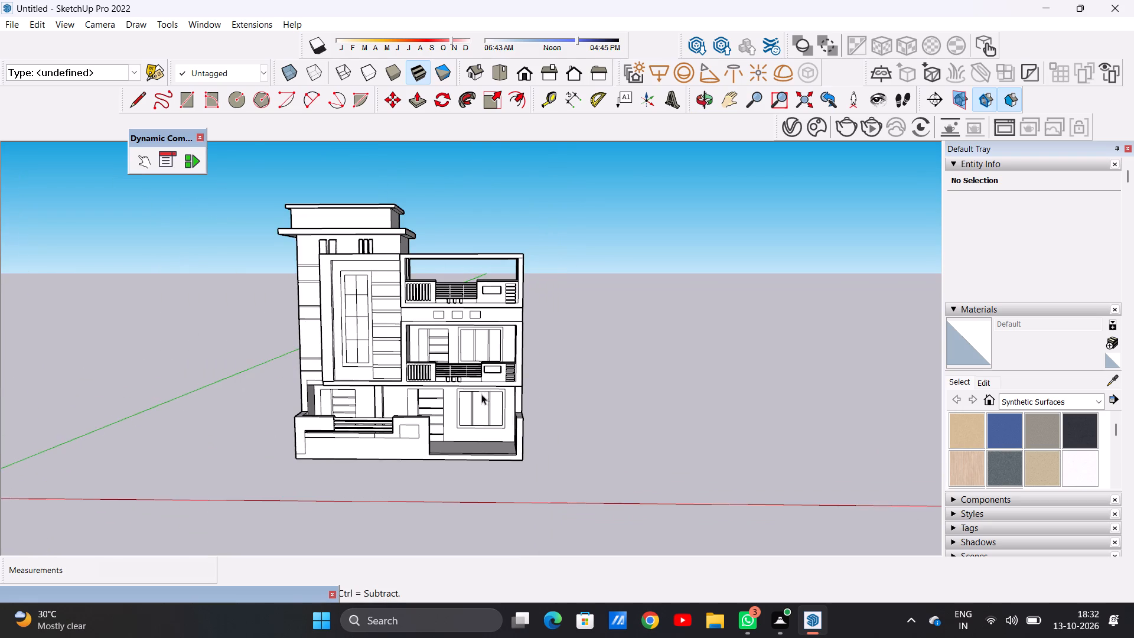
pyautogui.moveTo(480, 406); pyautogui.dragTo(479, 517, button='middle')
pyautogui.scroll(11, 483, 435)
pyautogui.moveTo(387, 478); pyautogui.dragTo(395, 472, button='middle')
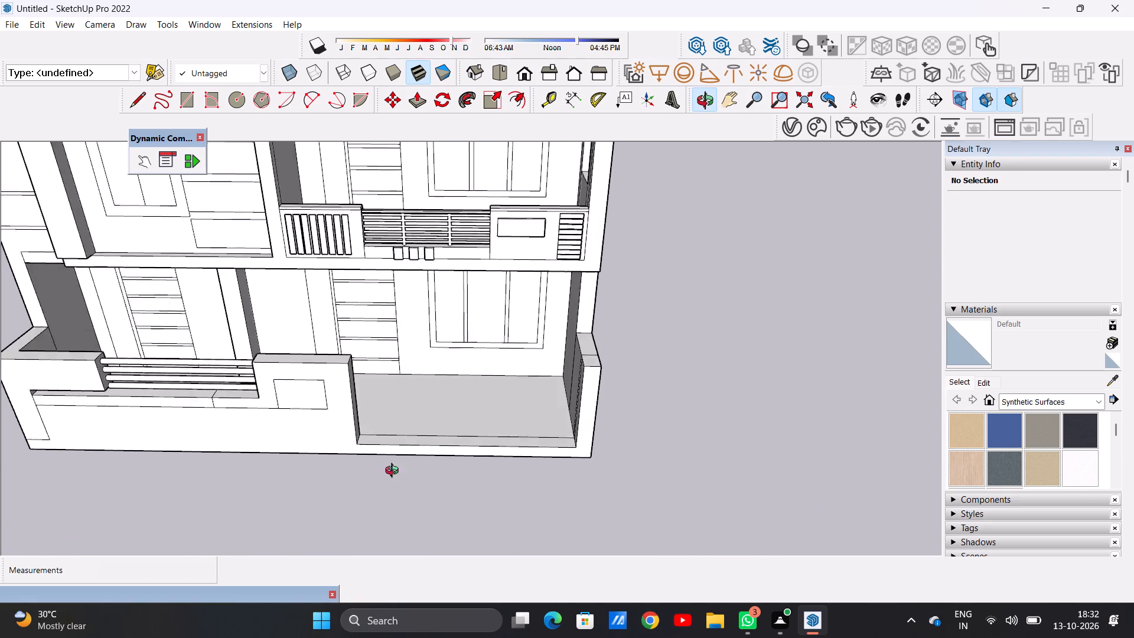
# Examine the open gateway and end wall of the porch front wall up close and from several angles.
pyautogui.moveTo(395, 472); pyautogui.dragTo(485, 512, button='middle')
pyautogui.scroll(8, 588, 414)
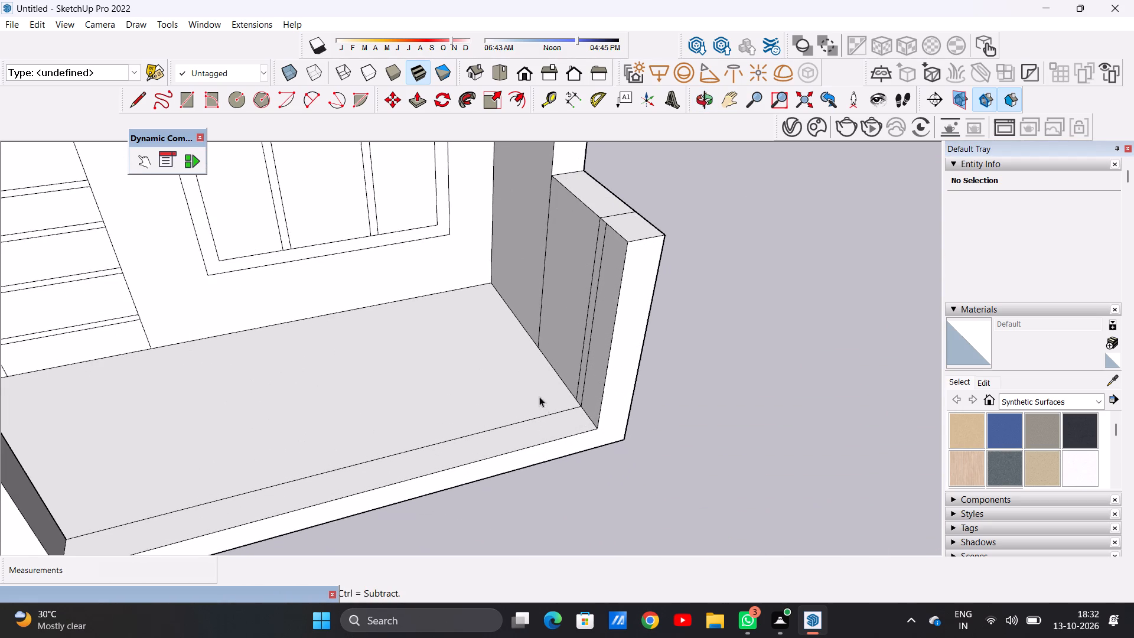
pyautogui.moveTo(579, 435); pyautogui.dragTo(480, 416, button='middle')
pyautogui.moveTo(532, 426); pyautogui.dragTo(543, 426, button='middle')
pyautogui.scroll(-4, 612, 473)
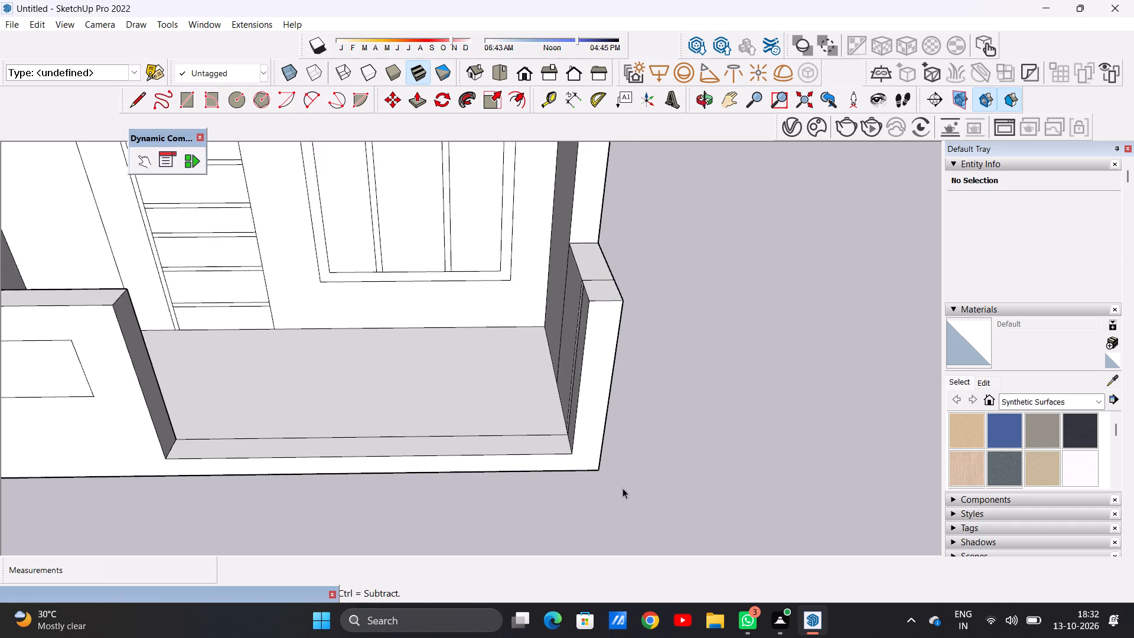
pyautogui.scroll(-3, 623, 488)
pyautogui.scroll(4, 499, 455)
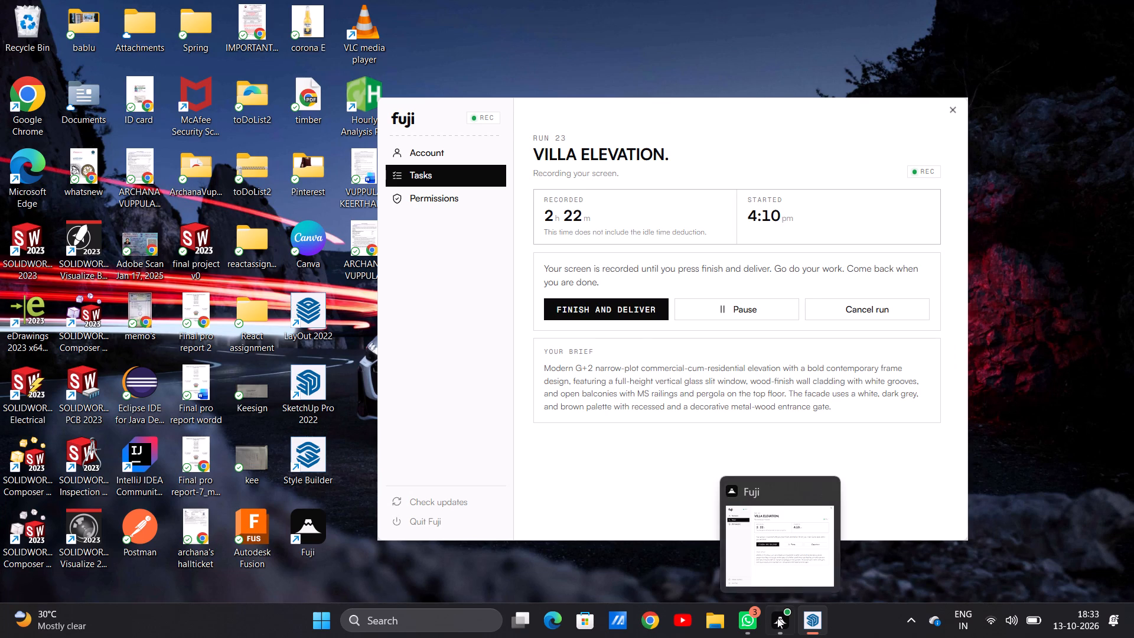
pyautogui.click(794, 541)
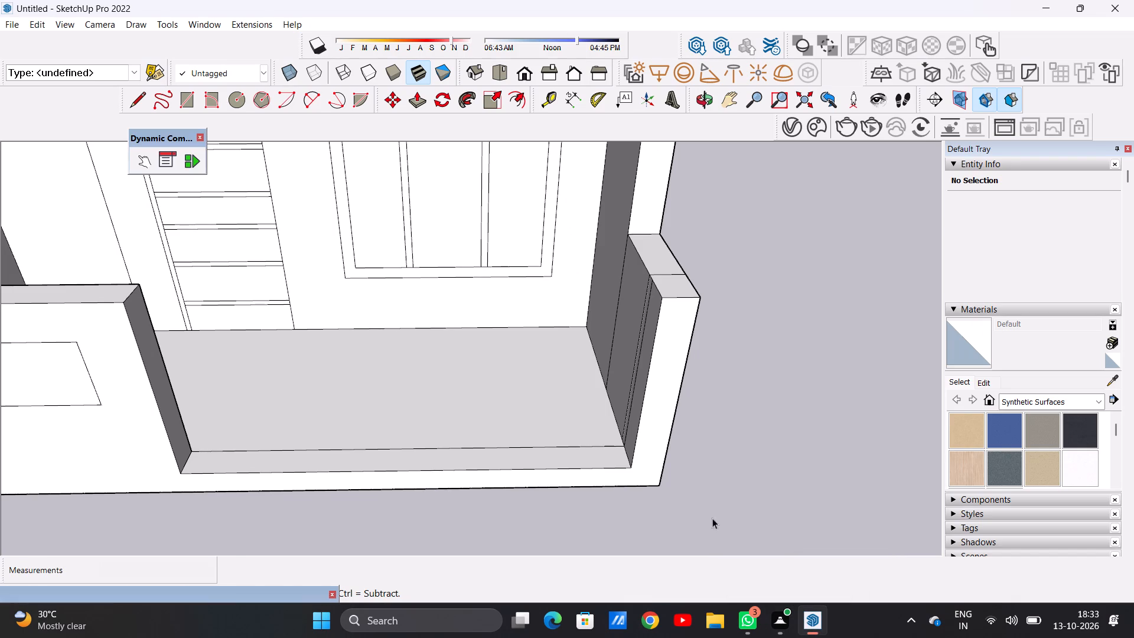
pyautogui.scroll(-6, 492, 452)
pyautogui.moveTo(461, 464); pyautogui.dragTo(611, 357, button='middle')
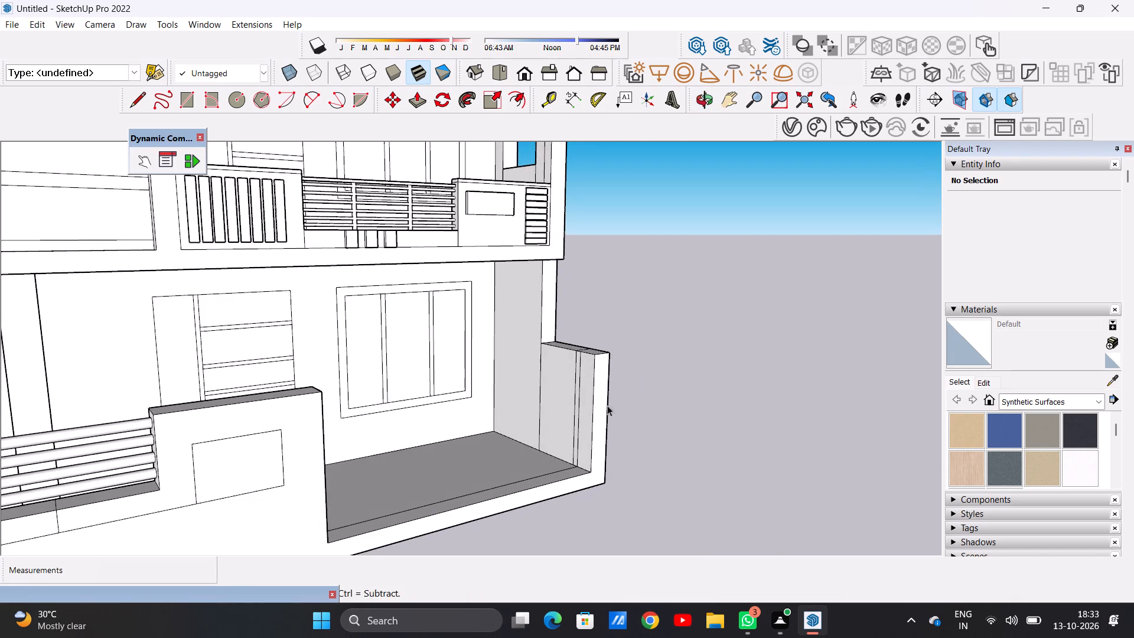
pyautogui.moveTo(649, 524); pyautogui.dragTo(494, 528, button='middle')
pyautogui.scroll(-7, 664, 455)
pyautogui.scroll(1, 717, 463)
pyautogui.scroll(-1, 713, 463)
pyautogui.moveTo(546, 464); pyautogui.dragTo(594, 517, button='middle')
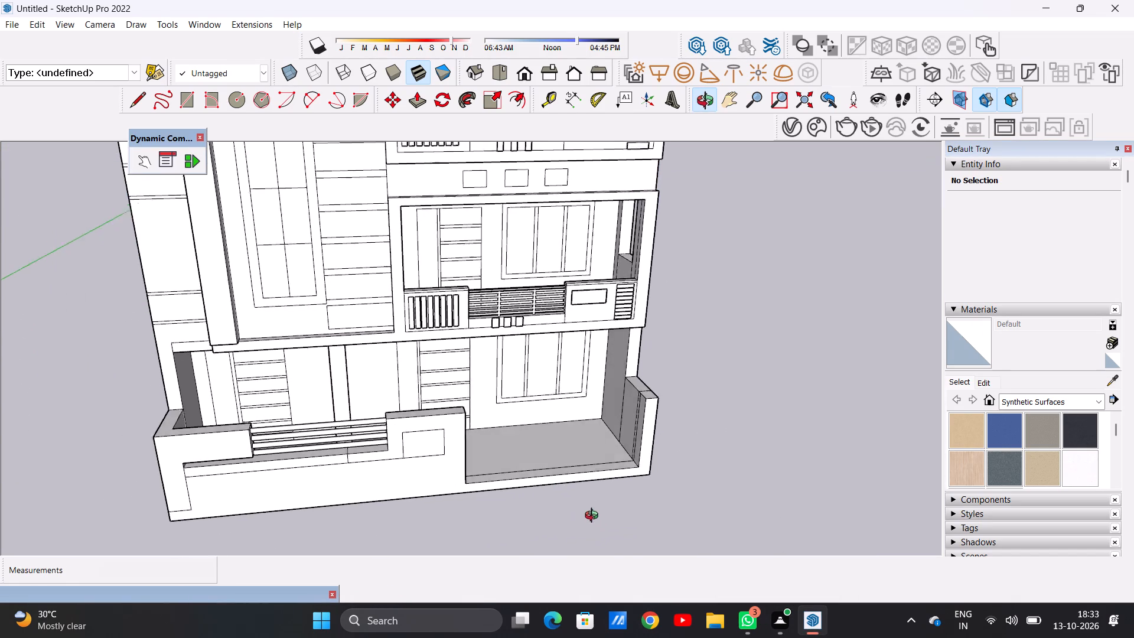
pyautogui.moveTo(594, 517); pyautogui.dragTo(597, 518, button='middle')
# Erase two stray vertical lines on the inner face of the end wall beside the gateway opening.
pyautogui.scroll(9, 629, 445)
pyautogui.moveTo(629, 443); pyautogui.dragTo(644, 424, button='middle')
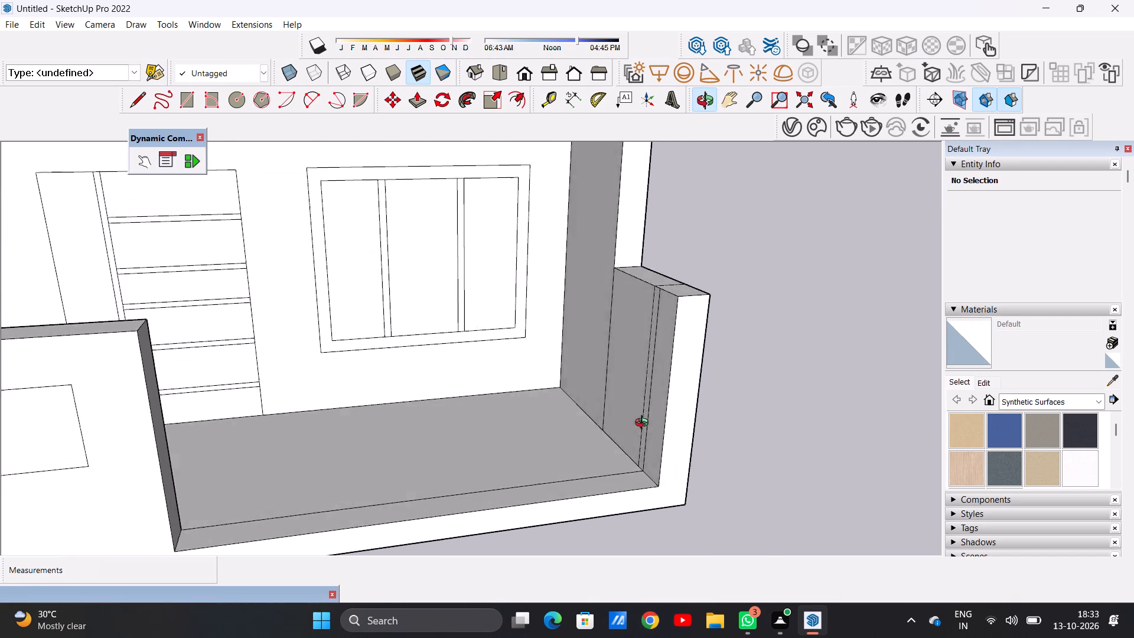
pyautogui.moveTo(644, 424); pyautogui.dragTo(715, 419, button='middle')
pyautogui.scroll(5, 664, 383)
pyautogui.scroll(-1, 651, 383)
pyautogui.scroll(2, 650, 383)
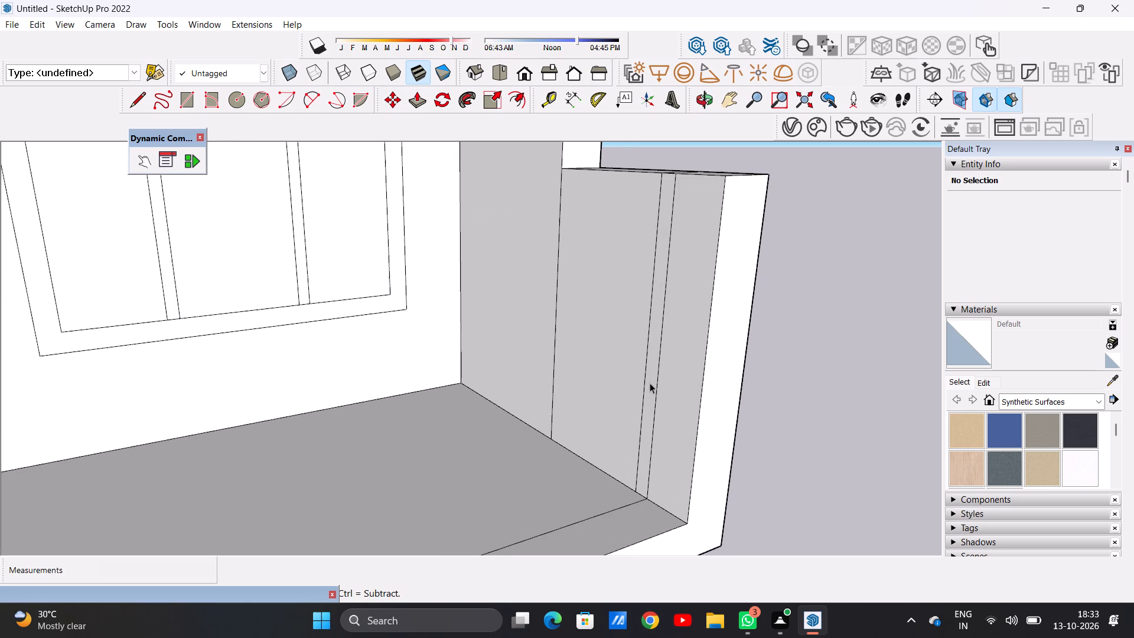
pyautogui.press('e')
pyautogui.click(649, 382)
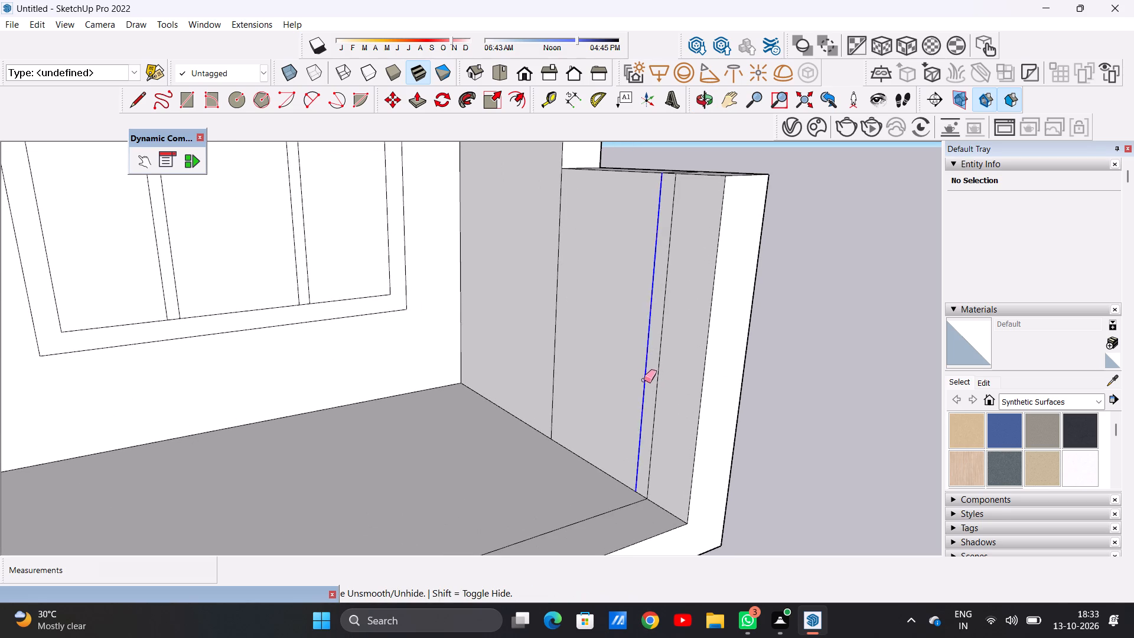
pyautogui.moveTo(533, 295); pyautogui.dragTo(568, 299)
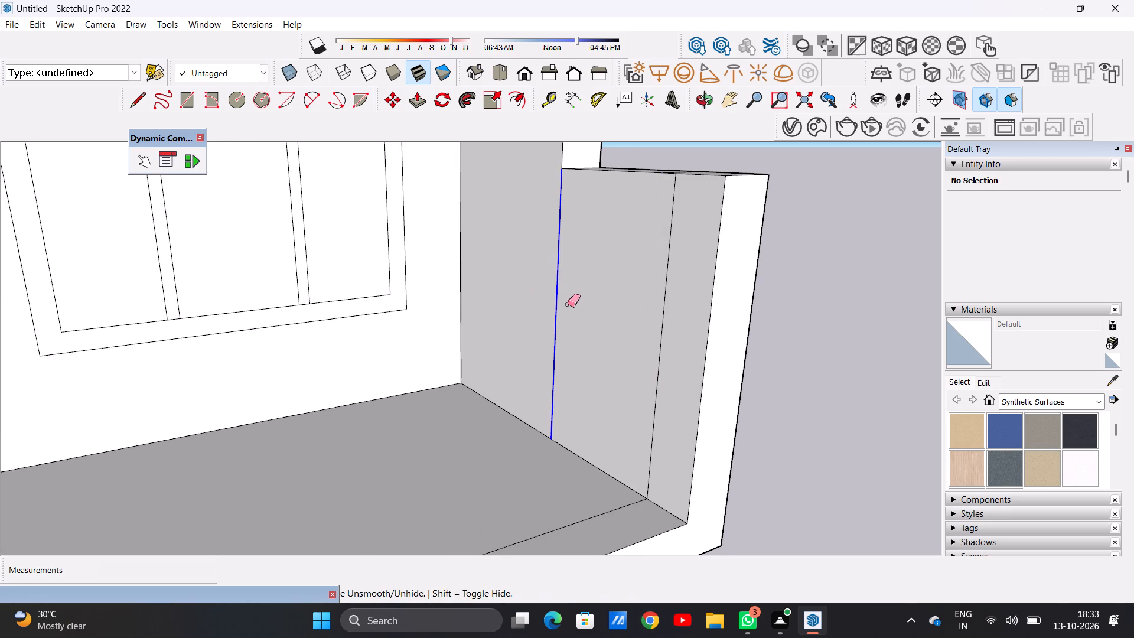
pyautogui.press('space')
# Draw a rectangle about 6 3/16" by 5' 4 5/8" on the raised wall section's end face toward the gateway, starting at its base.
pyautogui.scroll(-12, 548, 353)
pyautogui.moveTo(623, 425); pyautogui.dragTo(493, 362, button='middle')
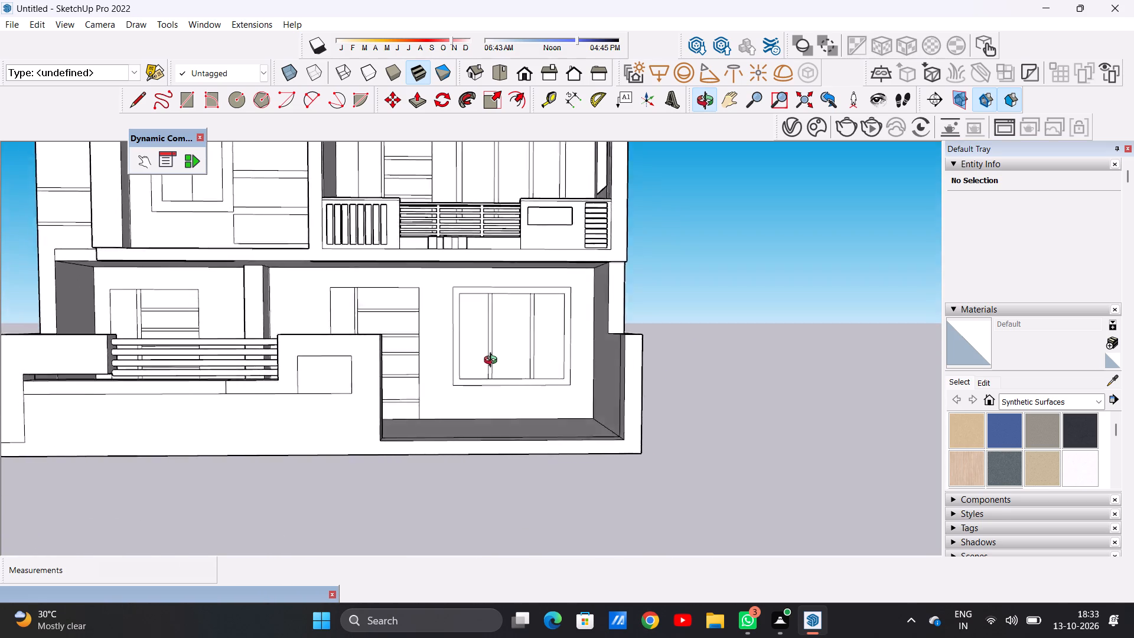
pyautogui.moveTo(493, 362); pyautogui.dragTo(592, 470, button='middle')
pyautogui.scroll(3, 611, 339)
pyautogui.scroll(-1, 608, 344)
pyautogui.scroll(2, 608, 344)
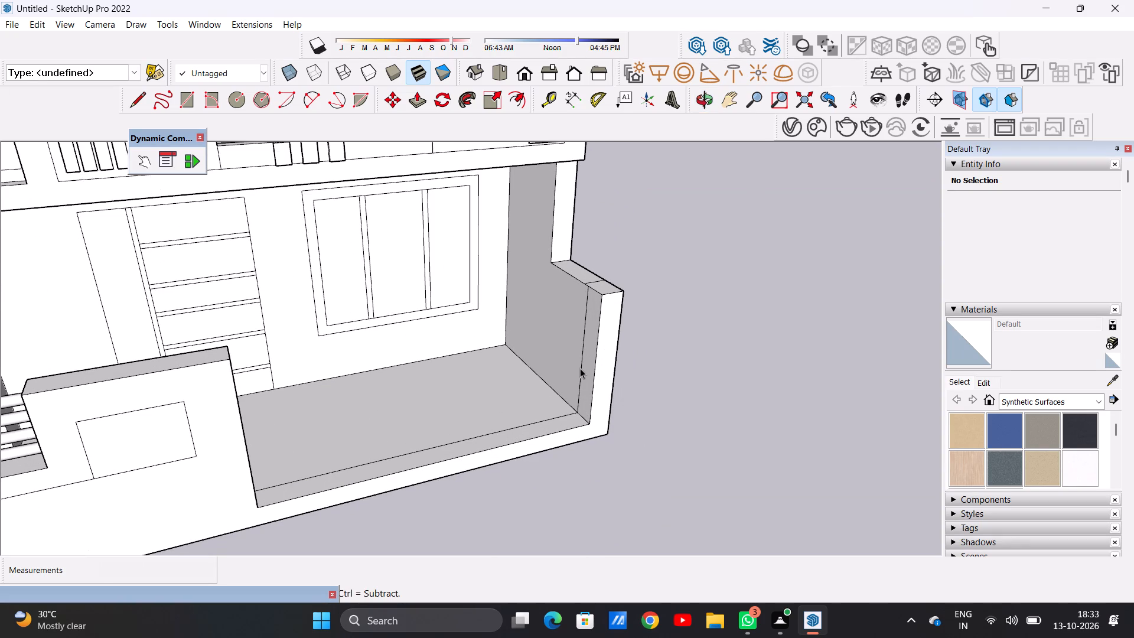
pyautogui.scroll(-2, 581, 389)
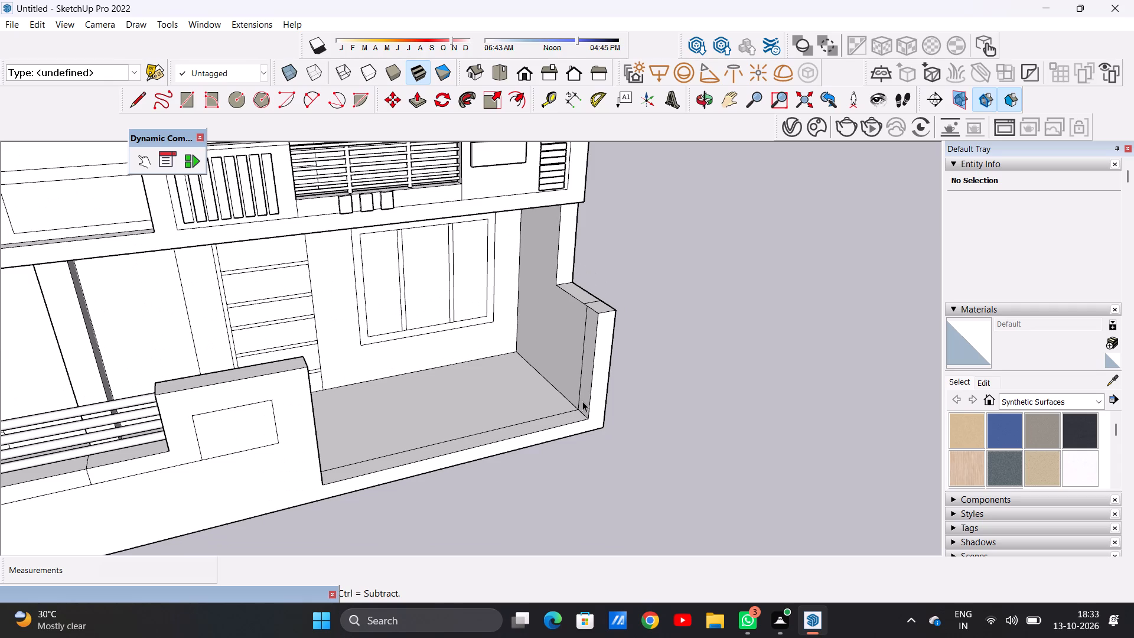
pyautogui.scroll(-4, 412, 345)
pyautogui.moveTo(484, 415); pyautogui.dragTo(92, 297, button='middle')
pyautogui.scroll(8, 495, 407)
pyautogui.moveTo(428, 425); pyautogui.dragTo(382, 489, button='middle')
pyautogui.moveTo(319, 505); pyautogui.dragTo(320, 485, button='middle')
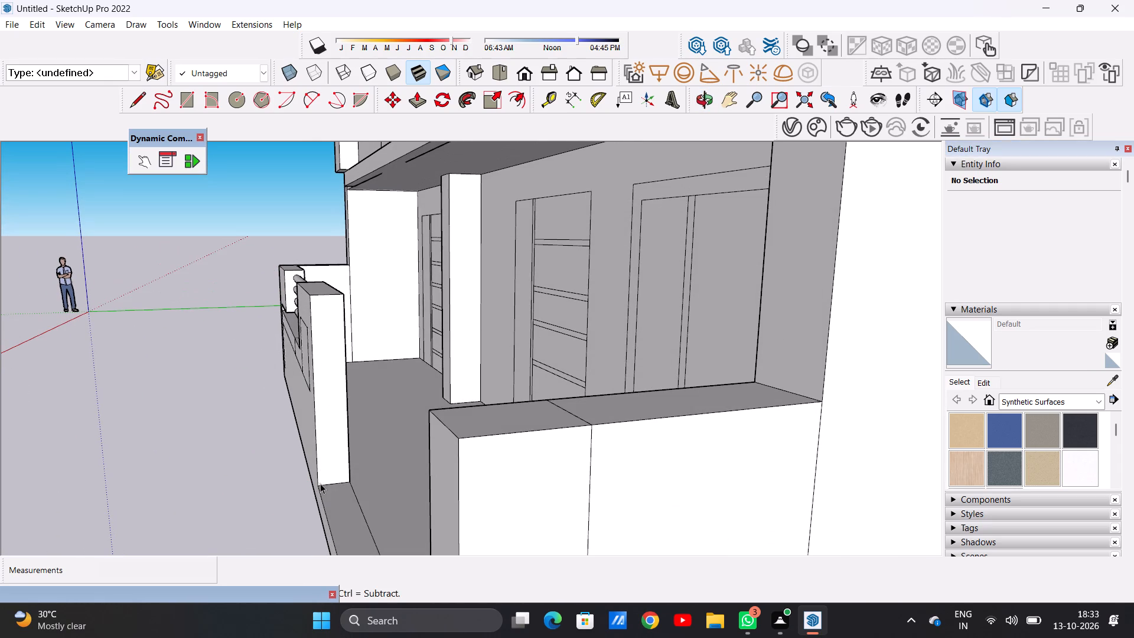
pyautogui.press('r')
pyautogui.scroll(2, 320, 492)
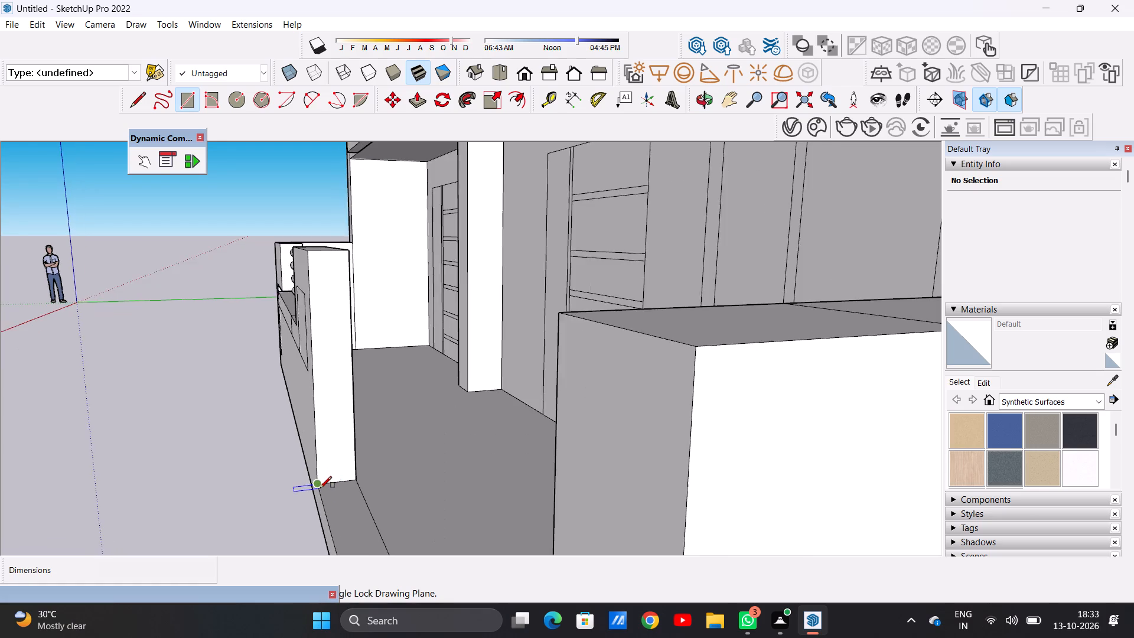
pyautogui.scroll(4, 320, 488)
pyautogui.click(326, 481)
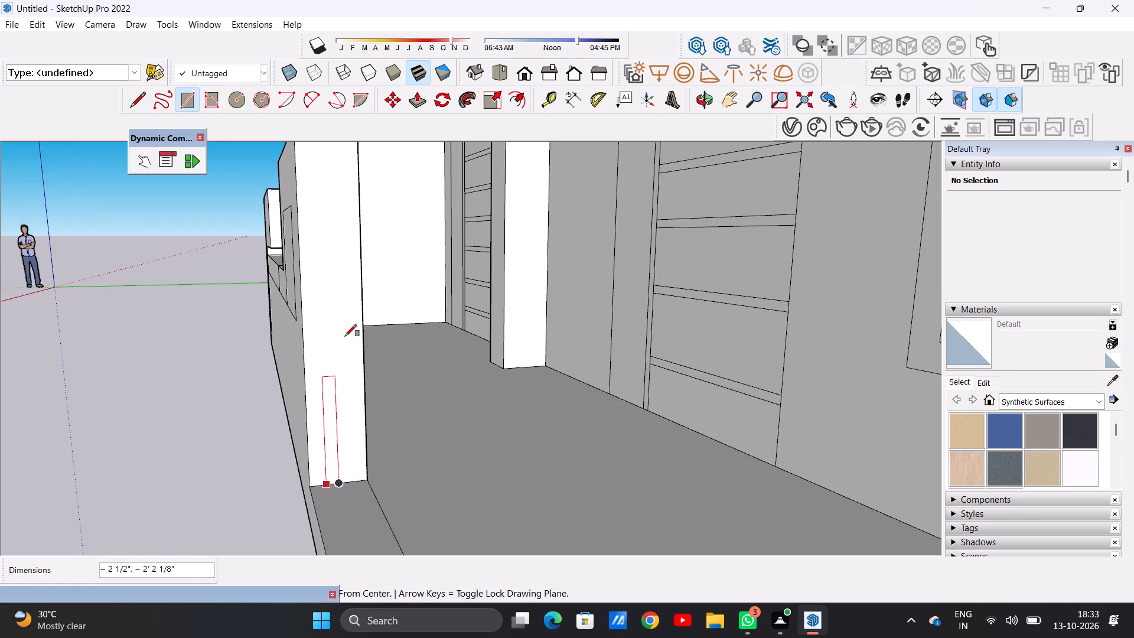
pyautogui.scroll(-7, 334, 249)
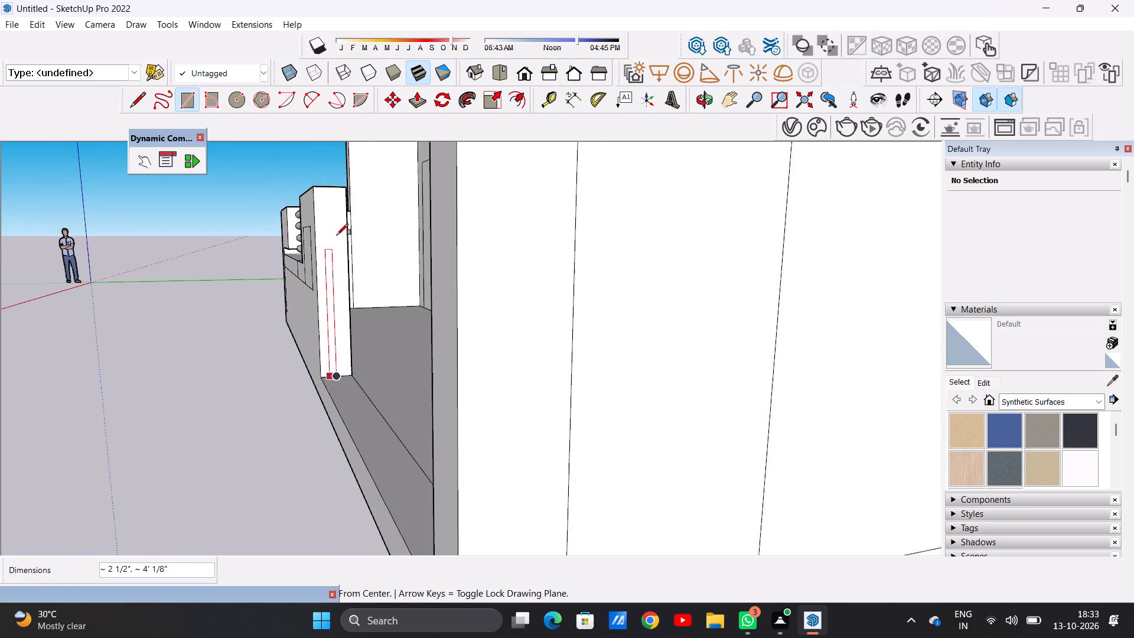
pyautogui.scroll(5, 338, 206)
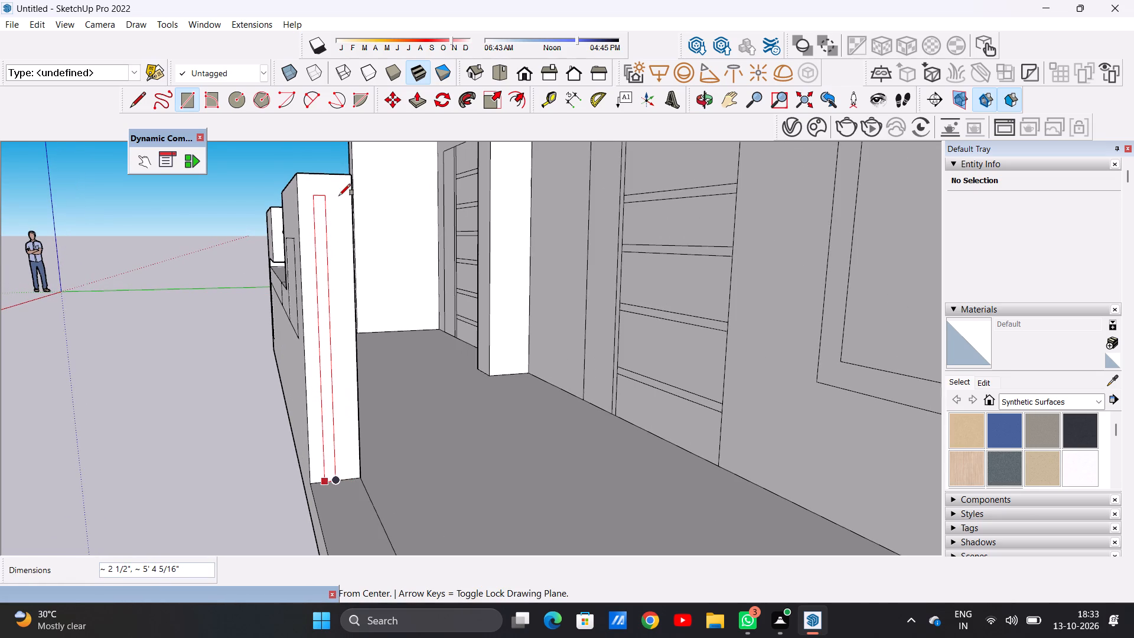
pyautogui.click(343, 194)
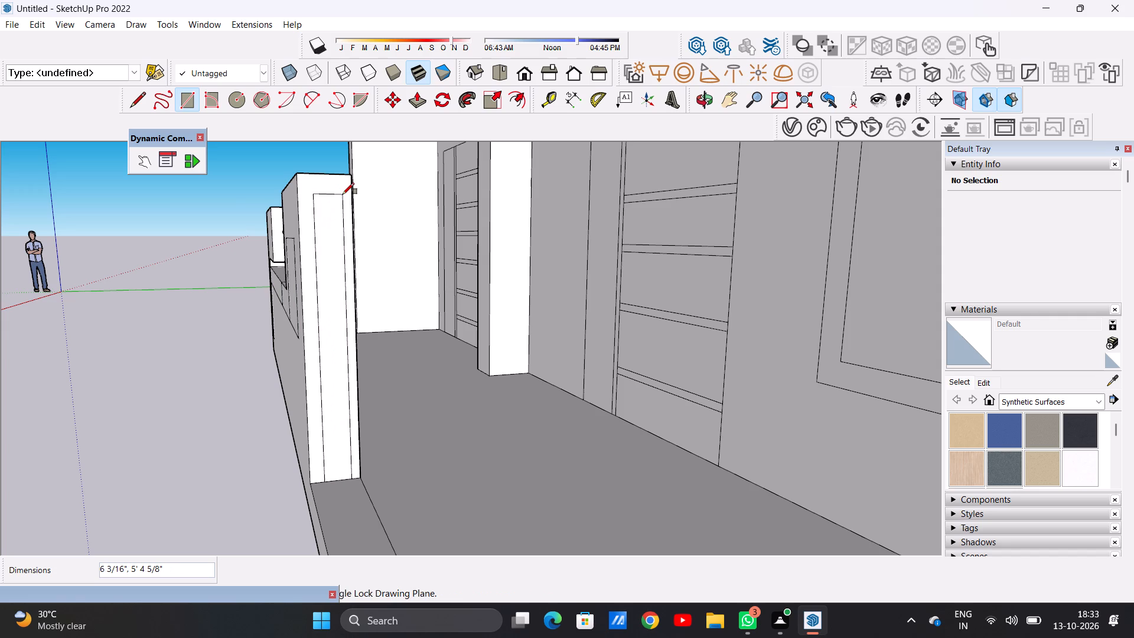
pyautogui.press('space')
# Extrude the rectangle about 13' 2 15/16" across the gateway opening to the opposite end wall, forming a solid gate panel.
pyautogui.scroll(-13, 348, 412)
pyautogui.moveTo(309, 401); pyautogui.dragTo(540, 428, button='middle')
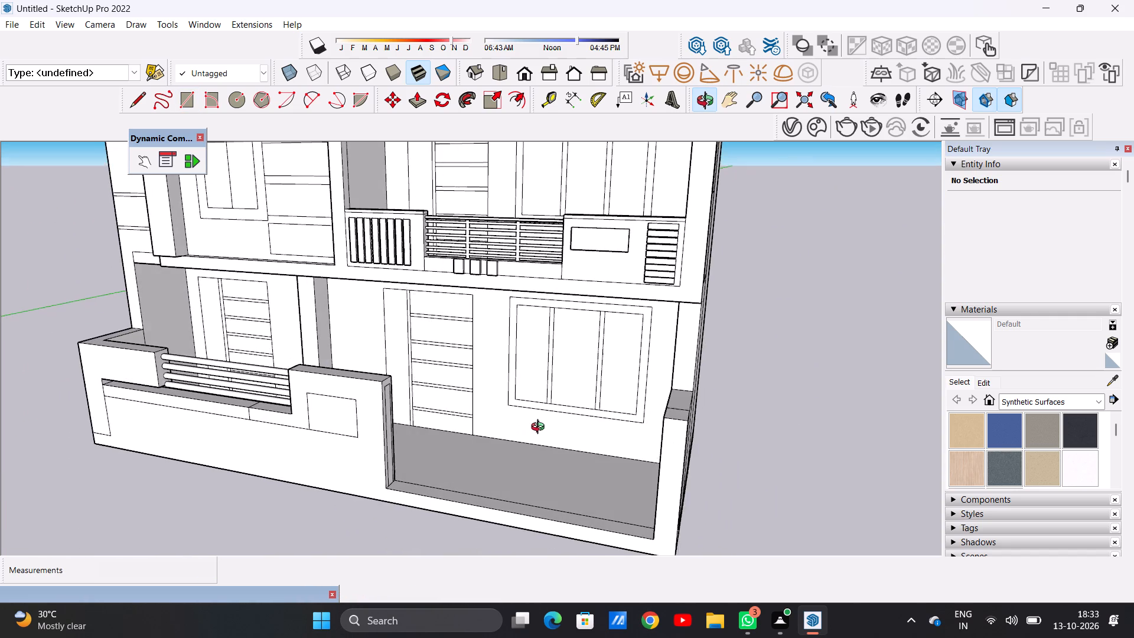
pyautogui.moveTo(540, 428); pyautogui.dragTo(543, 416, button='middle')
pyautogui.scroll(4, 556, 455)
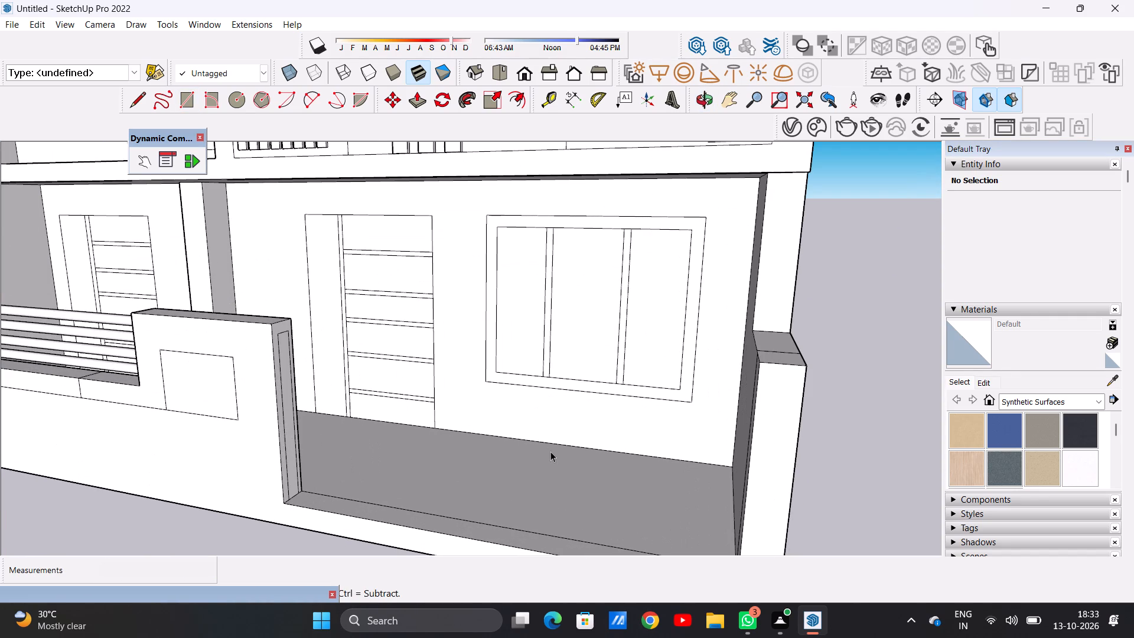
pyautogui.press('p')
pyautogui.scroll(1, 307, 398)
pyautogui.scroll(-1, 306, 398)
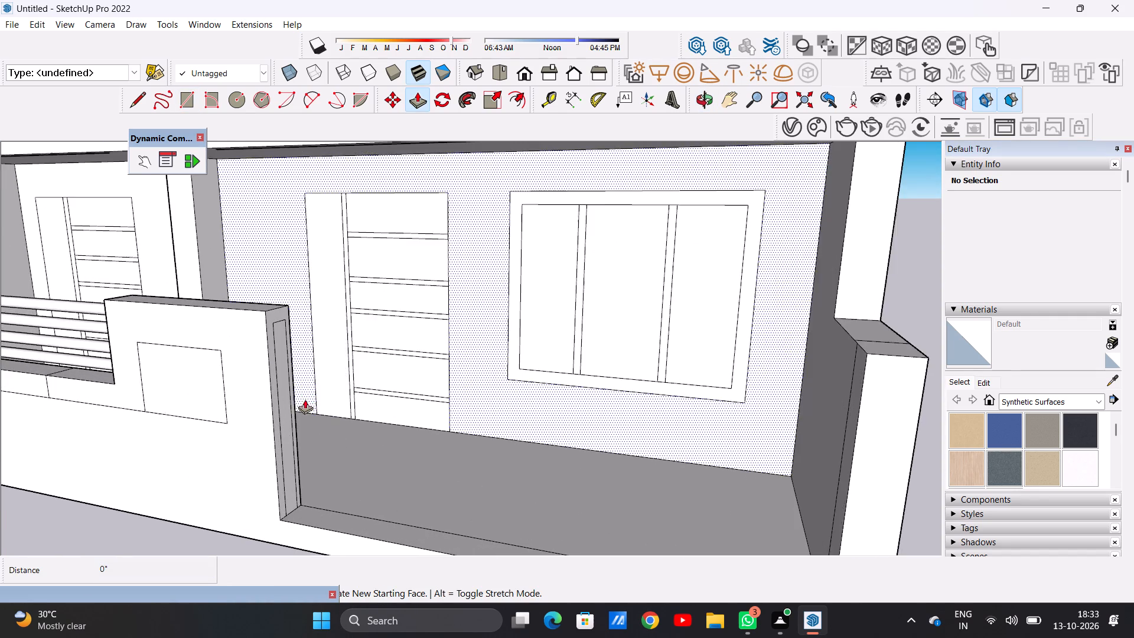
pyautogui.scroll(8, 299, 403)
pyautogui.click(273, 435)
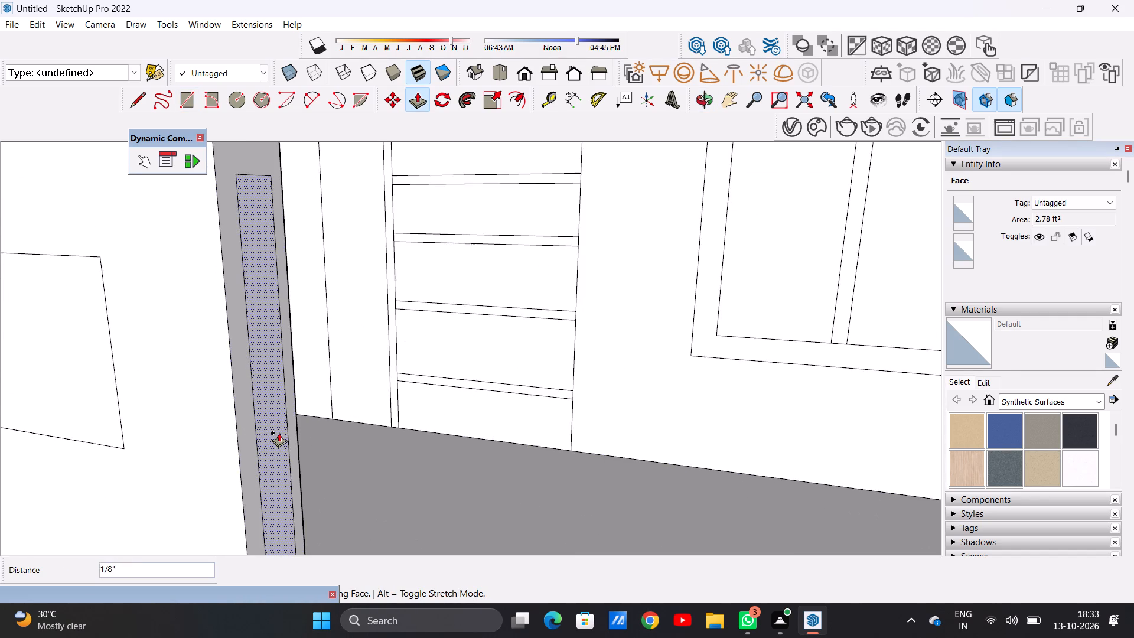
pyautogui.scroll(-15, 467, 460)
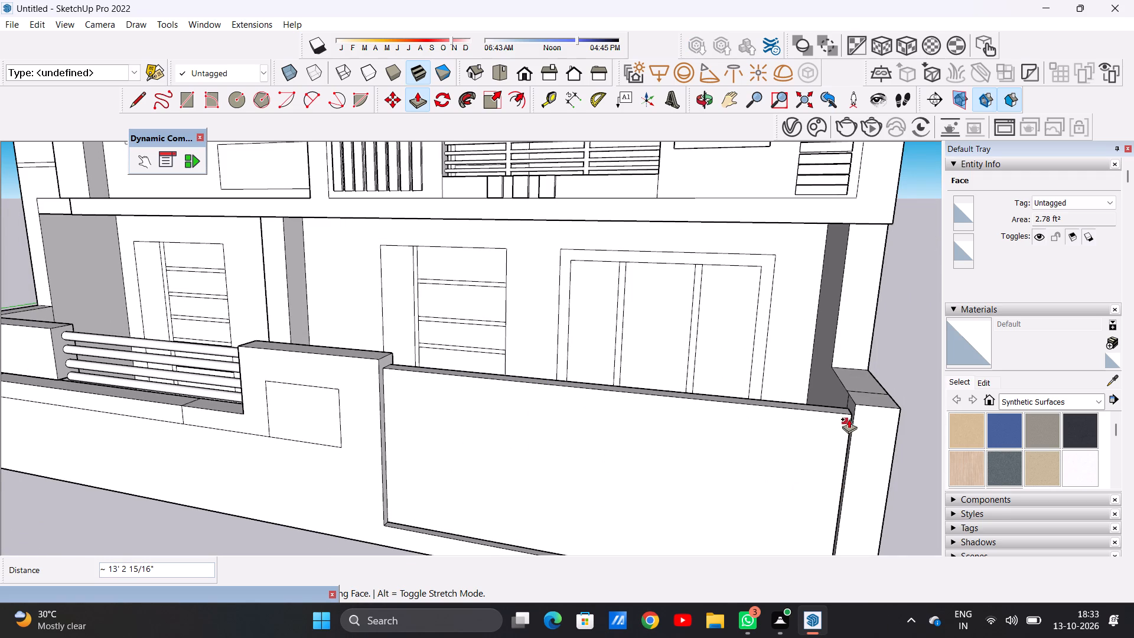
pyautogui.scroll(2, 848, 414)
pyautogui.scroll(-1, 848, 414)
pyautogui.scroll(5, 848, 414)
pyautogui.click(859, 401)
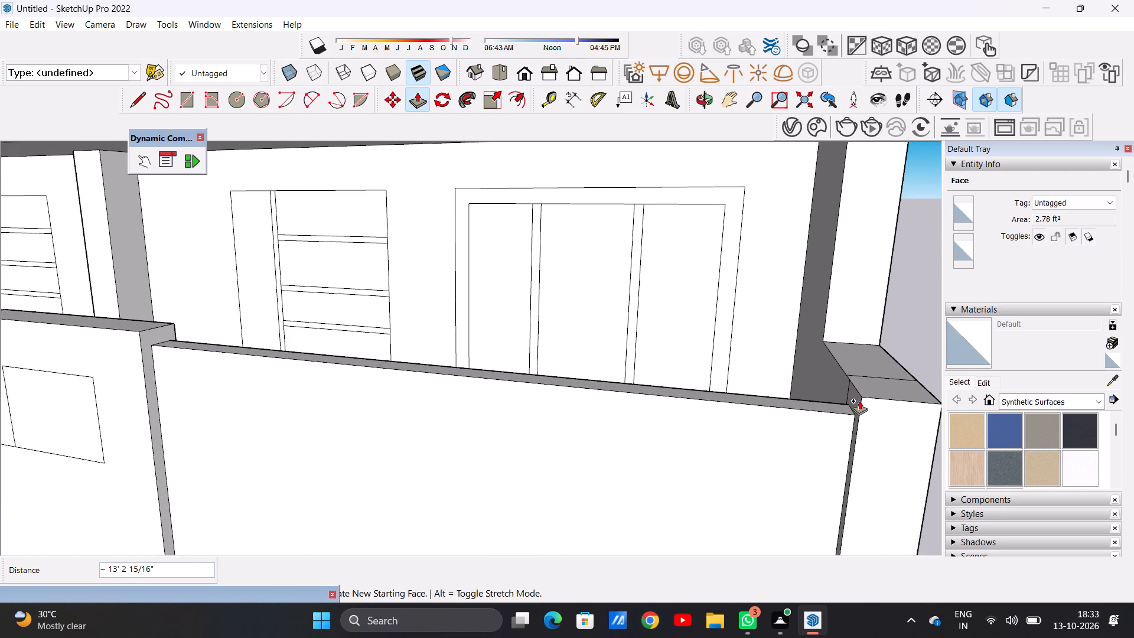
pyautogui.press('space')
# Draw three closely spaced vertical lines, each 5' 4 5/8" tall, down the gate panel's front face near its middle.
pyautogui.scroll(-13, 706, 431)
pyautogui.moveTo(416, 441); pyautogui.dragTo(524, 431, button='middle')
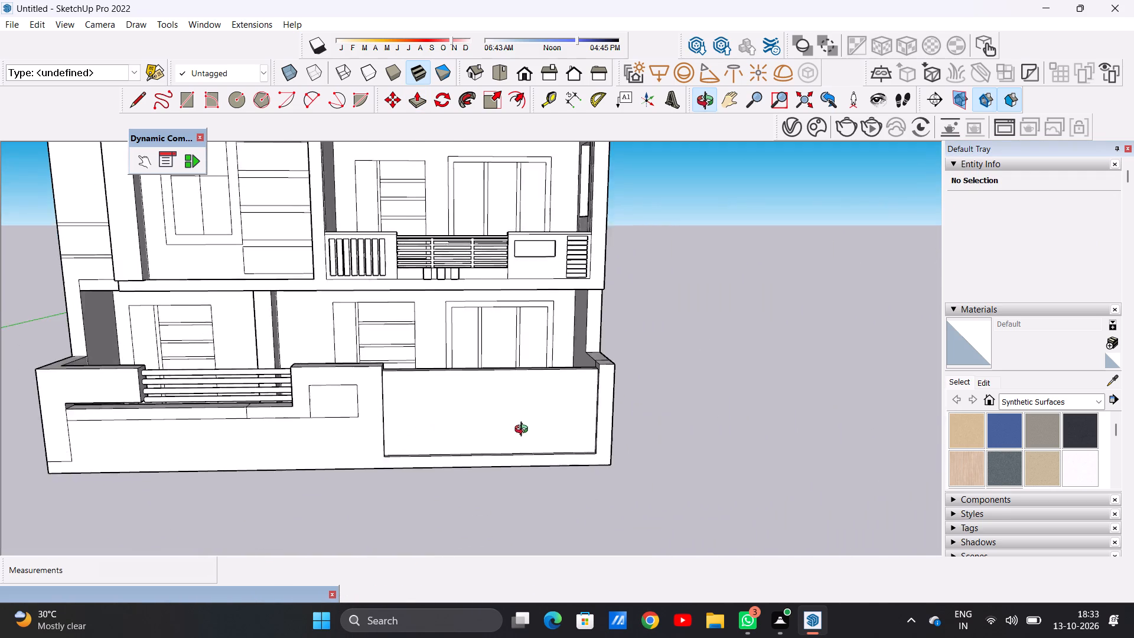
pyautogui.moveTo(524, 431); pyautogui.dragTo(488, 432, button='middle')
pyautogui.scroll(2, 485, 440)
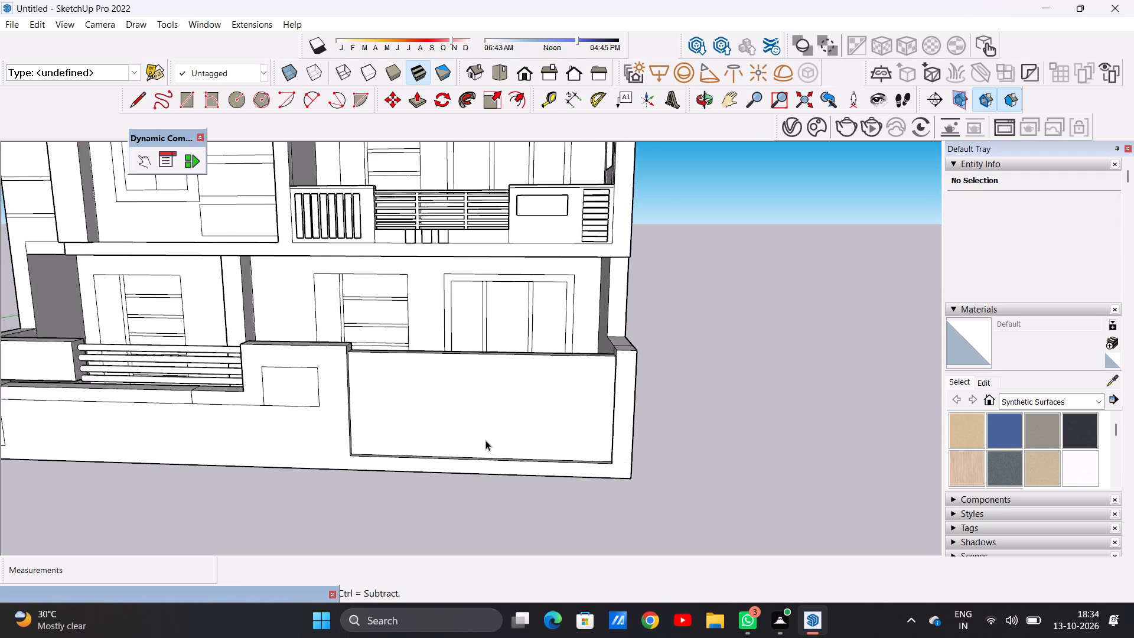
pyautogui.scroll(2, 485, 440)
pyautogui.press('l')
pyautogui.moveTo(485, 434); pyautogui.dragTo(509, 504, button='middle')
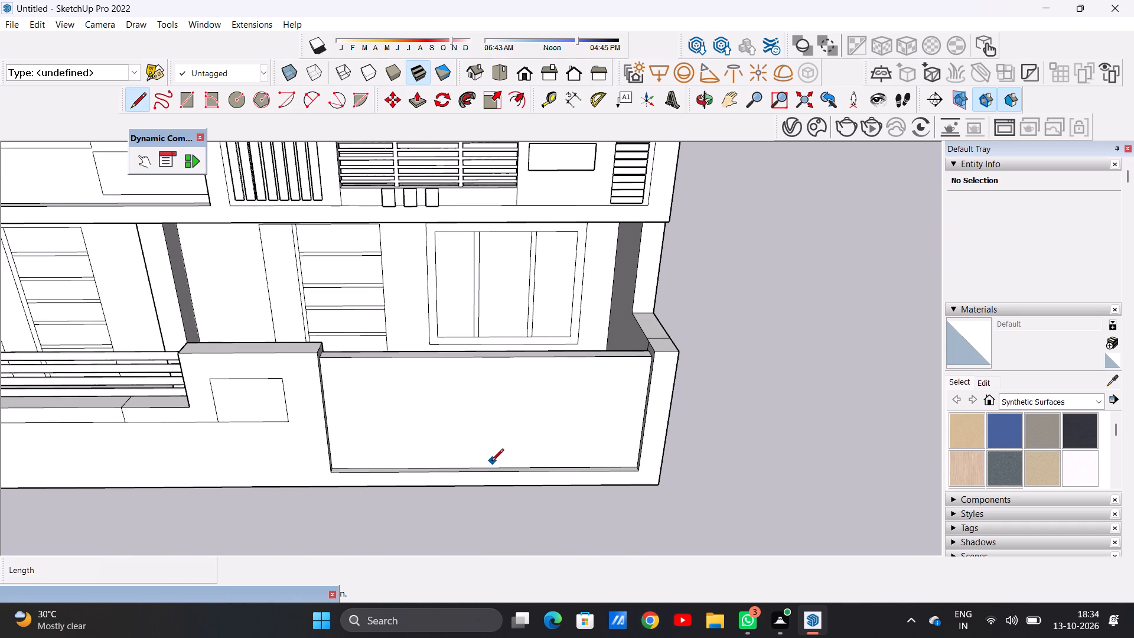
pyautogui.scroll(2, 485, 468)
pyautogui.scroll(-1, 485, 468)
pyautogui.scroll(7, 485, 468)
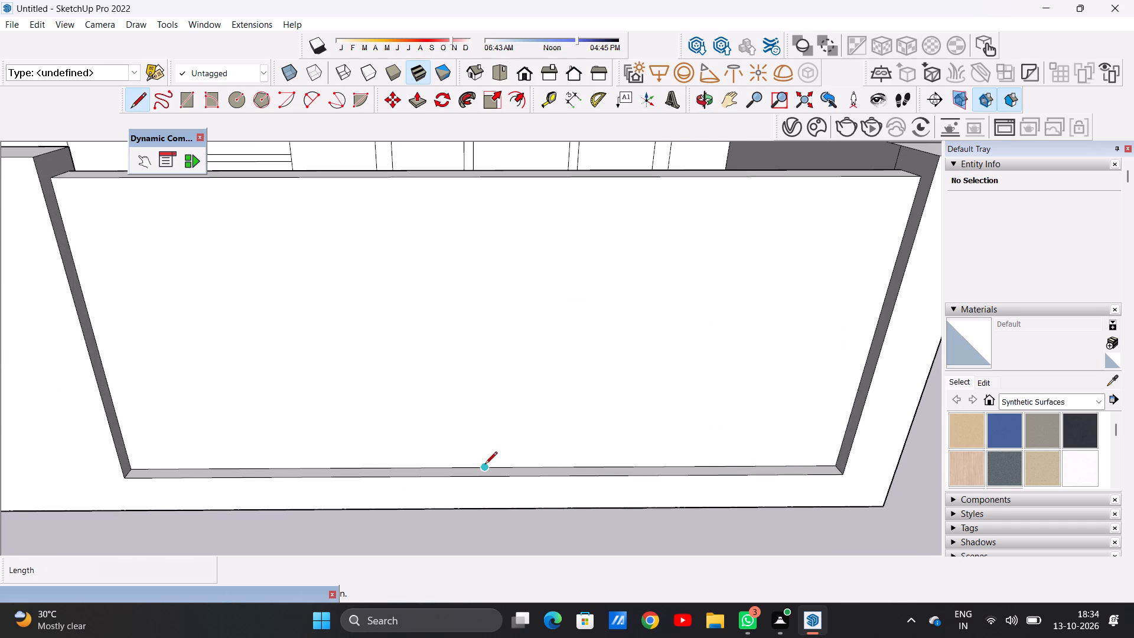
pyautogui.click(455, 466)
pyautogui.scroll(-6, 459, 343)
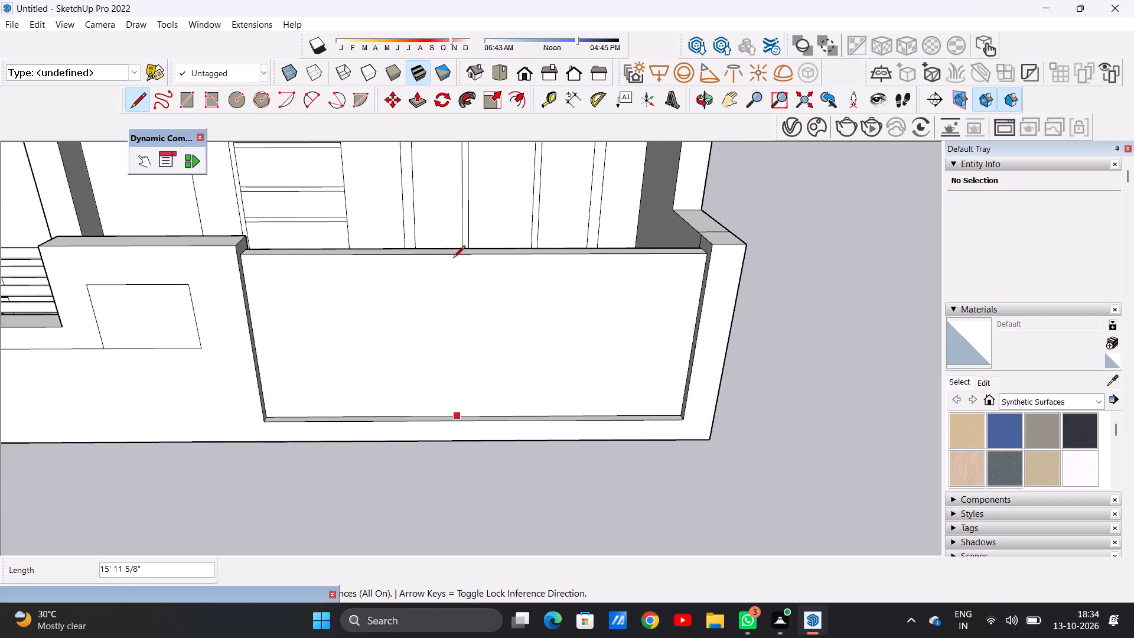
pyautogui.click(455, 253)
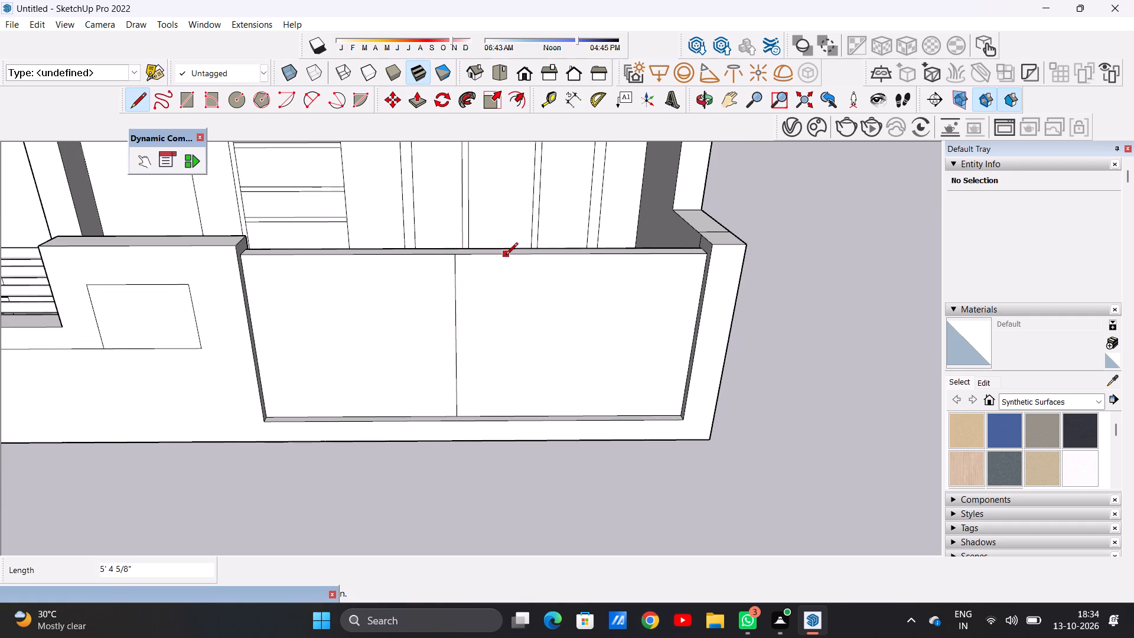
pyautogui.click(506, 256)
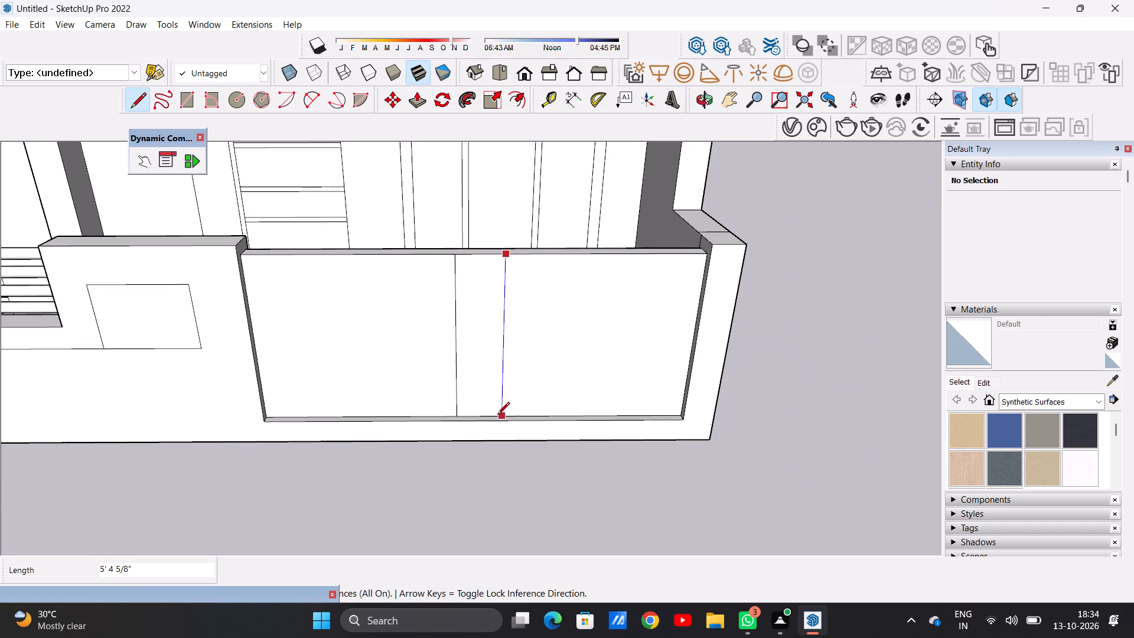
pyautogui.click(497, 415)
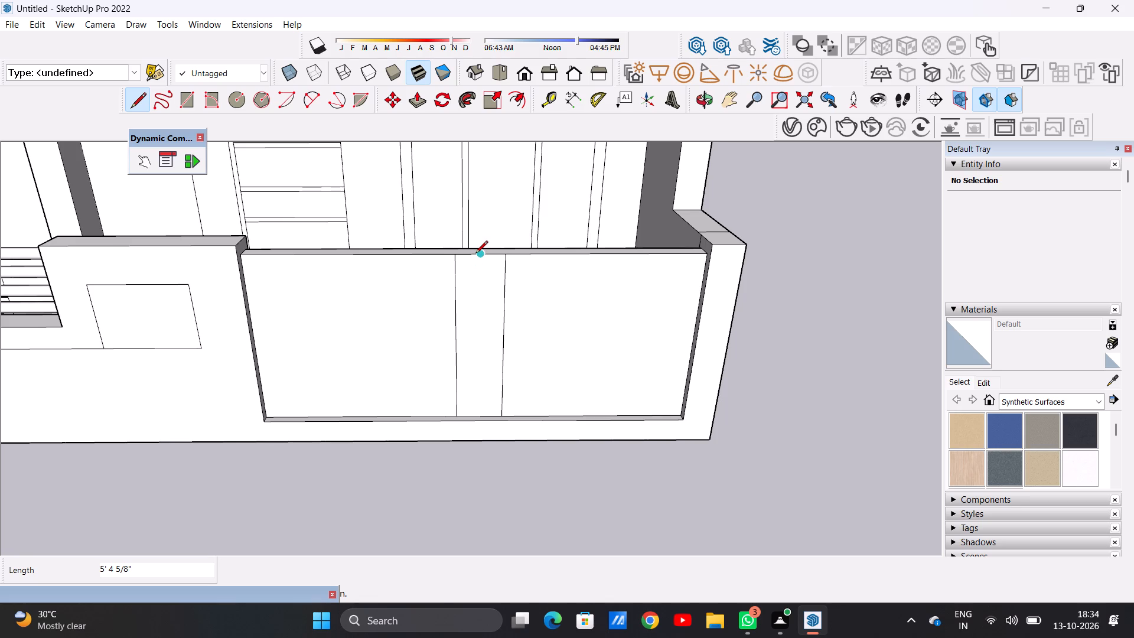
pyautogui.click(475, 254)
pyautogui.click(477, 411)
pyautogui.press('space')
pyautogui.scroll(-6, 485, 350)
pyautogui.moveTo(479, 411); pyautogui.dragTo(481, 223, button='middle')
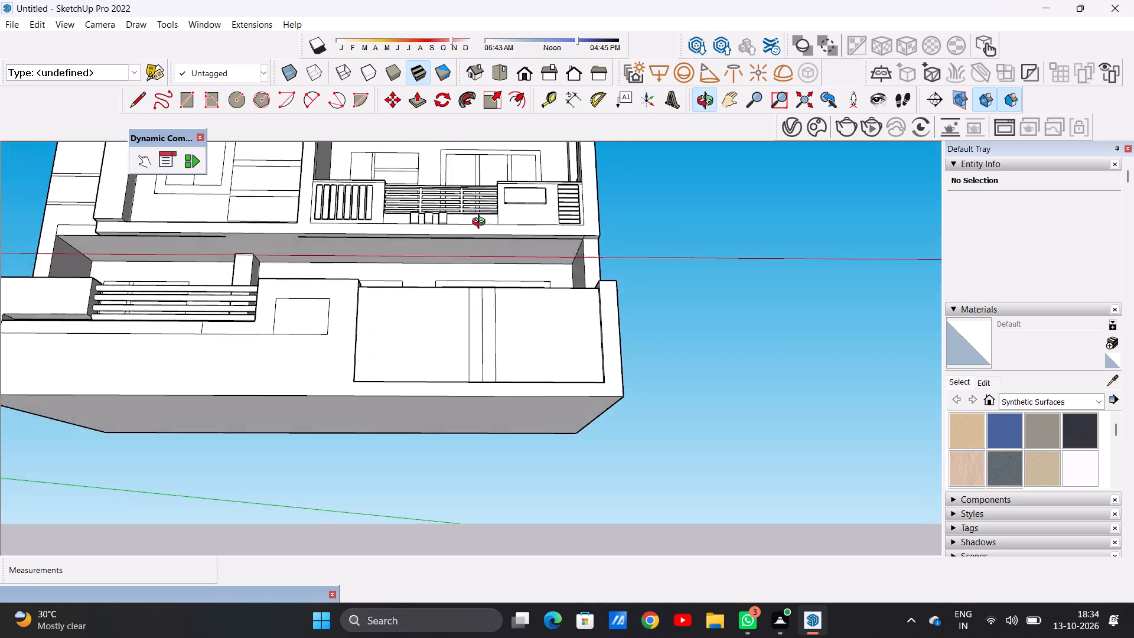
# Draw a narrow vertical handle rectangle about 1' 7 1/16" by 1 13/16" between the first two vertical lines on the gate panel.
pyautogui.moveTo(481, 223); pyautogui.dragTo(457, 342, button='middle')
pyautogui.scroll(1, 465, 334)
pyautogui.scroll(-1, 465, 334)
pyautogui.scroll(1, 465, 334)
pyautogui.scroll(-1, 465, 334)
pyautogui.scroll(8, 465, 334)
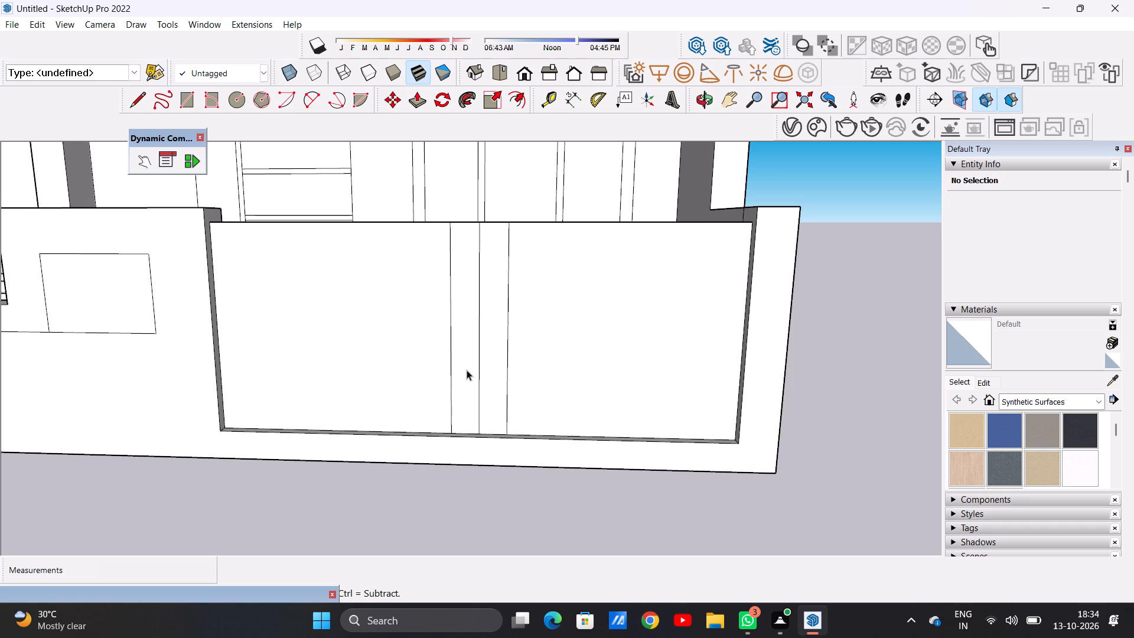
pyautogui.press('r')
pyautogui.scroll(5, 474, 296)
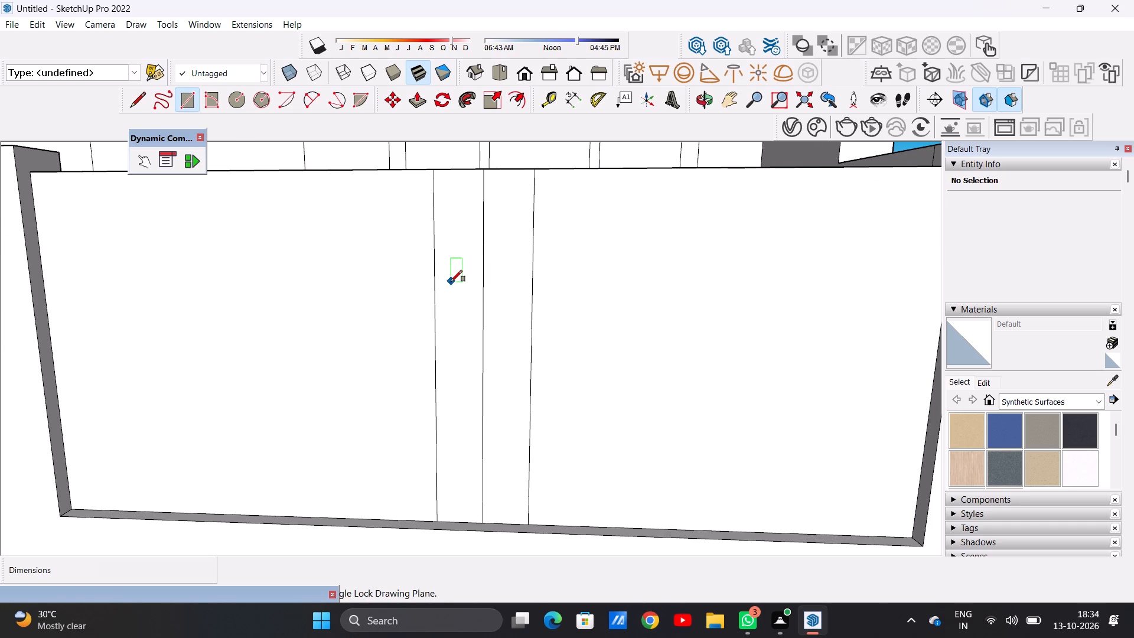
pyautogui.click(451, 282)
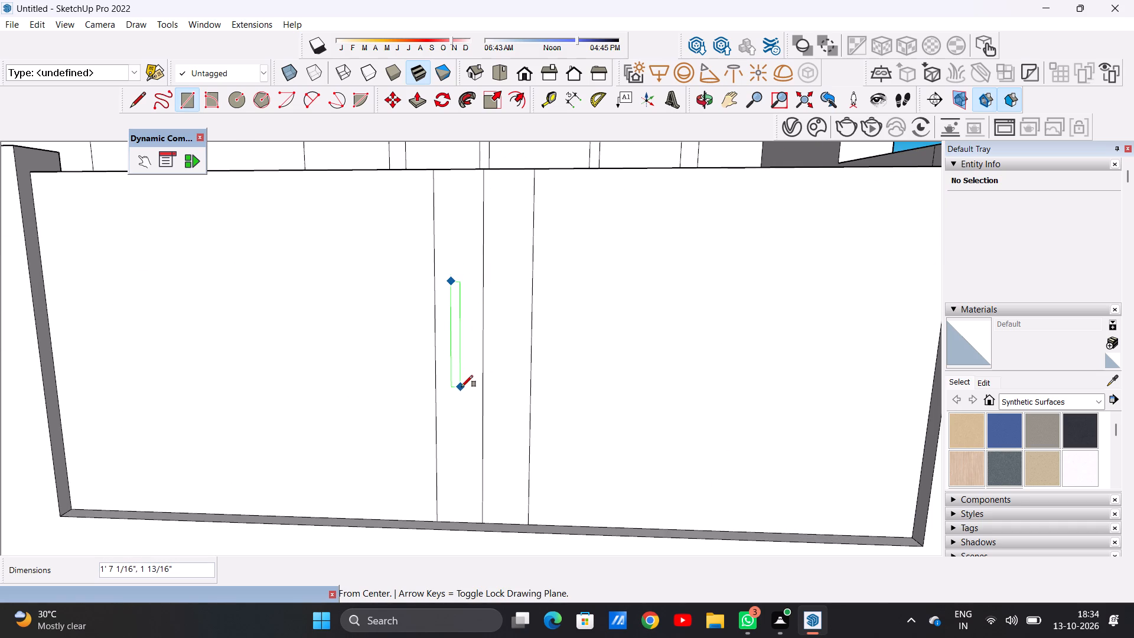
pyautogui.click(461, 387)
pyautogui.press('space')
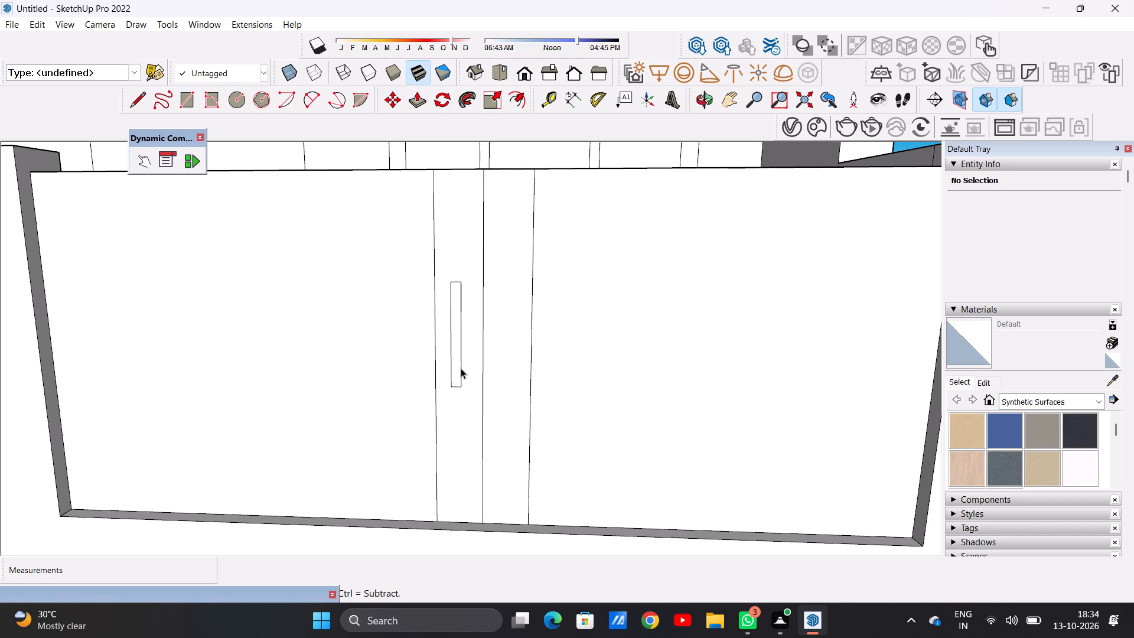
# Copy the handle rectangle about 10" across the gate's centre line into the adjacent strip, level with the original.
pyautogui.doubleClick(457, 373)
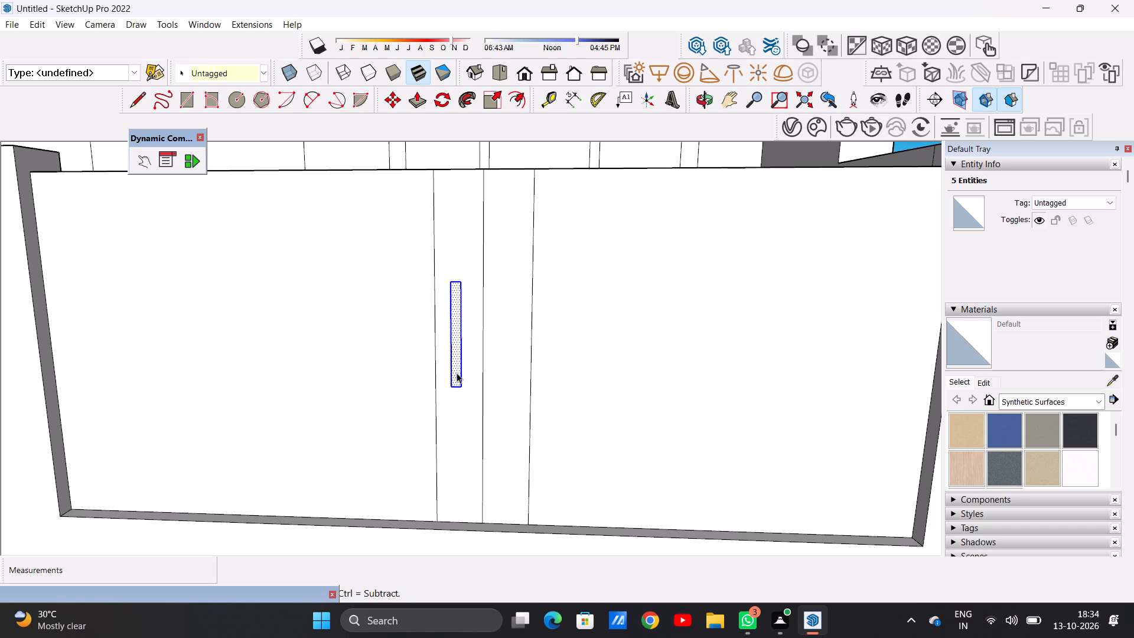
pyautogui.press('m')
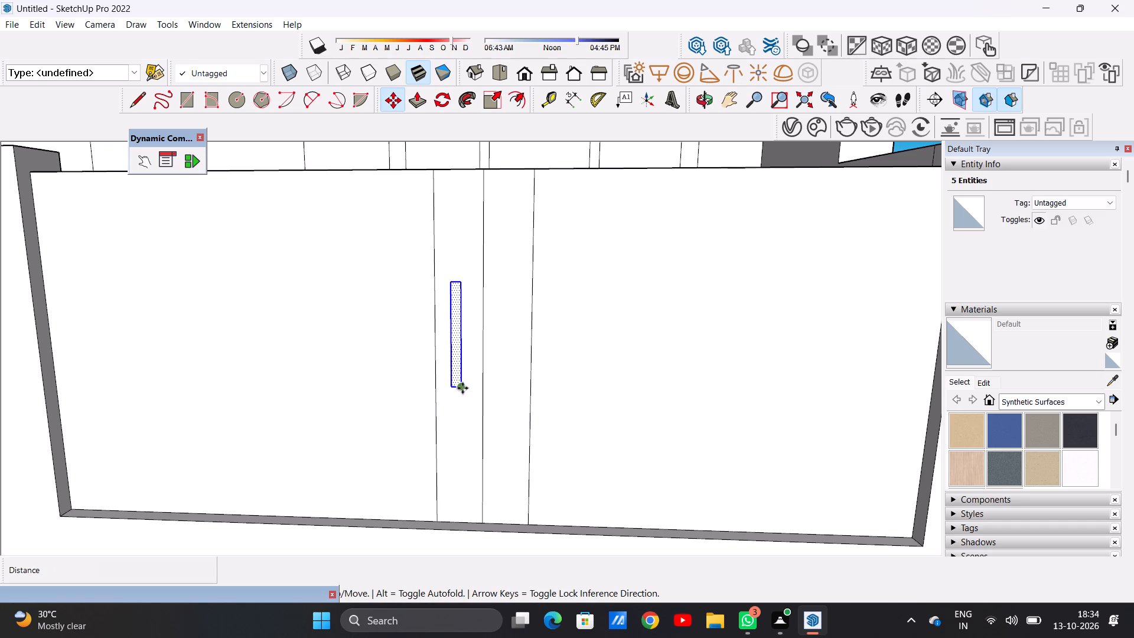
pyautogui.click(462, 388)
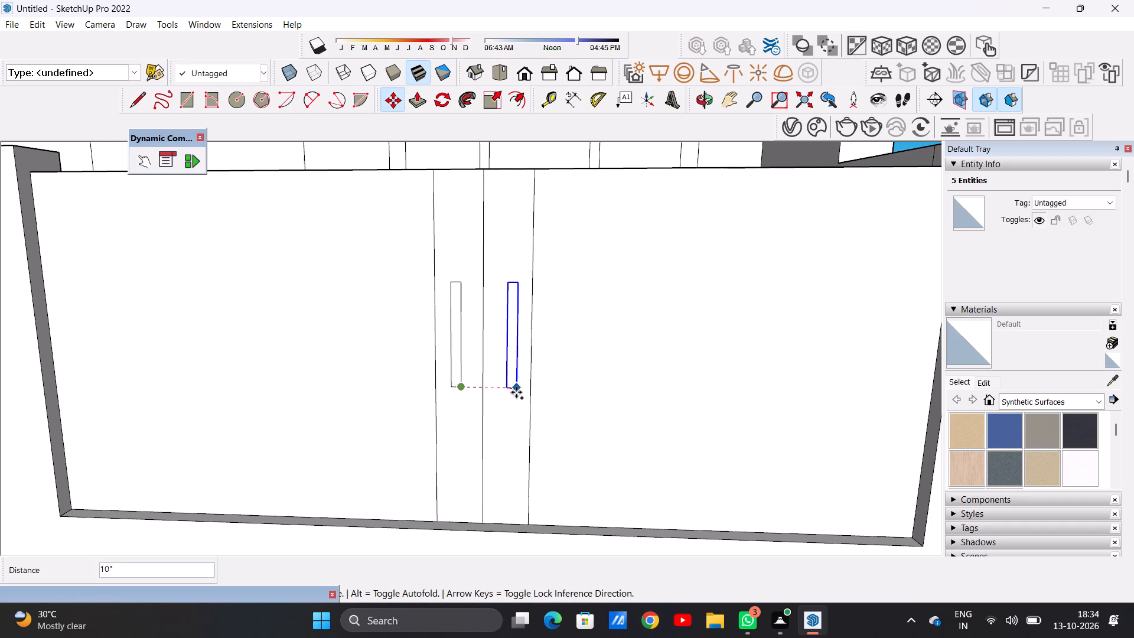
pyautogui.click(510, 392)
pyautogui.press('space')
pyautogui.scroll(-7, 517, 379)
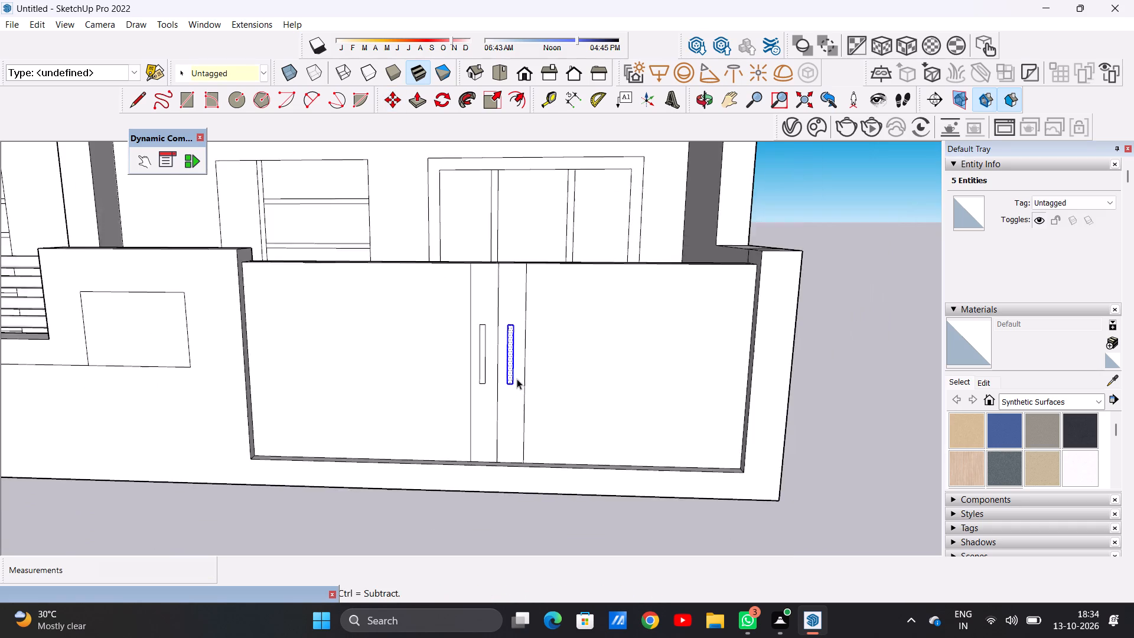
pyautogui.scroll(-7, 517, 379)
pyautogui.click(786, 321)
# Examine the whole front elevation from several distances and angles, including the gate, porch wall, balconies, pergola and capped taller block.
pyautogui.scroll(-7, 501, 380)
pyautogui.scroll(3, 507, 389)
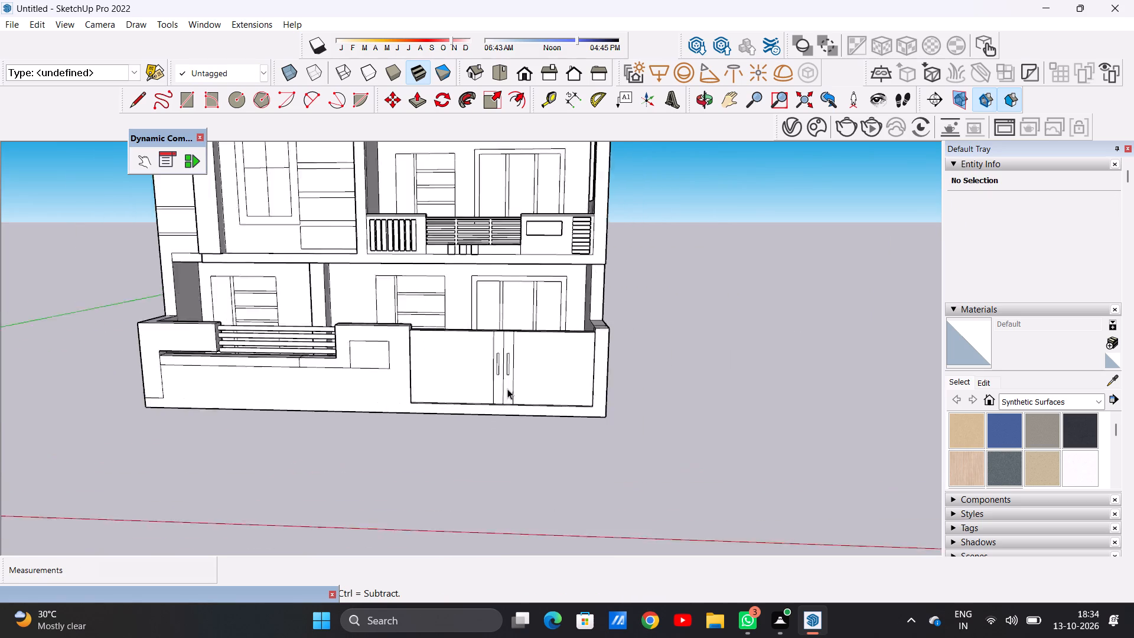
pyautogui.scroll(3, 507, 389)
pyautogui.scroll(-13, 507, 392)
pyautogui.scroll(3, 491, 348)
pyautogui.scroll(-1, 455, 266)
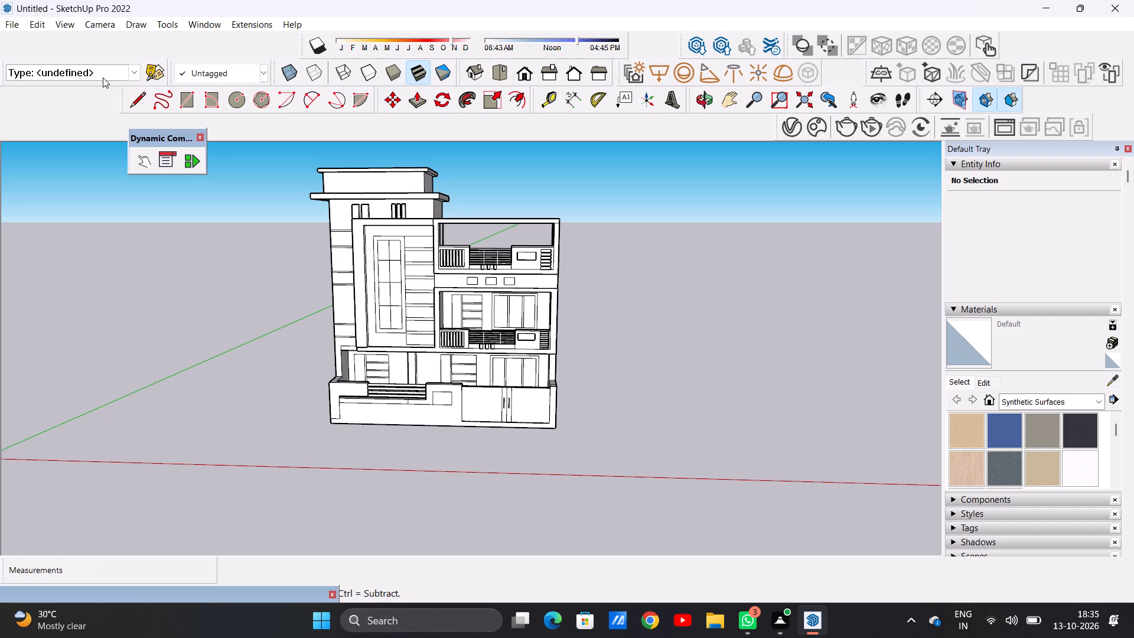
pyautogui.scroll(-17, 383, 403)
pyautogui.scroll(-5, 448, 402)
pyautogui.scroll(8, 411, 304)
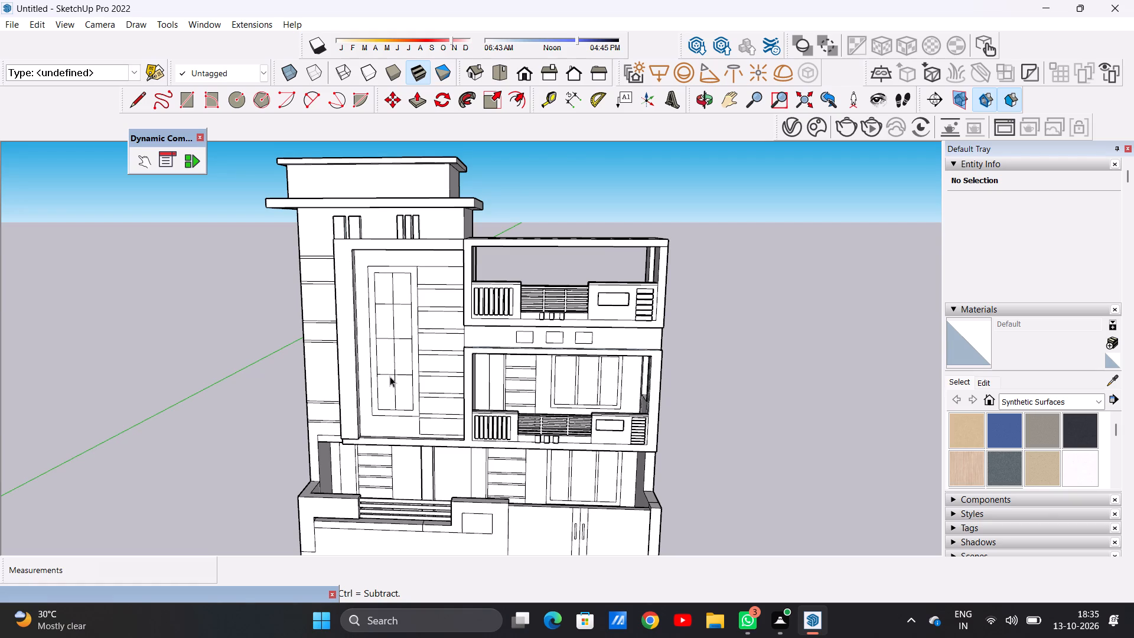
pyautogui.scroll(-9, 438, 394)
pyautogui.scroll(-20, 444, 395)
pyautogui.scroll(-1, 439, 406)
pyautogui.scroll(10, 439, 406)
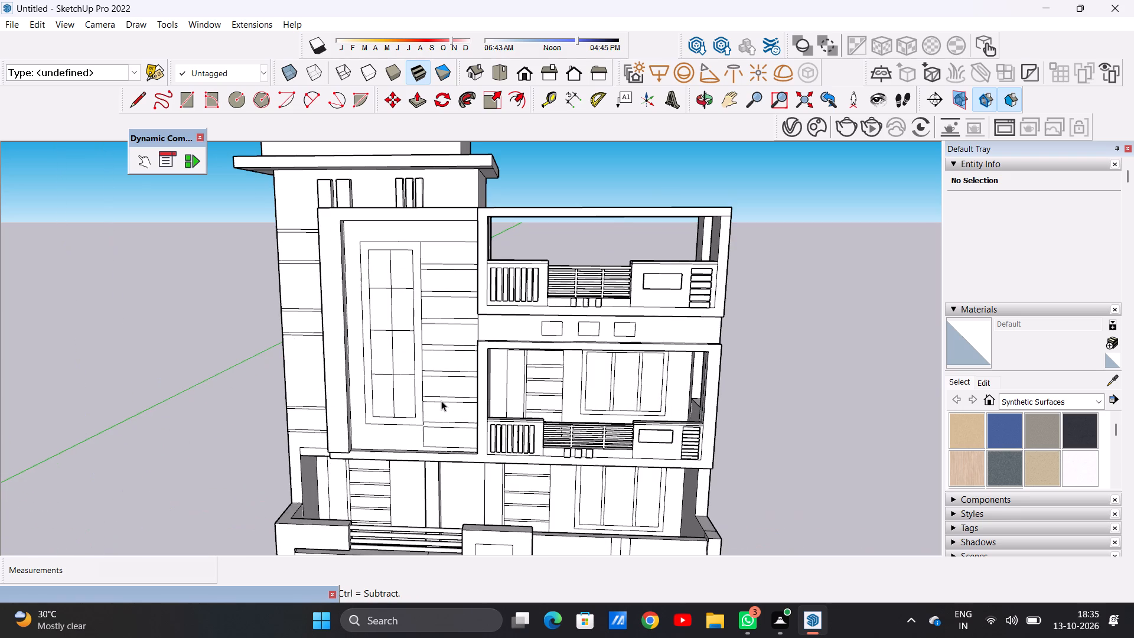
pyautogui.scroll(-10, 442, 395)
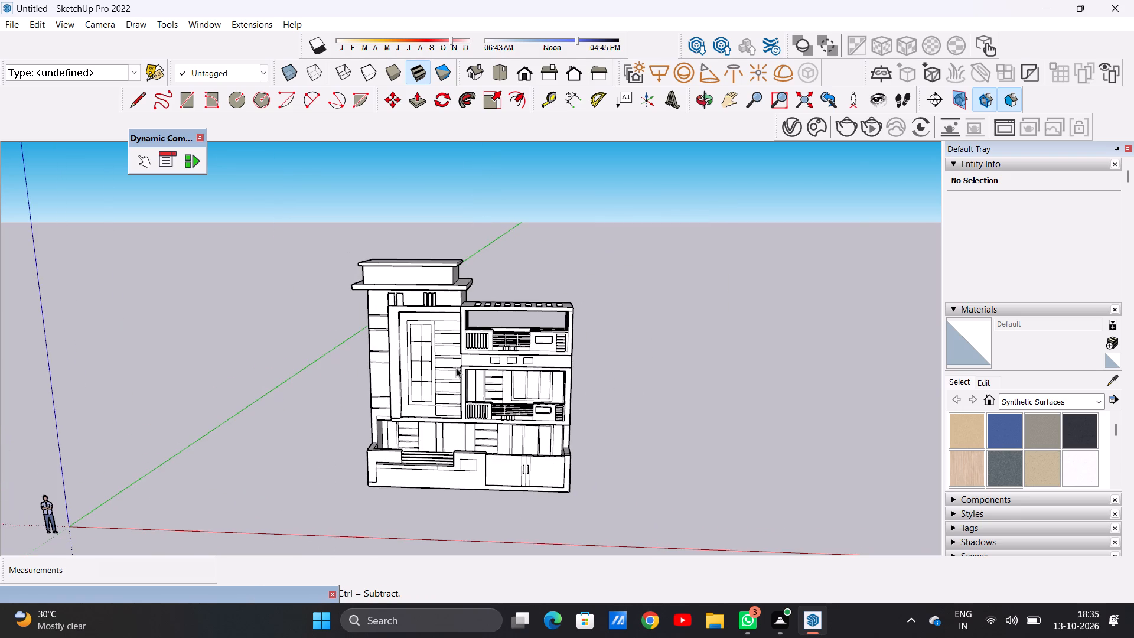
pyautogui.moveTo(530, 362); pyautogui.dragTo(554, 372, button='middle')
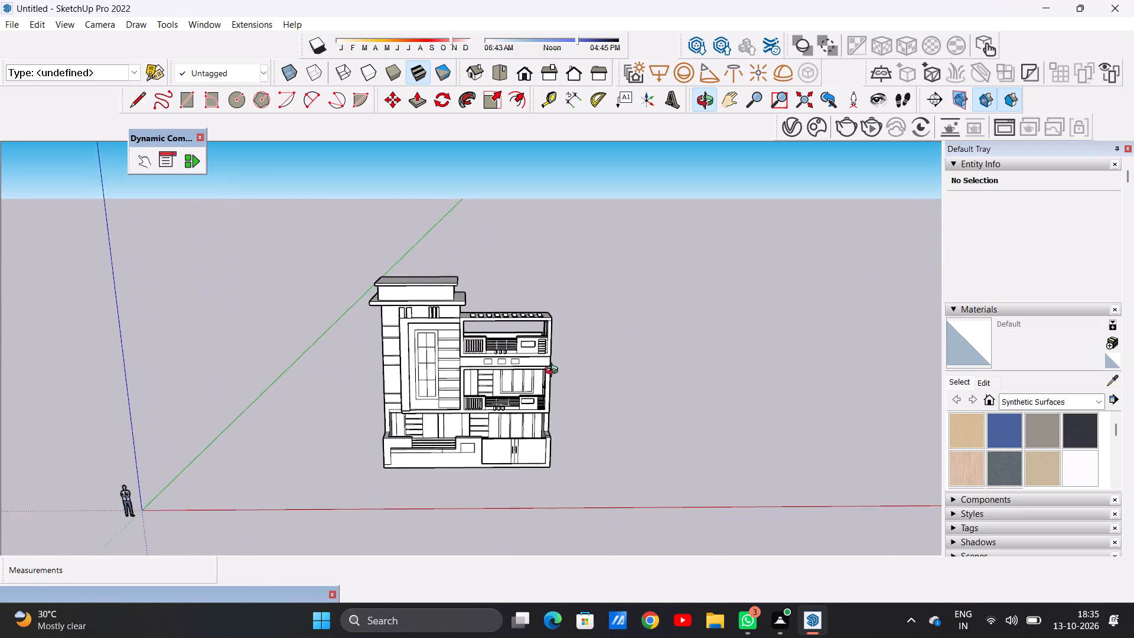
pyautogui.moveTo(554, 372); pyautogui.dragTo(551, 354, button='middle')
pyautogui.scroll(10, 498, 425)
pyautogui.scroll(4, 493, 478)
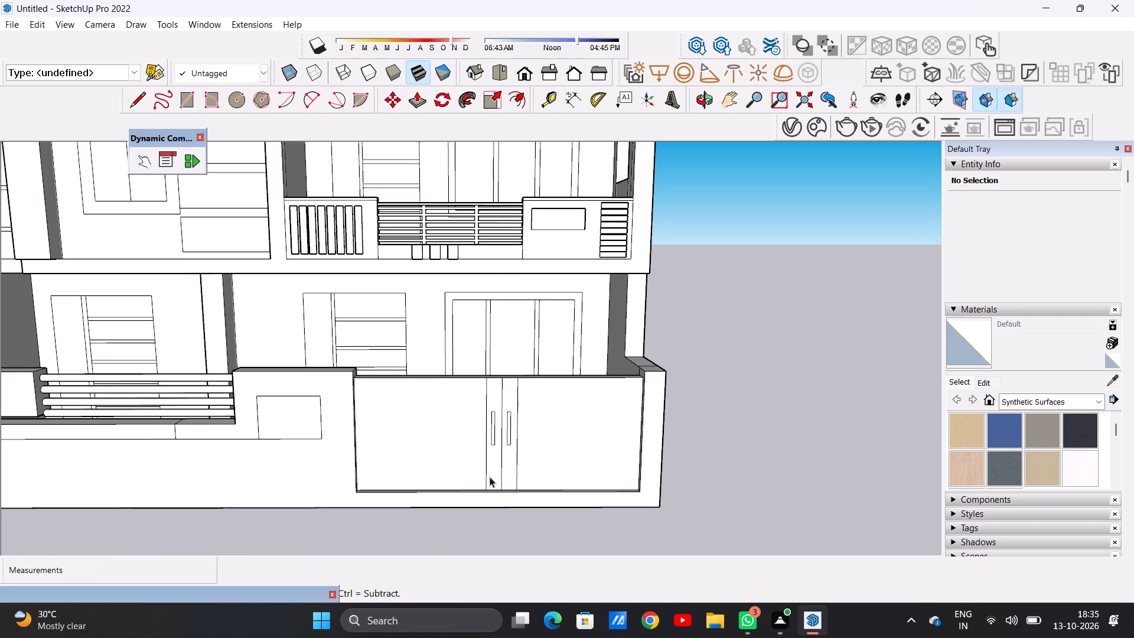
pyautogui.scroll(-12, 474, 457)
pyautogui.scroll(2, 387, 279)
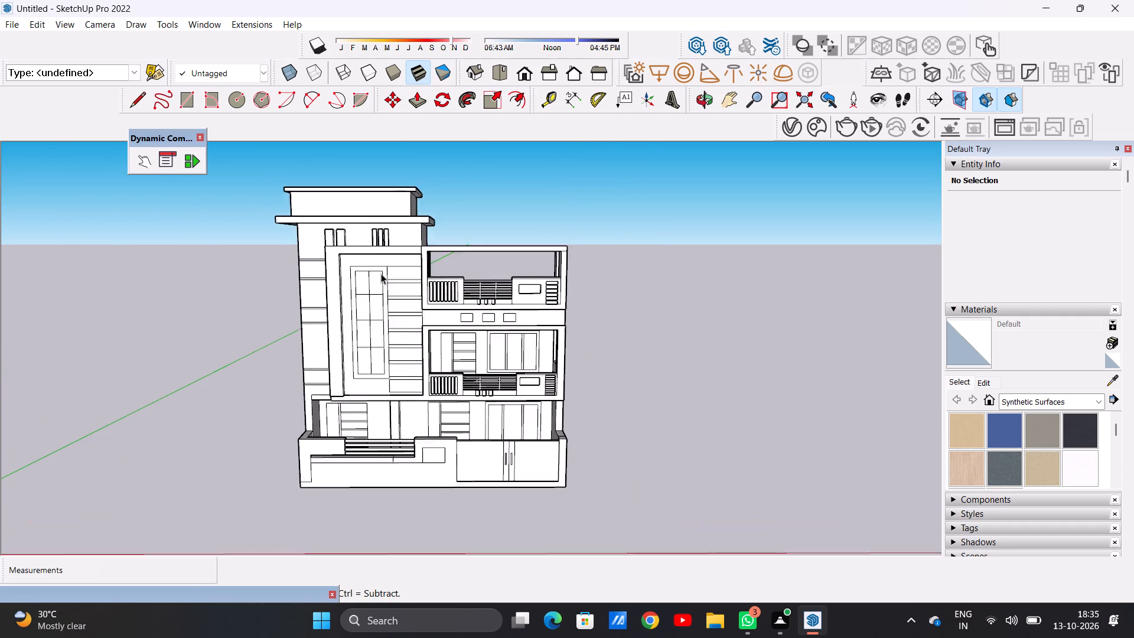
pyautogui.scroll(4, 381, 274)
pyautogui.moveTo(545, 312); pyautogui.dragTo(550, 281, button='middle')
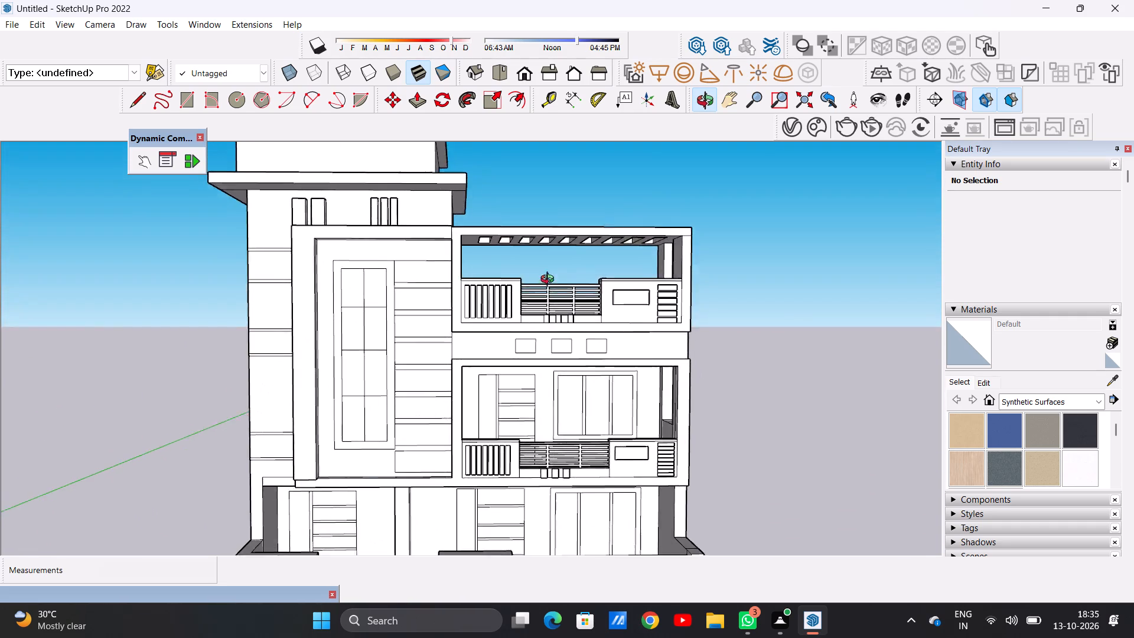
pyautogui.moveTo(550, 281); pyautogui.dragTo(536, 294, button='middle')
pyautogui.scroll(-5, 466, 309)
pyautogui.moveTo(346, 322); pyautogui.dragTo(360, 333, button='middle')
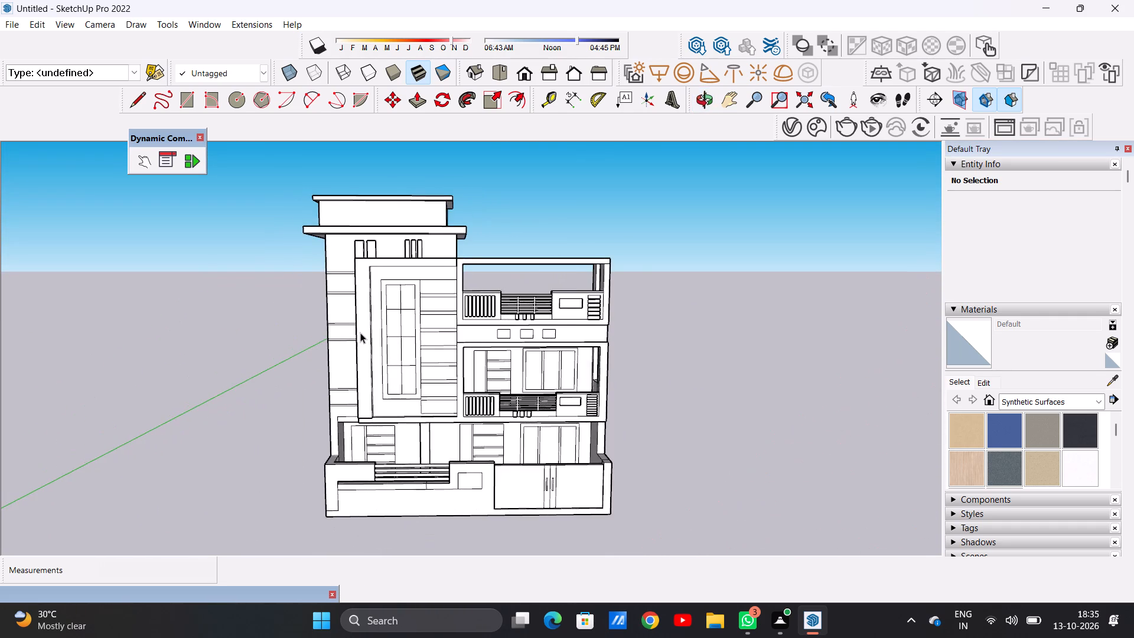
pyautogui.scroll(1, 360, 333)
pyautogui.scroll(-3, 381, 361)
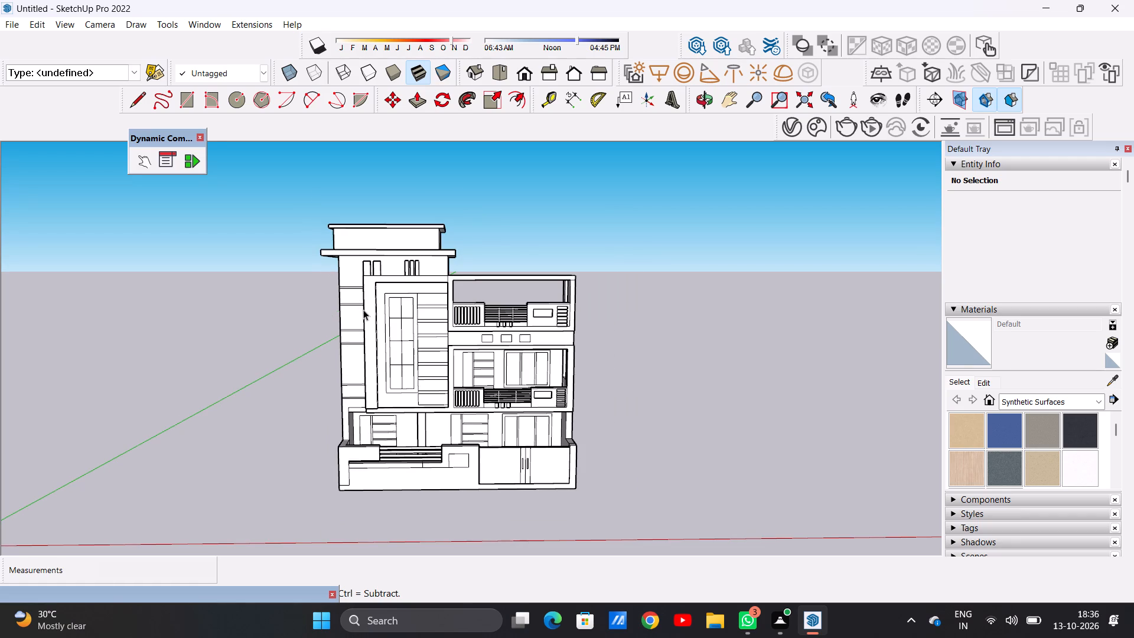
pyautogui.scroll(-4, 433, 357)
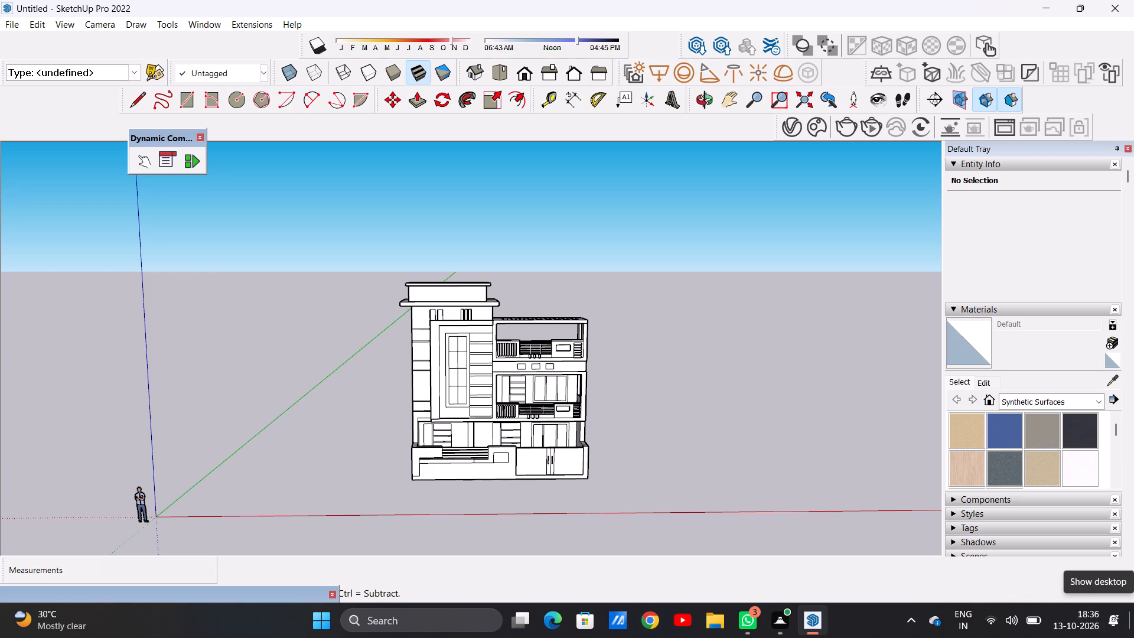
pyautogui.scroll(12, 544, 373)
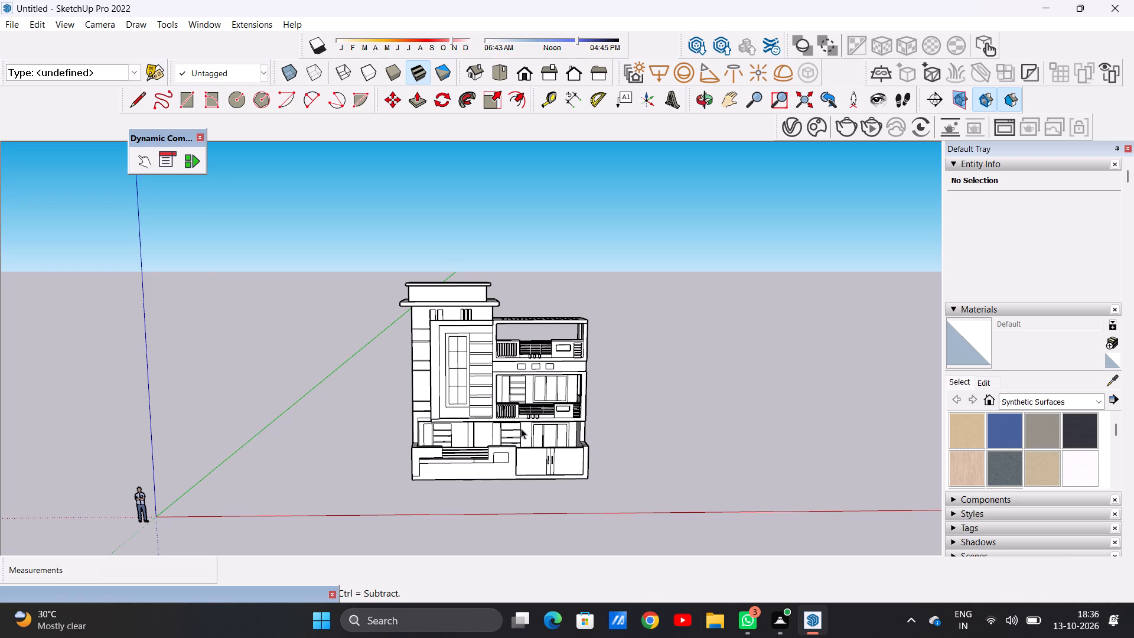
pyautogui.scroll(5, 521, 428)
pyautogui.scroll(-1, 499, 409)
pyautogui.scroll(1, 495, 404)
pyautogui.scroll(-1, 493, 402)
pyautogui.scroll(11, 492, 402)
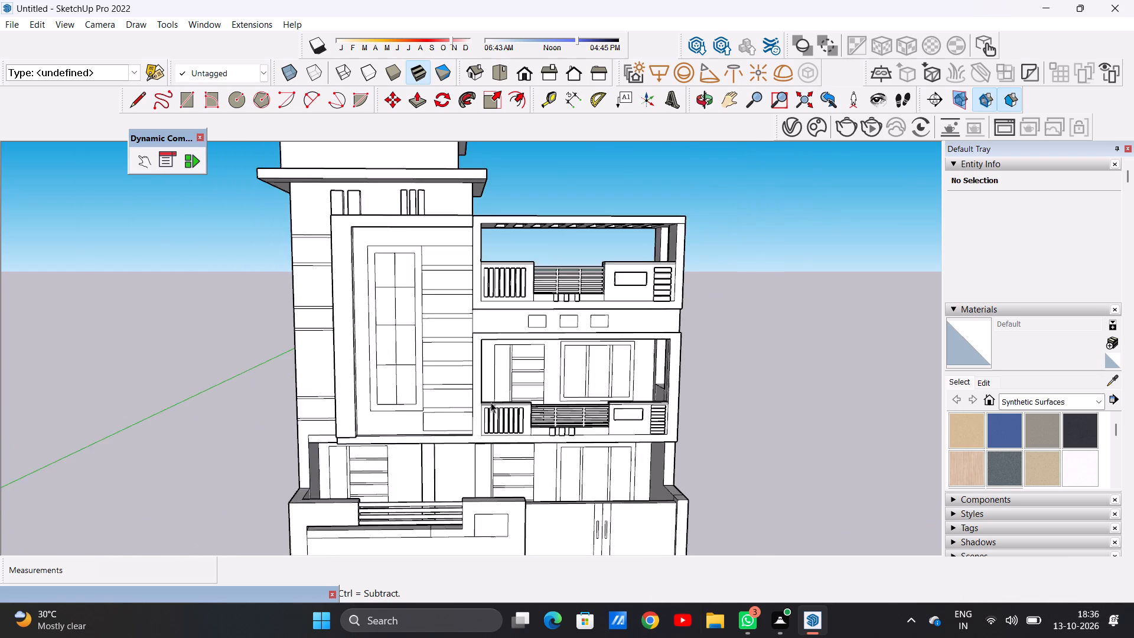
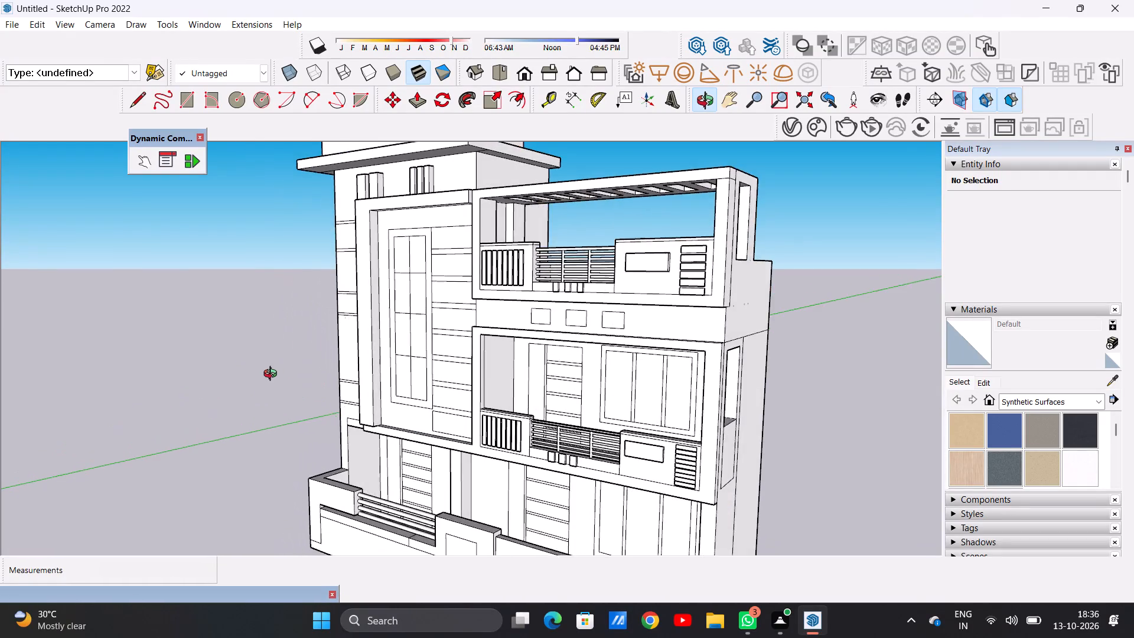
# Examine the building's front elevation, including the stair tower's upper wall and its tall window.
pyautogui.moveTo(273, 375); pyautogui.dragTo(422, 375, button='middle')
pyautogui.scroll(-3, 422, 375)
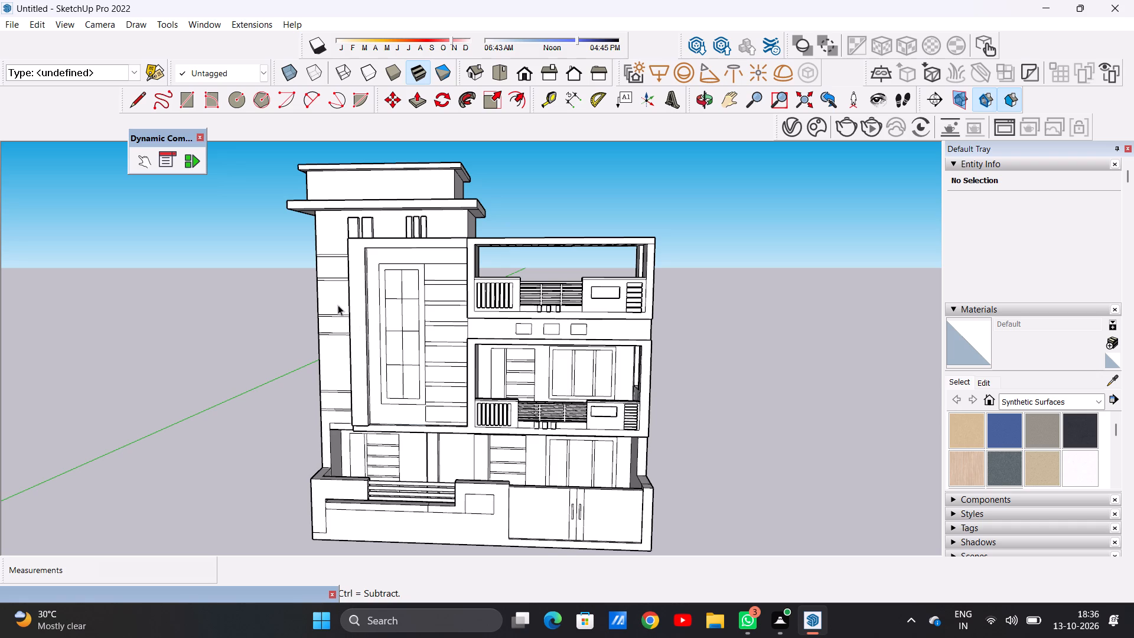
pyautogui.scroll(-9, 365, 324)
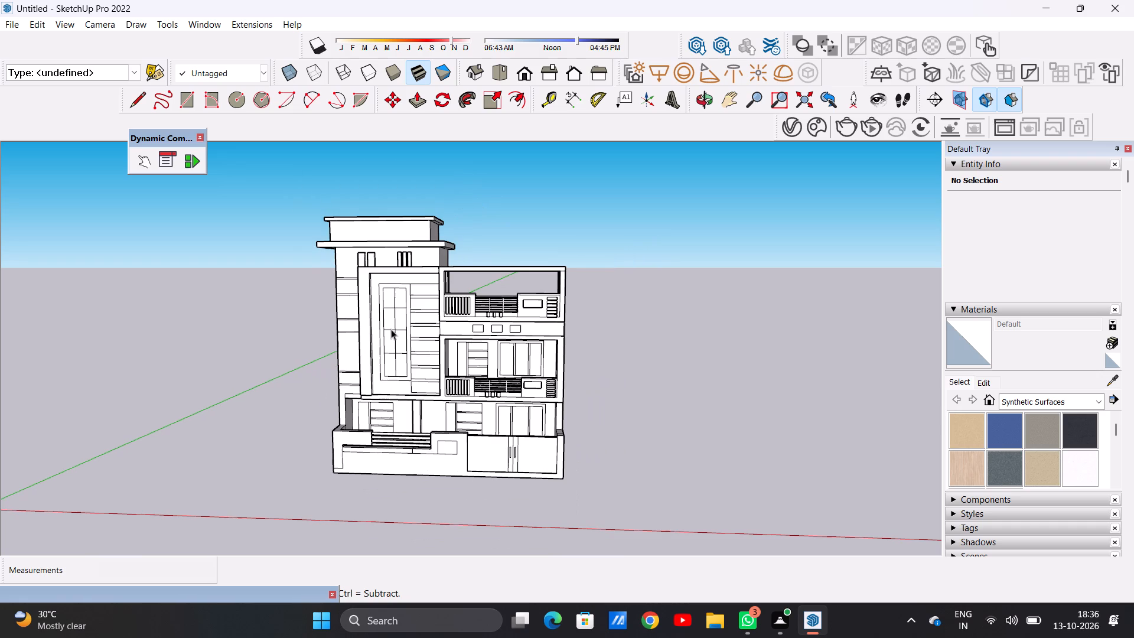
pyautogui.scroll(4, 368, 265)
pyautogui.scroll(-1, 368, 265)
pyautogui.scroll(1, 368, 265)
pyautogui.scroll(-1, 368, 265)
pyautogui.scroll(6, 368, 265)
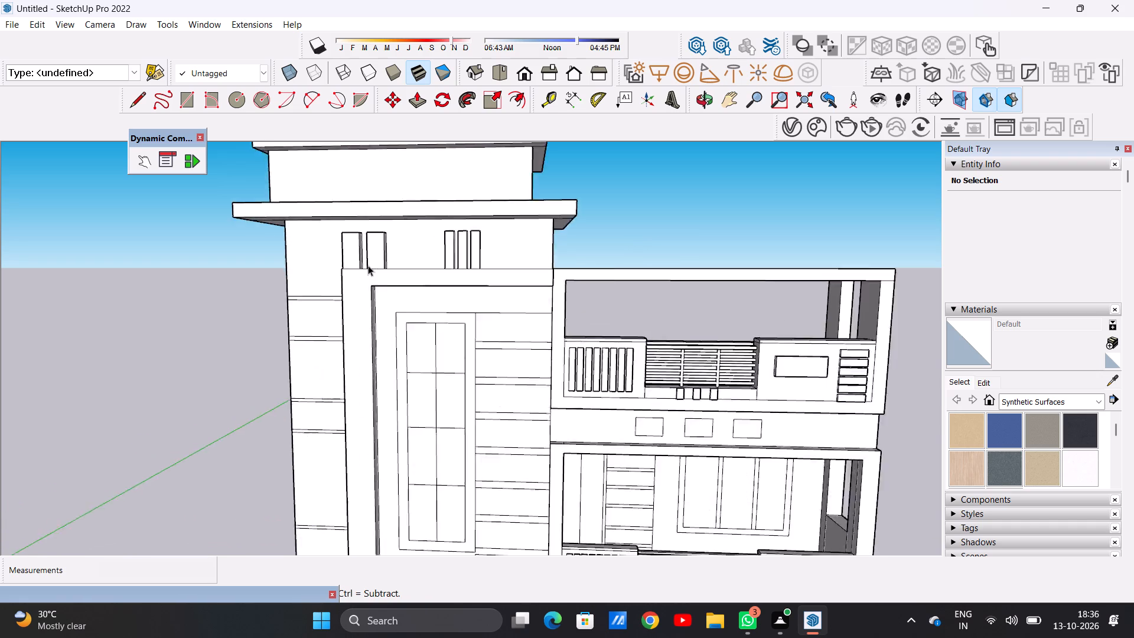
pyautogui.scroll(5, 368, 265)
pyautogui.scroll(-3, 368, 265)
pyautogui.moveTo(422, 265); pyautogui.dragTo(447, 265, button='middle')
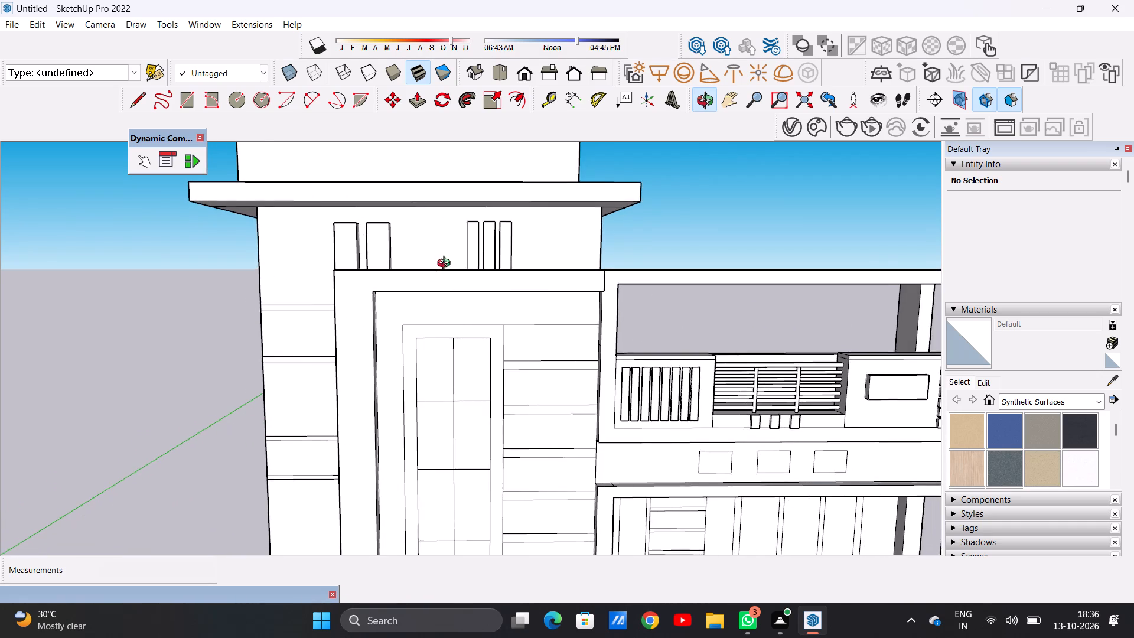
pyautogui.moveTo(447, 265); pyautogui.dragTo(448, 266, button='middle')
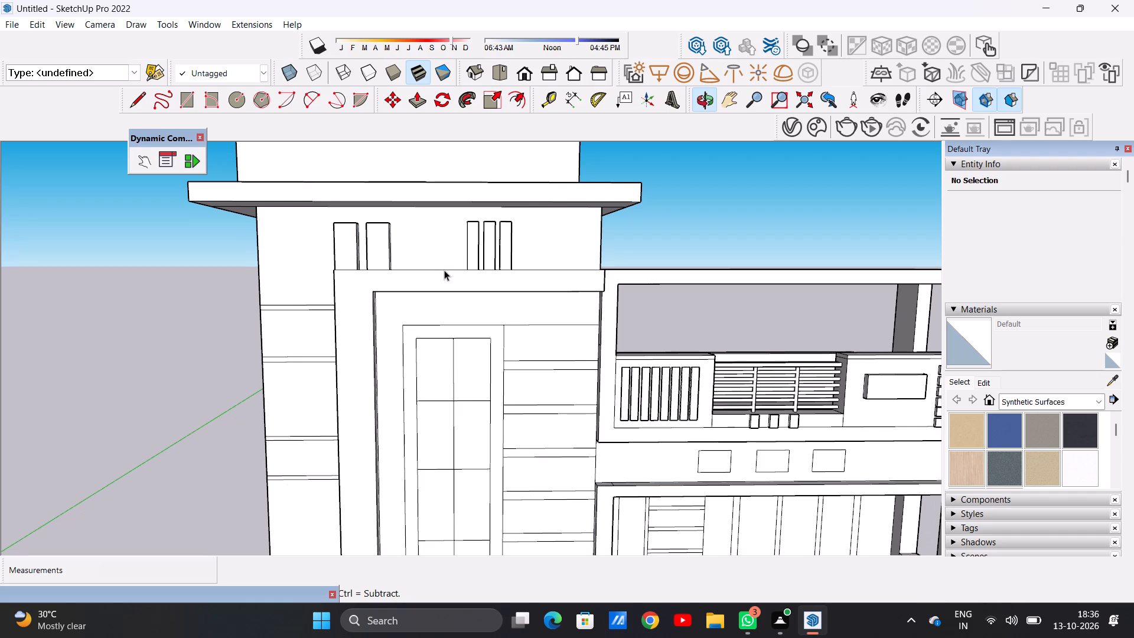
pyautogui.scroll(-11, 400, 293)
pyautogui.scroll(3, 377, 318)
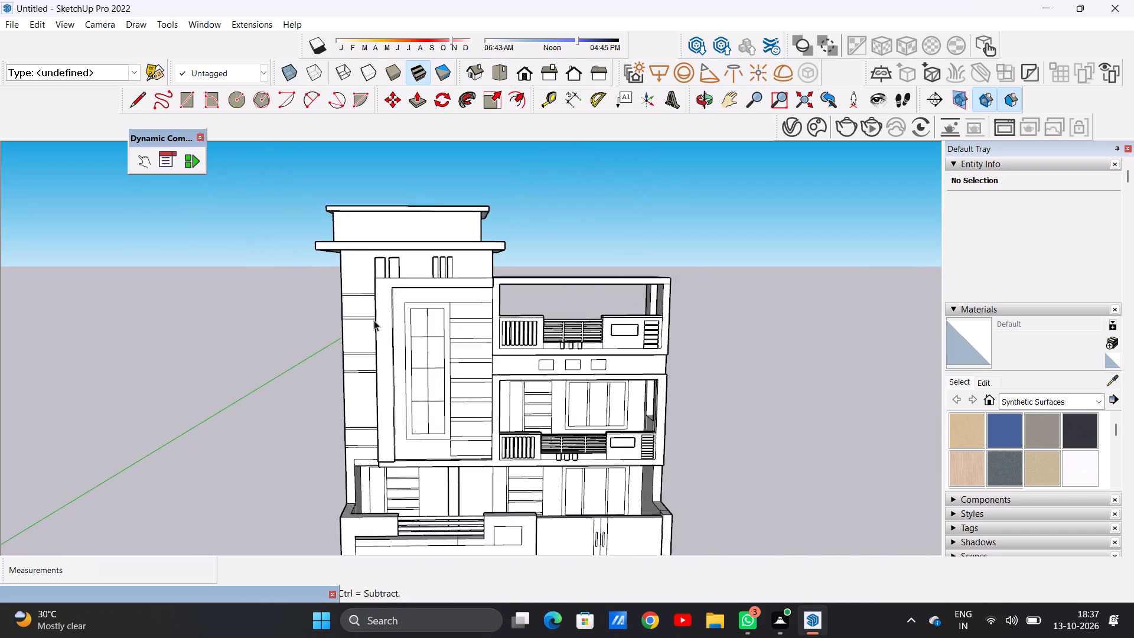
pyautogui.scroll(1, 374, 320)
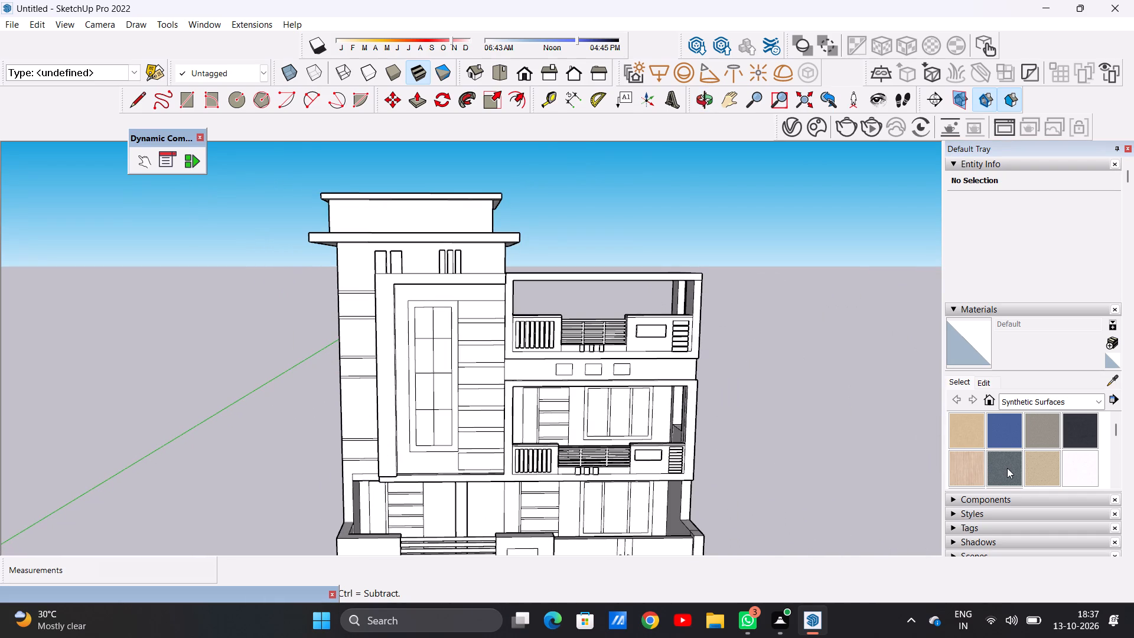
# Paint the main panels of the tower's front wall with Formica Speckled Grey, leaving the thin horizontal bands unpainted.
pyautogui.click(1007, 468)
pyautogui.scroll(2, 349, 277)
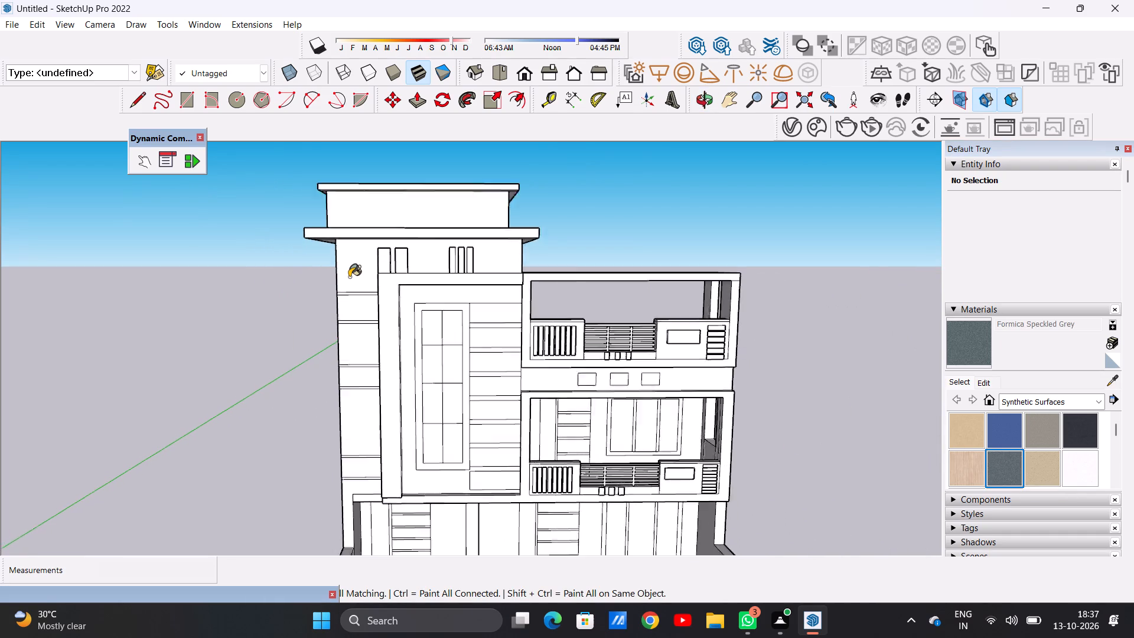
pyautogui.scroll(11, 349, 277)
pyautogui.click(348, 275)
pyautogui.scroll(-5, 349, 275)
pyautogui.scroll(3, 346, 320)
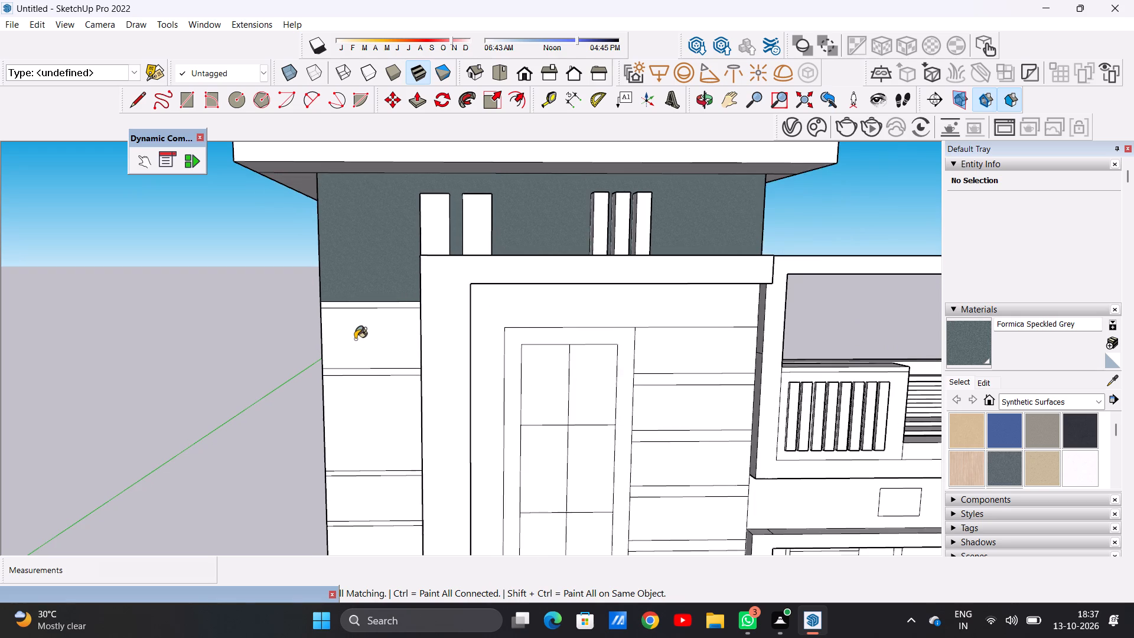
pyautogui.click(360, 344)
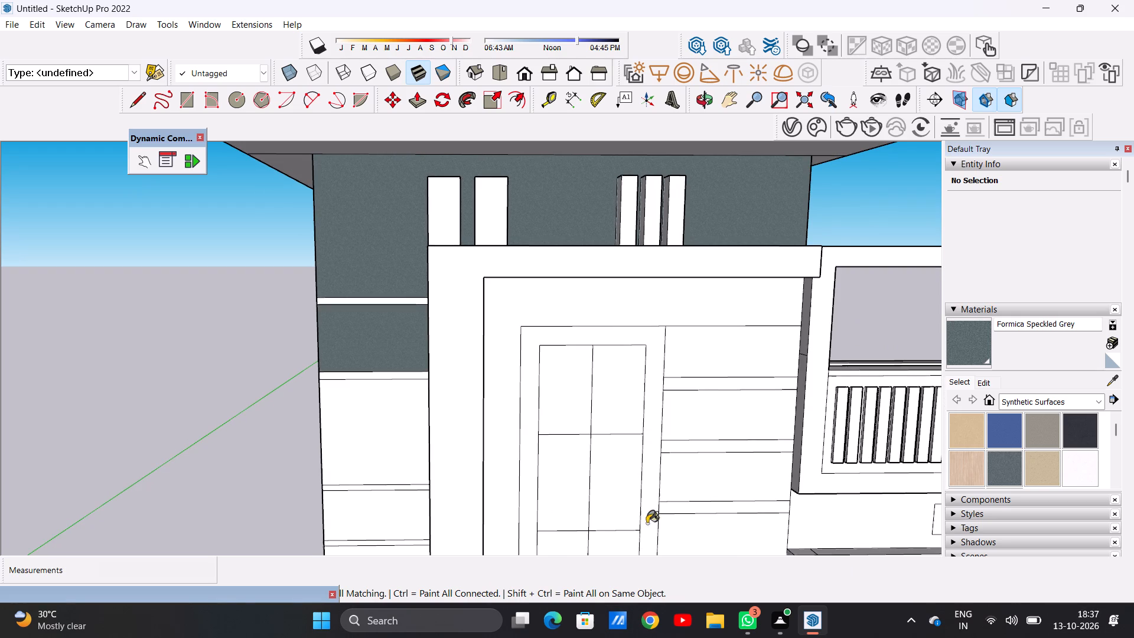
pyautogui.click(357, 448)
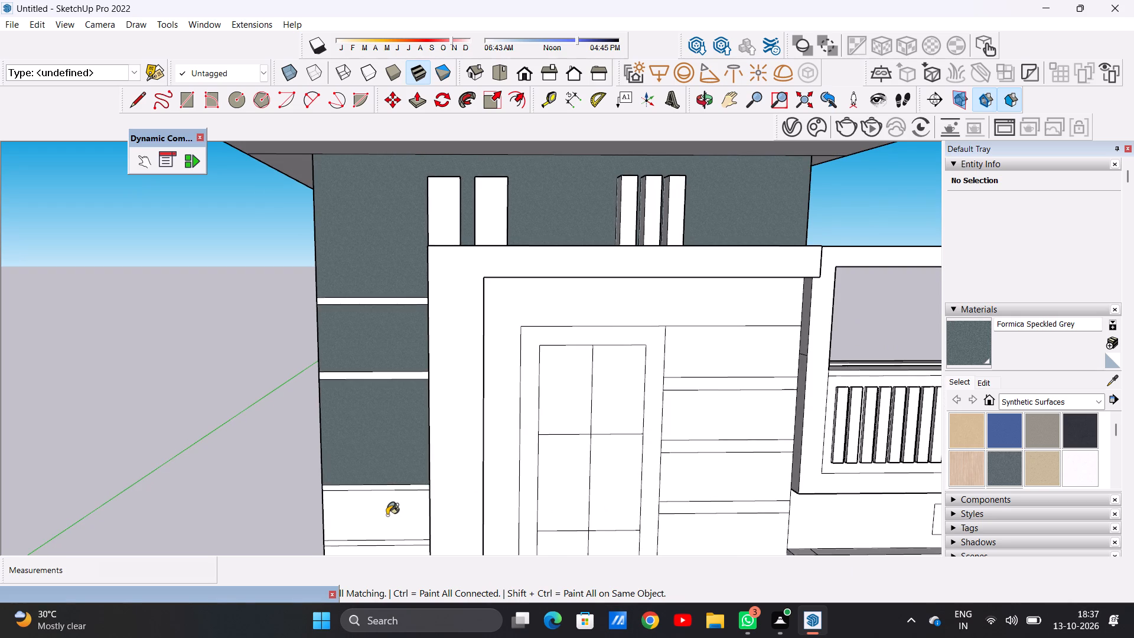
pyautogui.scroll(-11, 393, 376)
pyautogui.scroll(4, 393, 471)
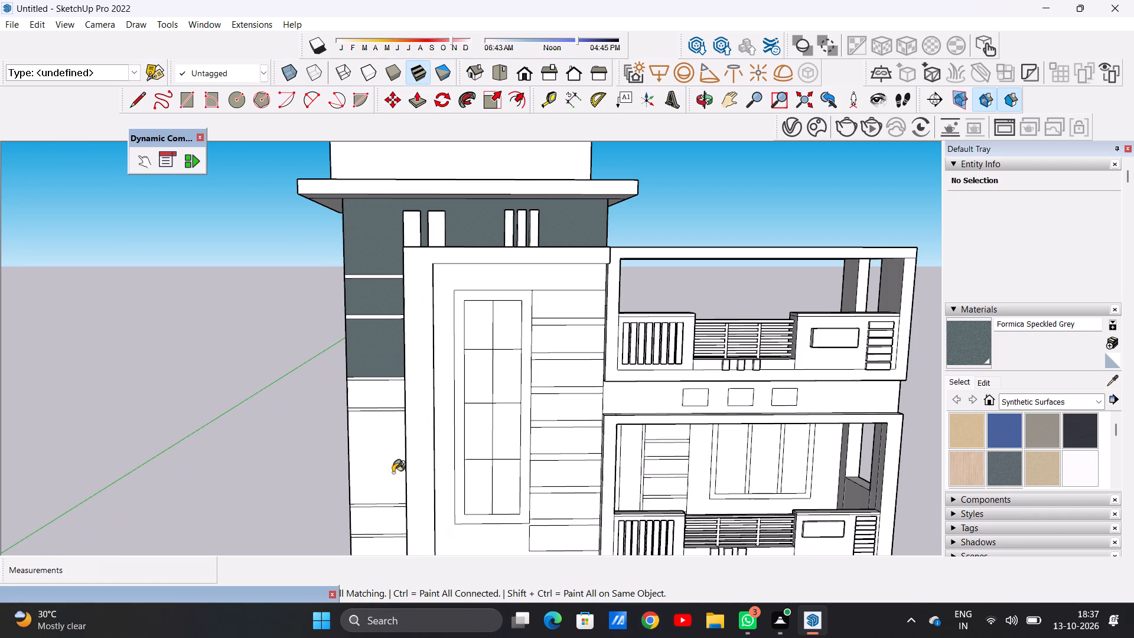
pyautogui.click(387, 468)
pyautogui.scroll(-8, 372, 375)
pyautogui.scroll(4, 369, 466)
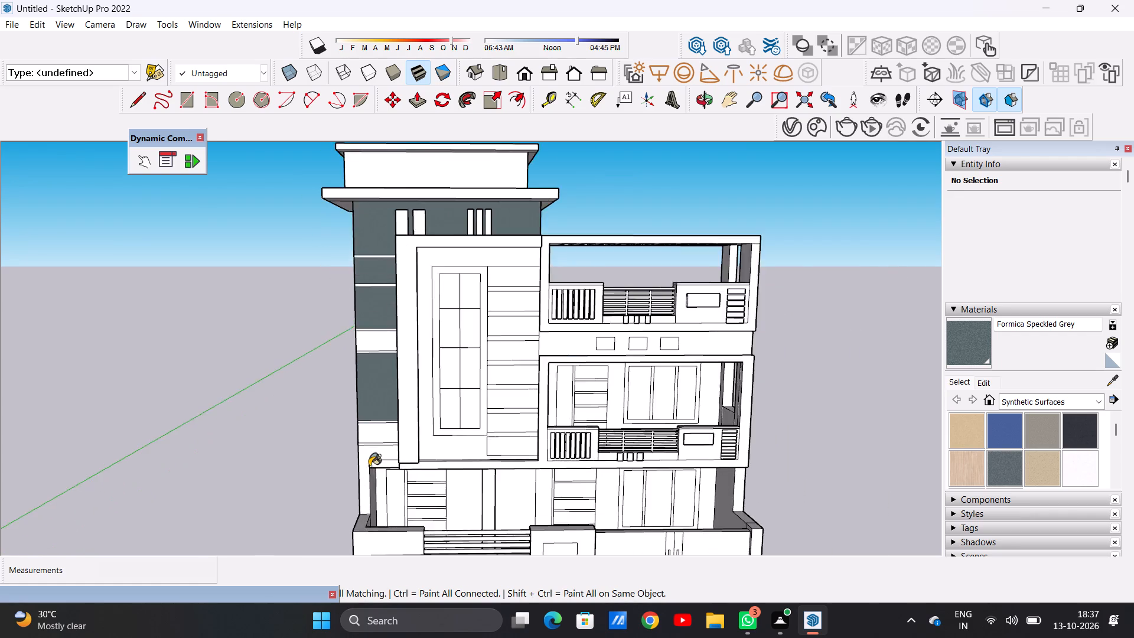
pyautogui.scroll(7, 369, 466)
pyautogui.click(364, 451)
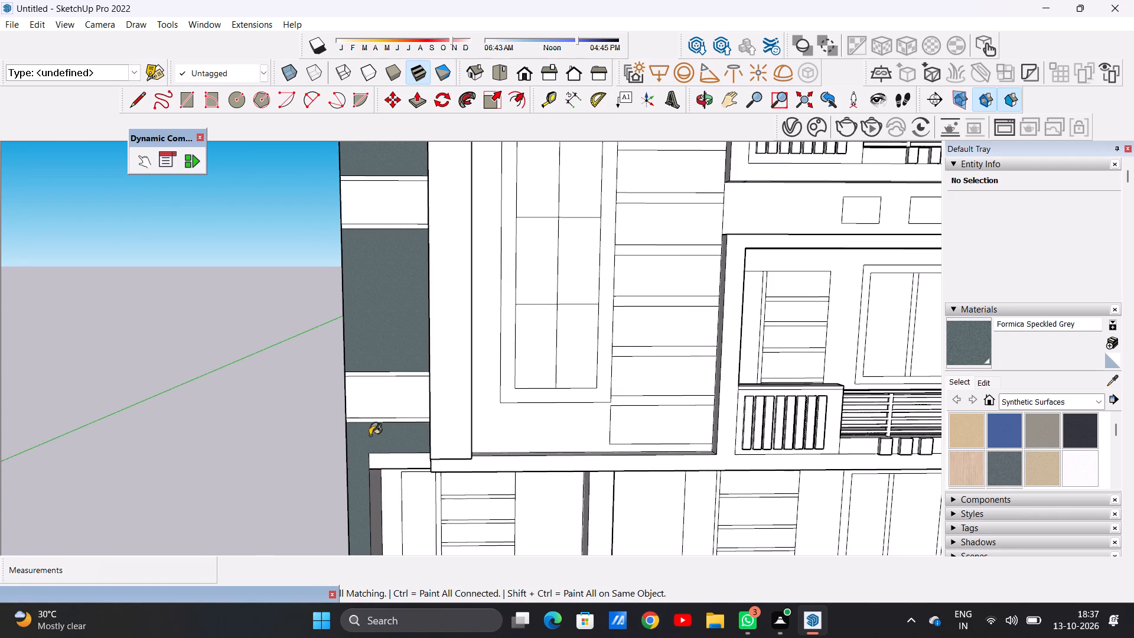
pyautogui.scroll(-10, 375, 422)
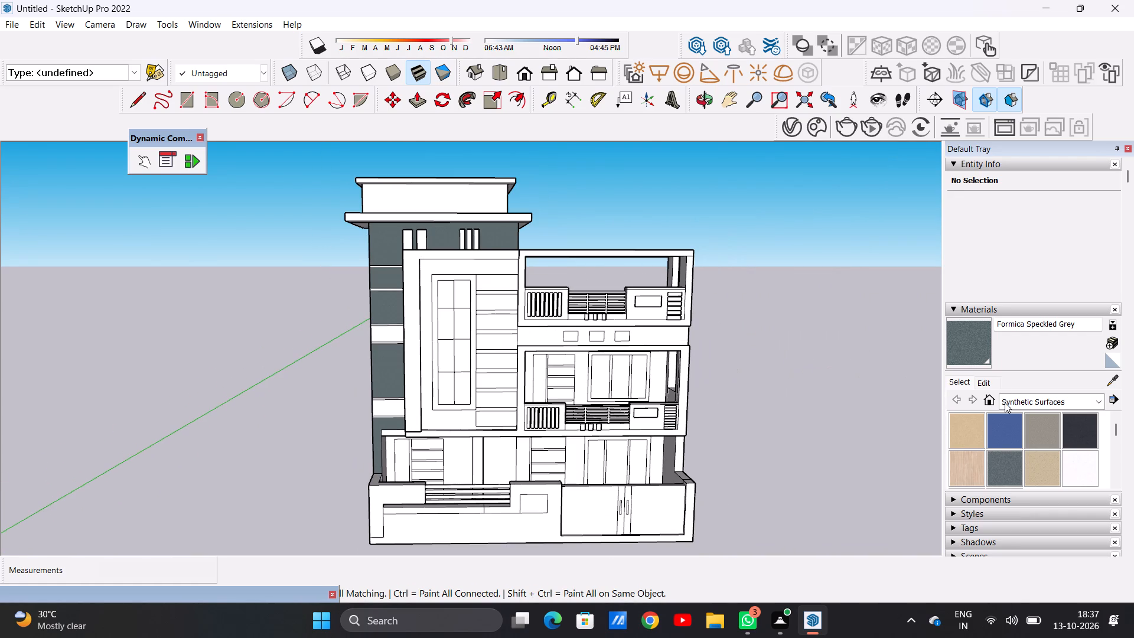
# Paint all the panels of the tower's front wall with Formica Laminate Dark, leaving the thin horizontal bands white.
pyautogui.click(1071, 427)
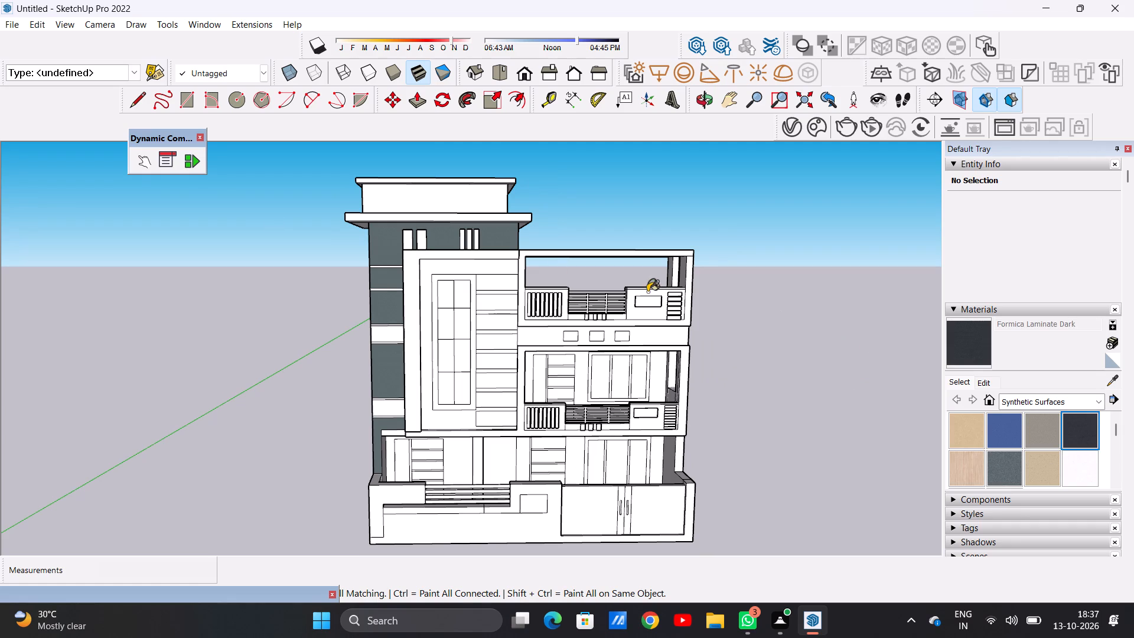
pyautogui.scroll(9, 339, 233)
pyautogui.click(393, 252)
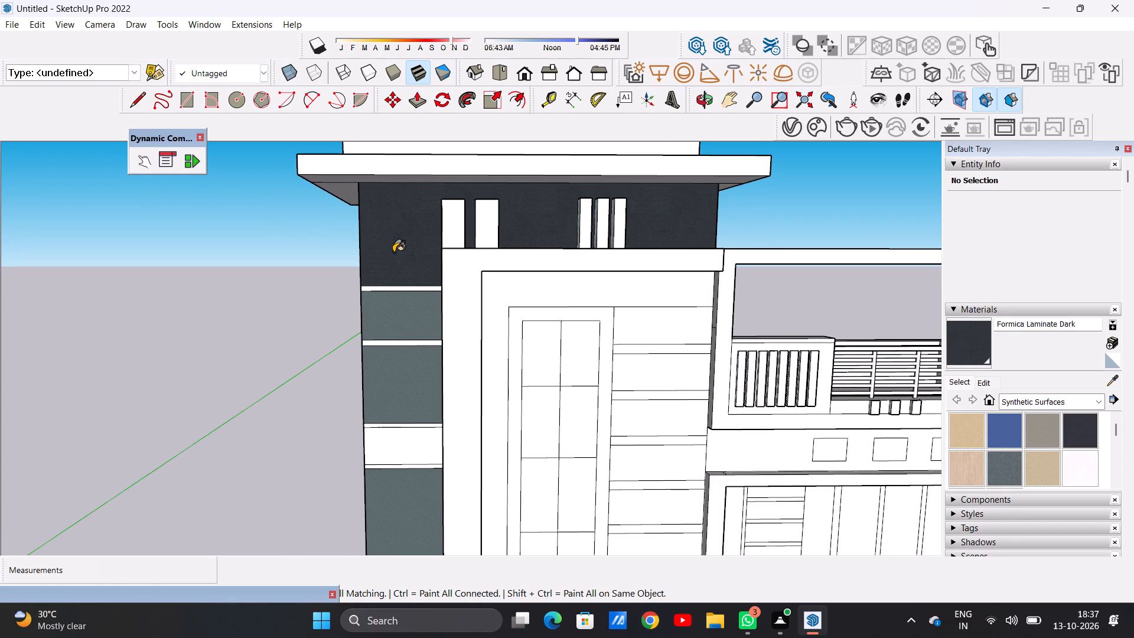
pyautogui.click(404, 375)
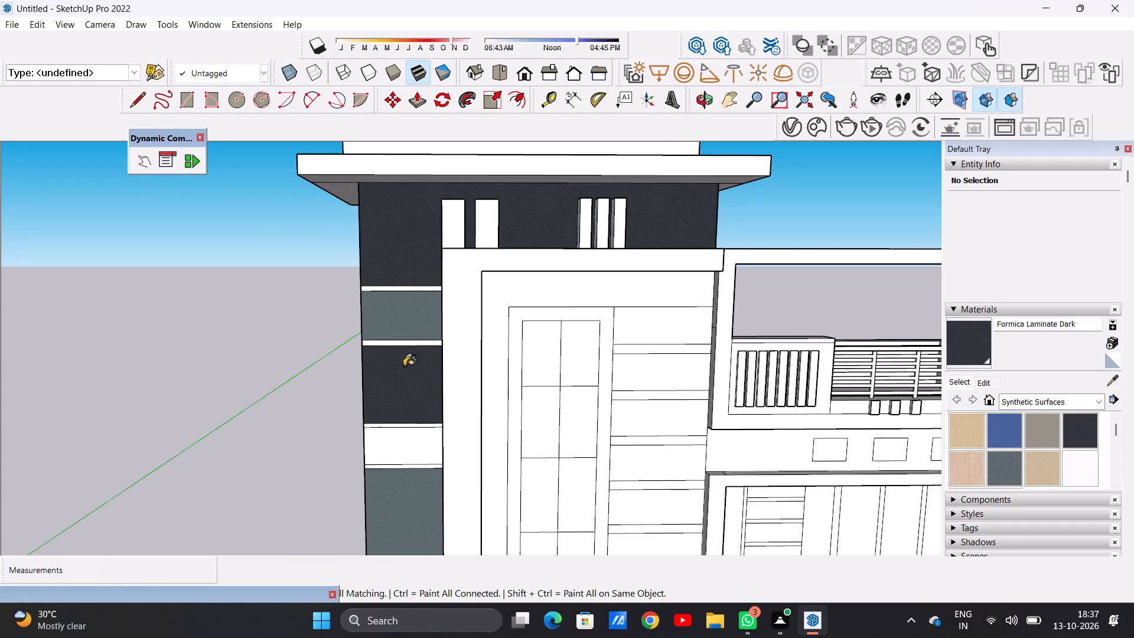
pyautogui.click(405, 319)
pyautogui.scroll(-5, 371, 248)
pyautogui.scroll(7, 385, 359)
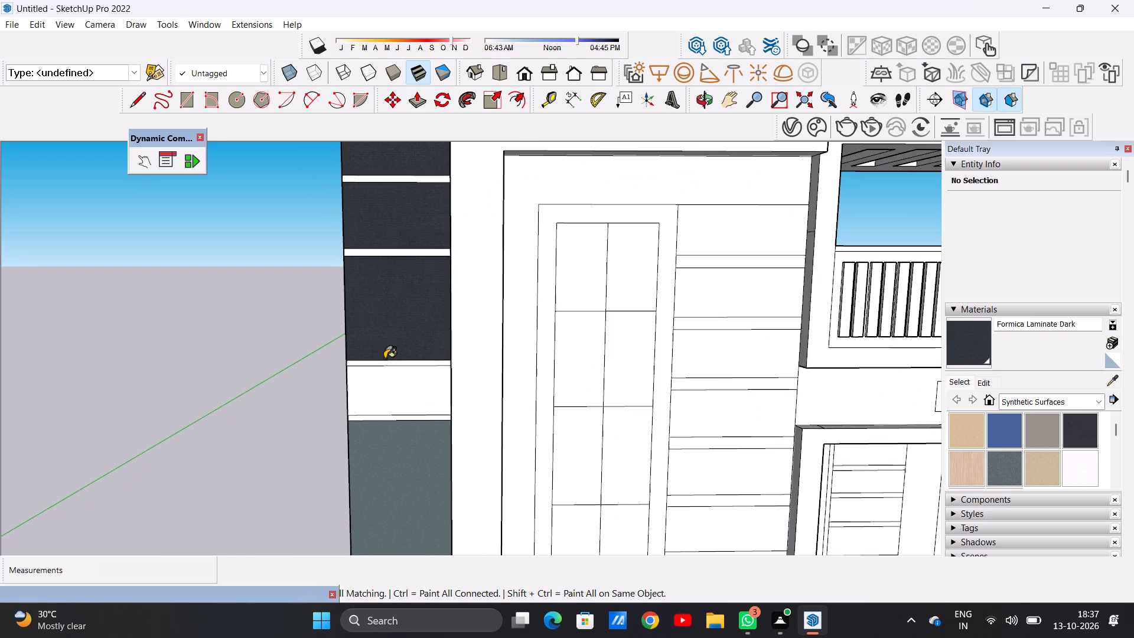
pyautogui.click(393, 386)
pyautogui.click(396, 450)
pyautogui.scroll(-10, 369, 270)
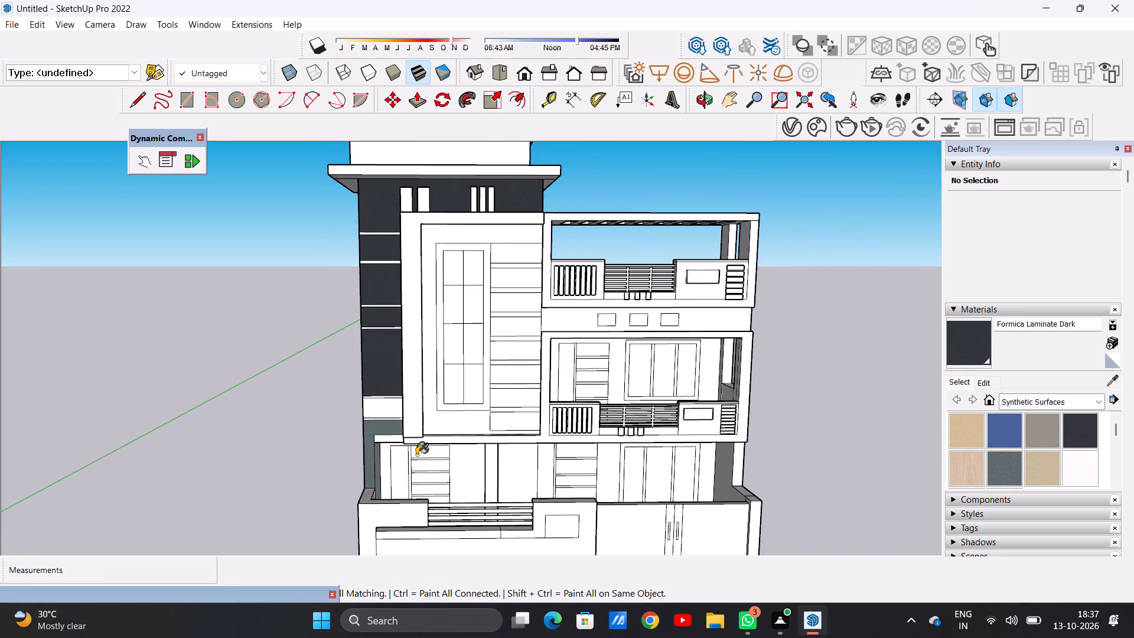
pyautogui.scroll(17, 370, 413)
pyautogui.click(384, 395)
pyautogui.click(387, 470)
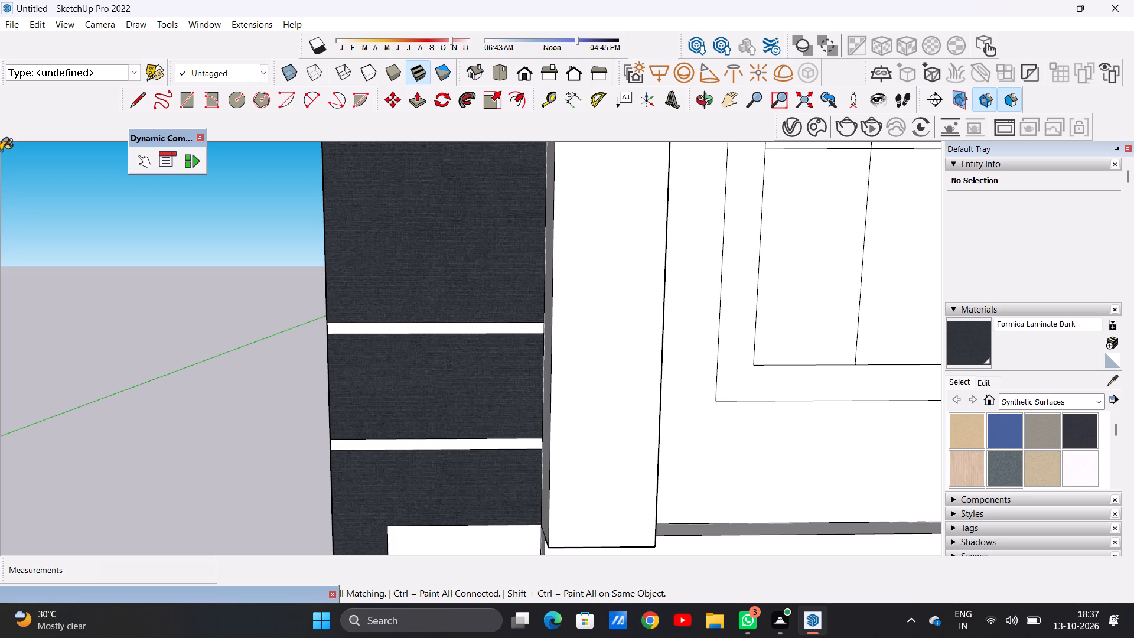
pyautogui.press('space')
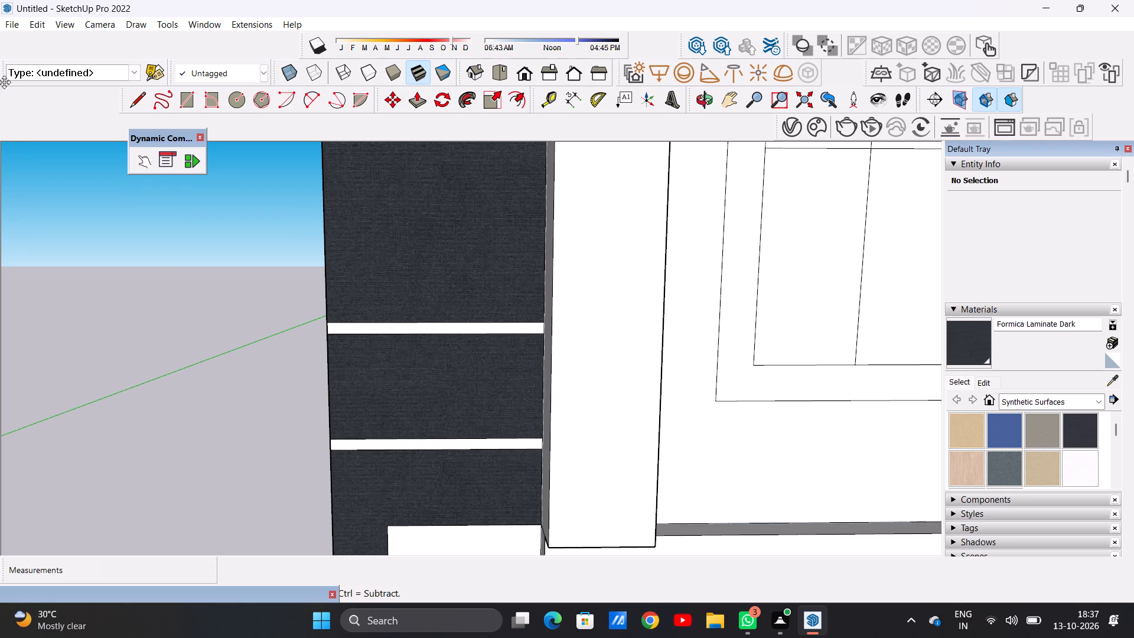
# Push/Pull the border face around the tower's tall window outward about 8 3/8" to form a raised frame.
pyautogui.scroll(-10, 400, 330)
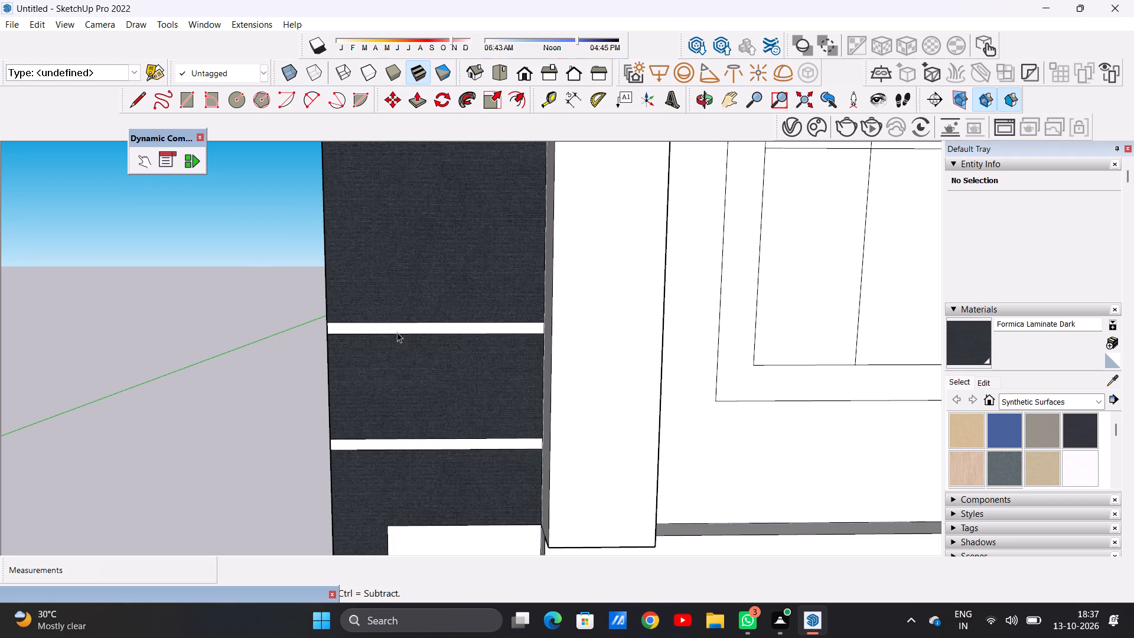
pyautogui.scroll(-20, 397, 332)
pyautogui.scroll(-8, 397, 332)
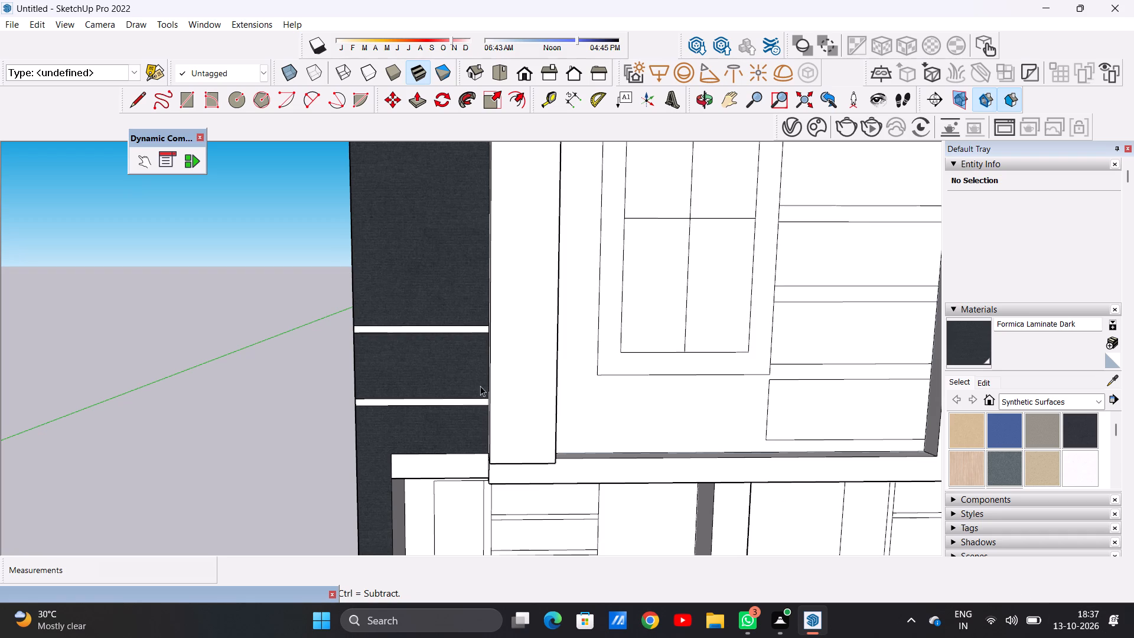
pyautogui.scroll(-19, 419, 344)
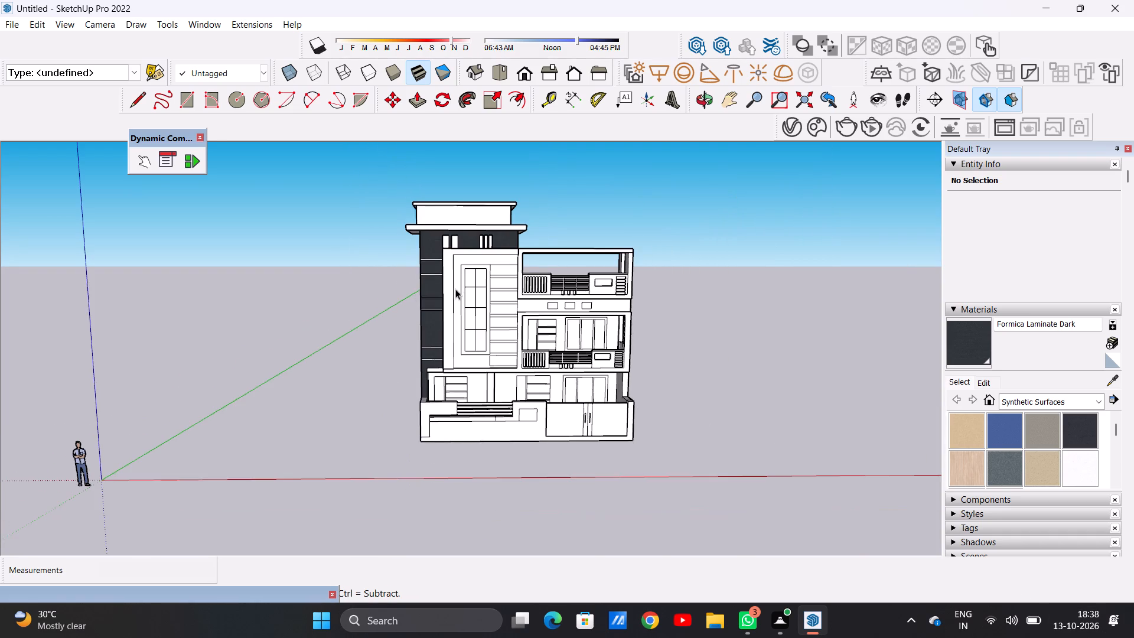
pyautogui.scroll(5, 470, 269)
pyautogui.moveTo(501, 276); pyautogui.dragTo(480, 279, button='middle')
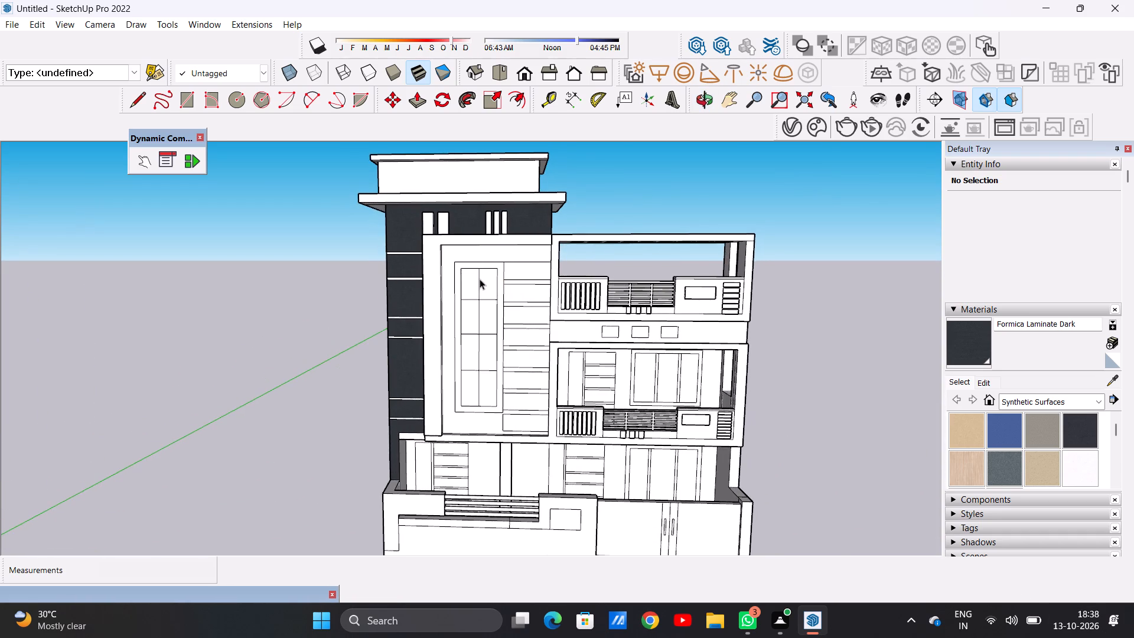
pyautogui.scroll(3, 456, 240)
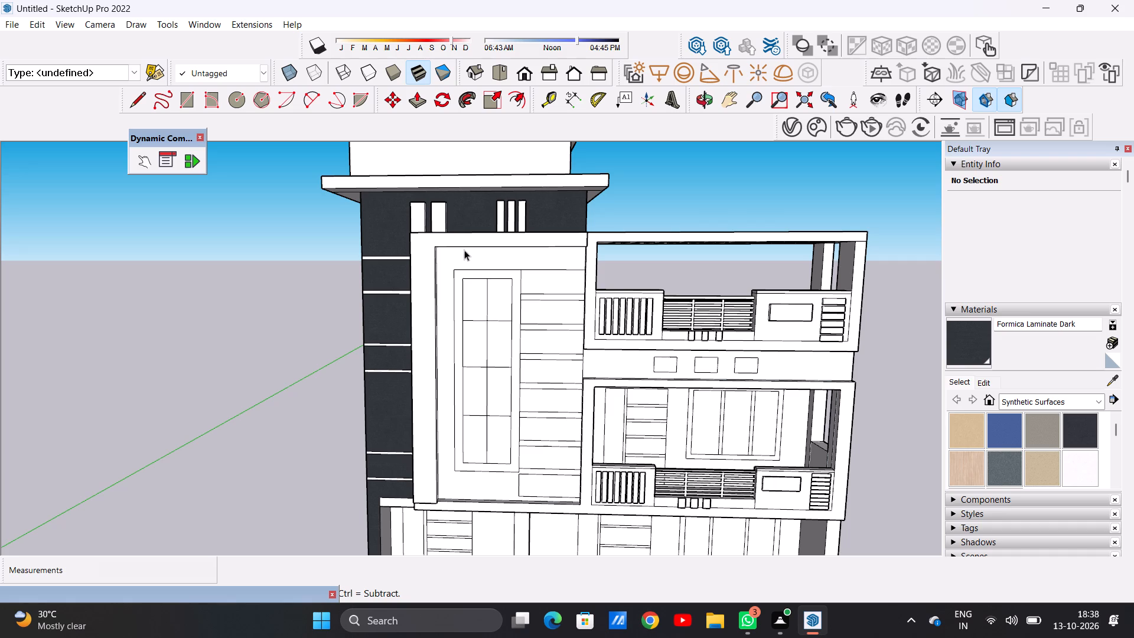
pyautogui.moveTo(542, 292); pyautogui.dragTo(454, 321, button='middle')
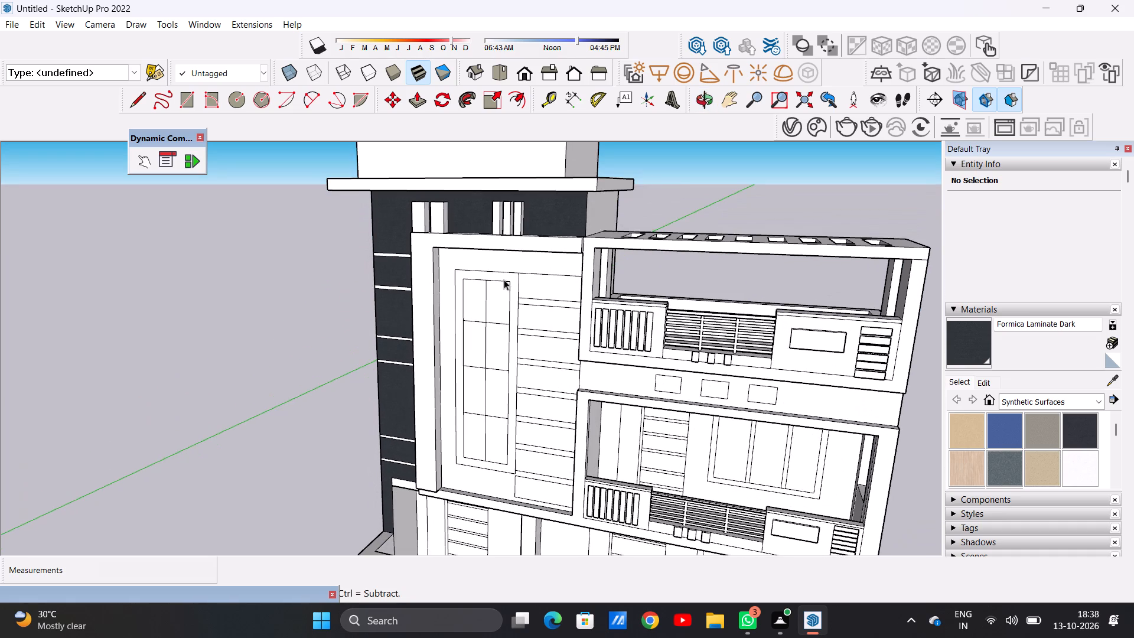
pyautogui.scroll(7, 504, 279)
pyautogui.press('p')
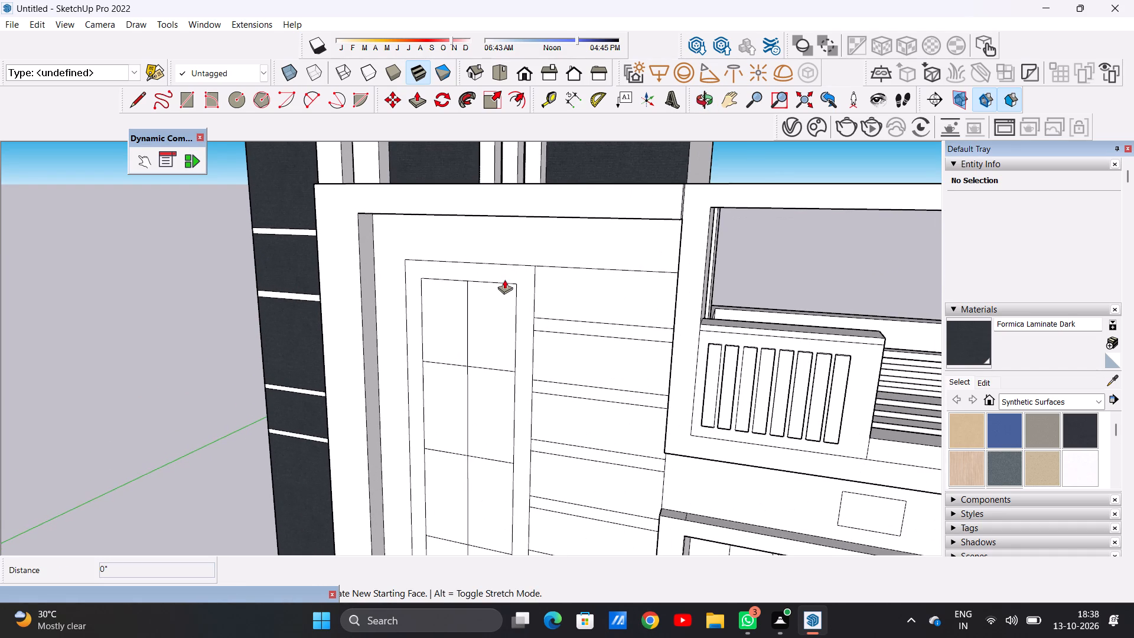
pyautogui.click(524, 271)
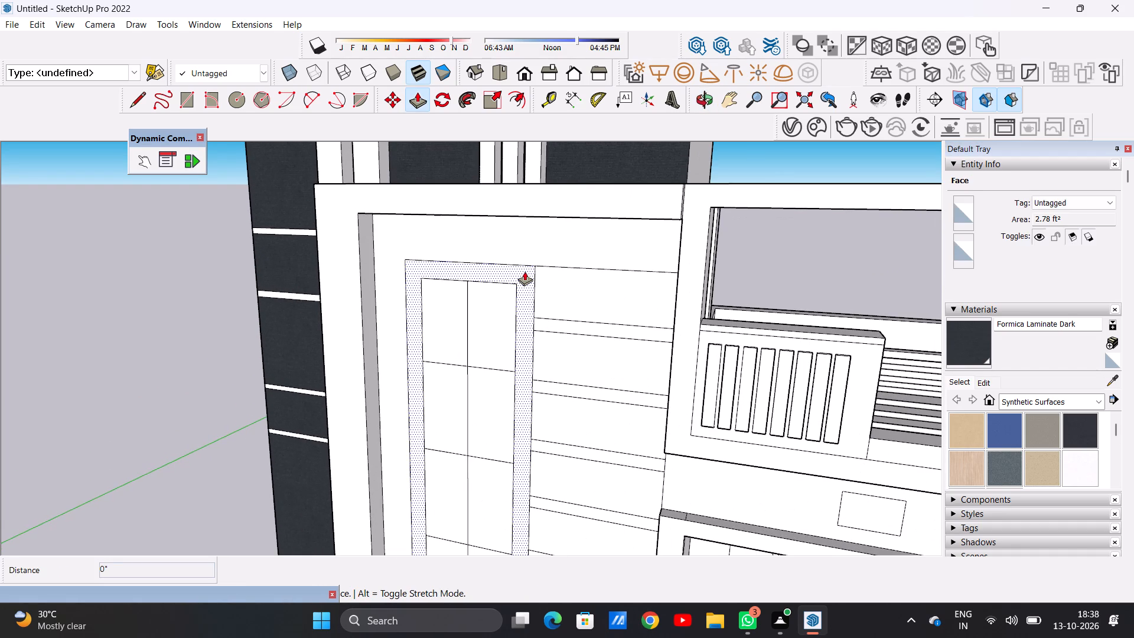
pyautogui.click(520, 281)
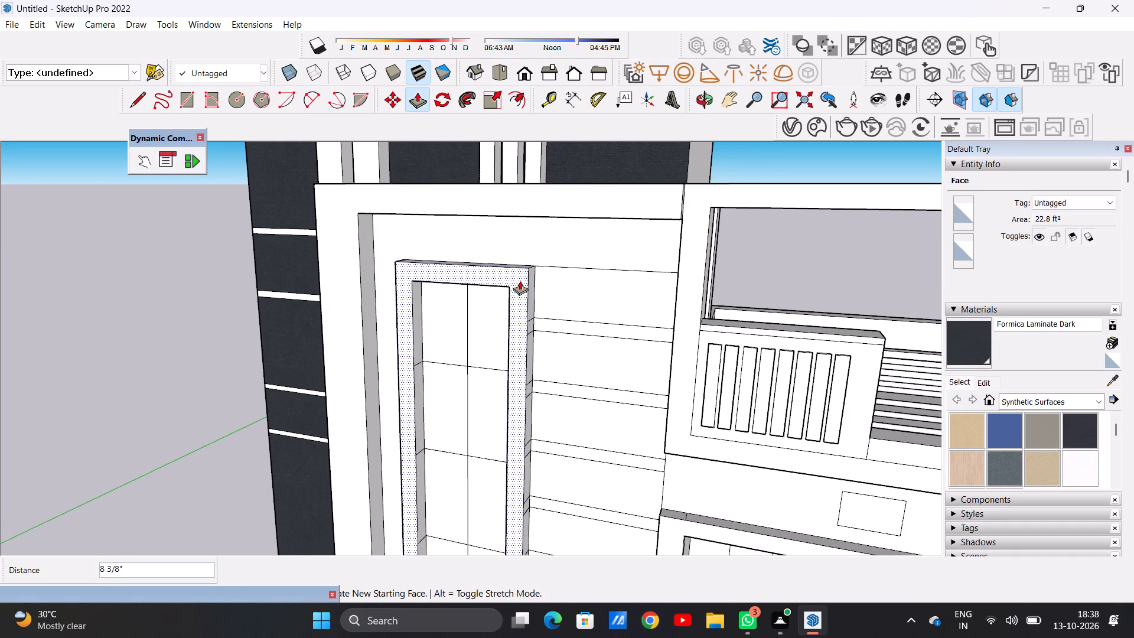
pyautogui.press('space')
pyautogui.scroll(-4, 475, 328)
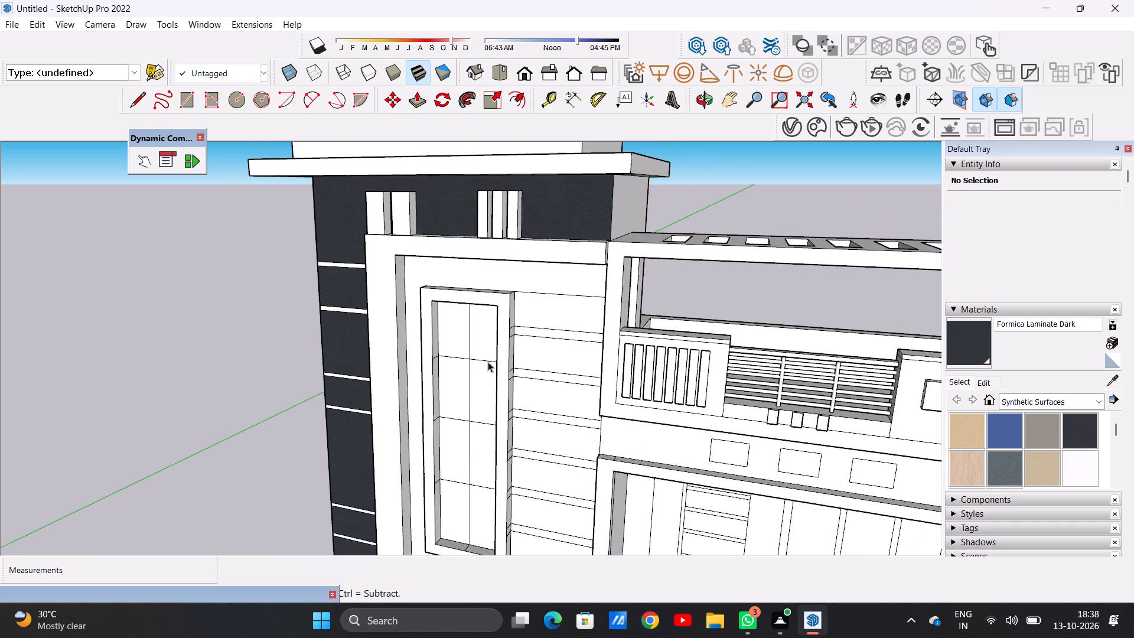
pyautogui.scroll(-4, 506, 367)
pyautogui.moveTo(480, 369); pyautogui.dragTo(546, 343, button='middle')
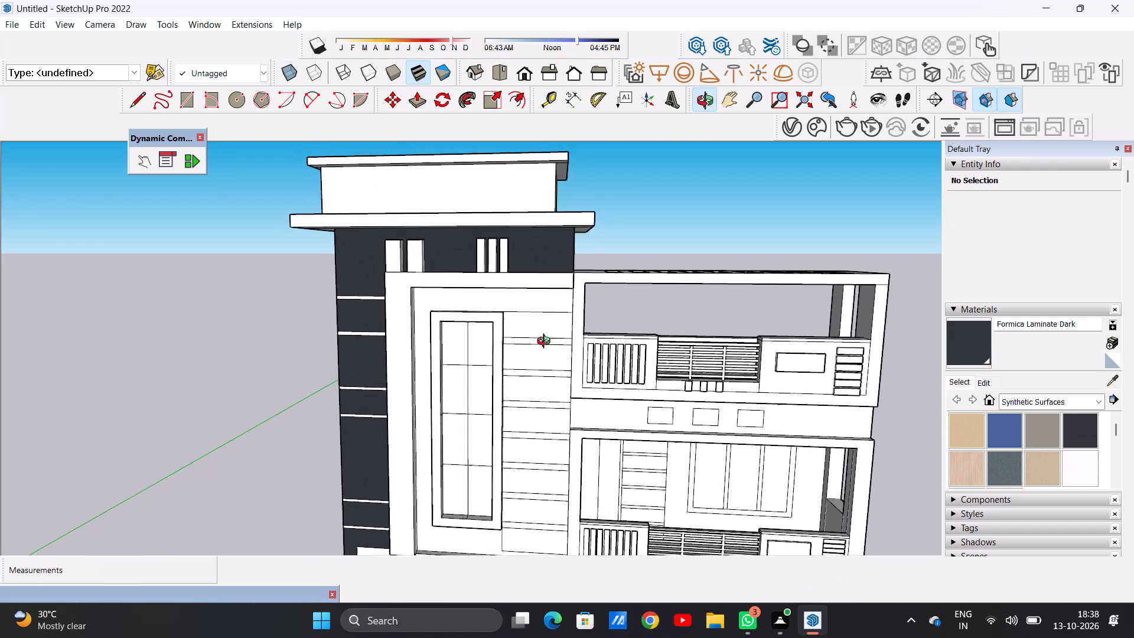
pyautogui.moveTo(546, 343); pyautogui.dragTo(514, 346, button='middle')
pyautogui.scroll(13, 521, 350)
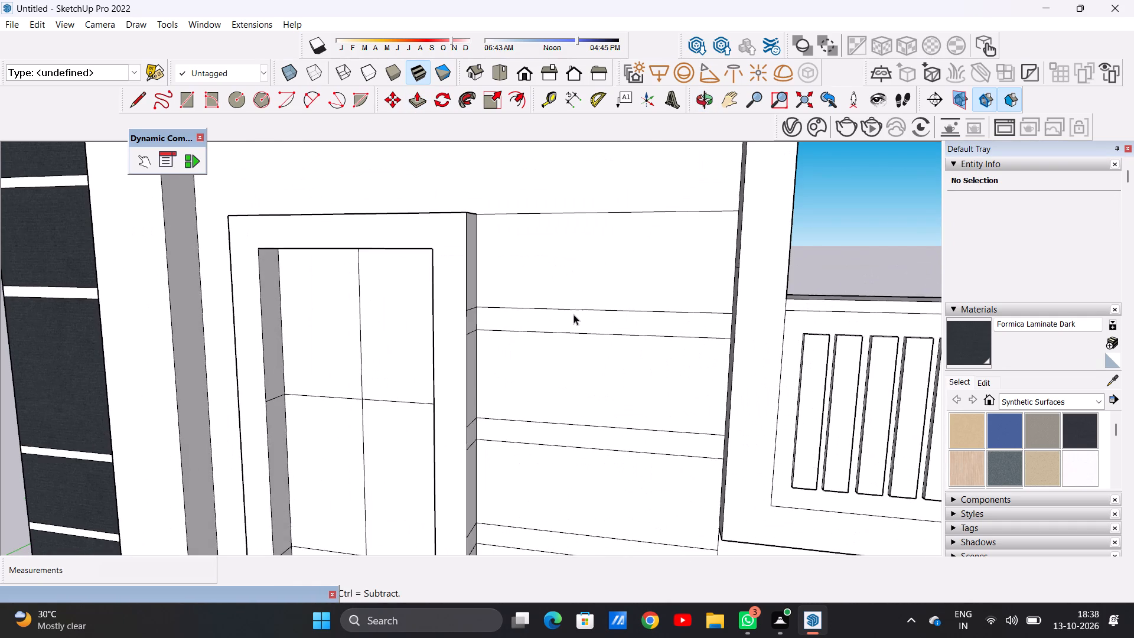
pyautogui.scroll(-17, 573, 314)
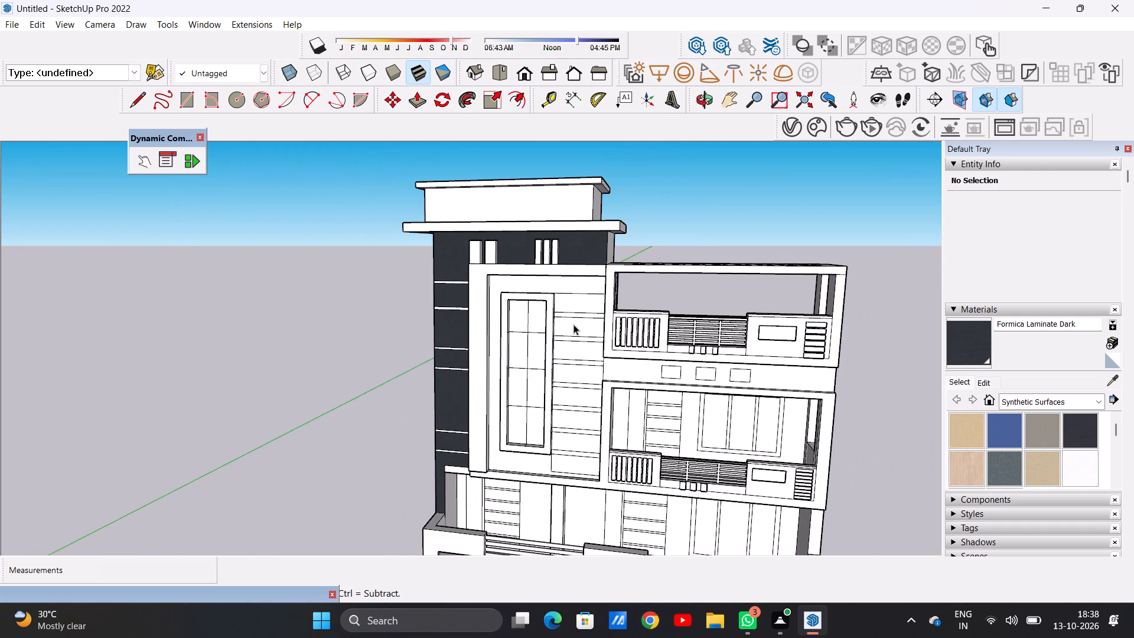
# Examine the stair tower's front wall and the raised frame around its tall window.
pyautogui.scroll(2, 548, 347)
pyautogui.scroll(-1, 548, 347)
pyautogui.scroll(2, 548, 347)
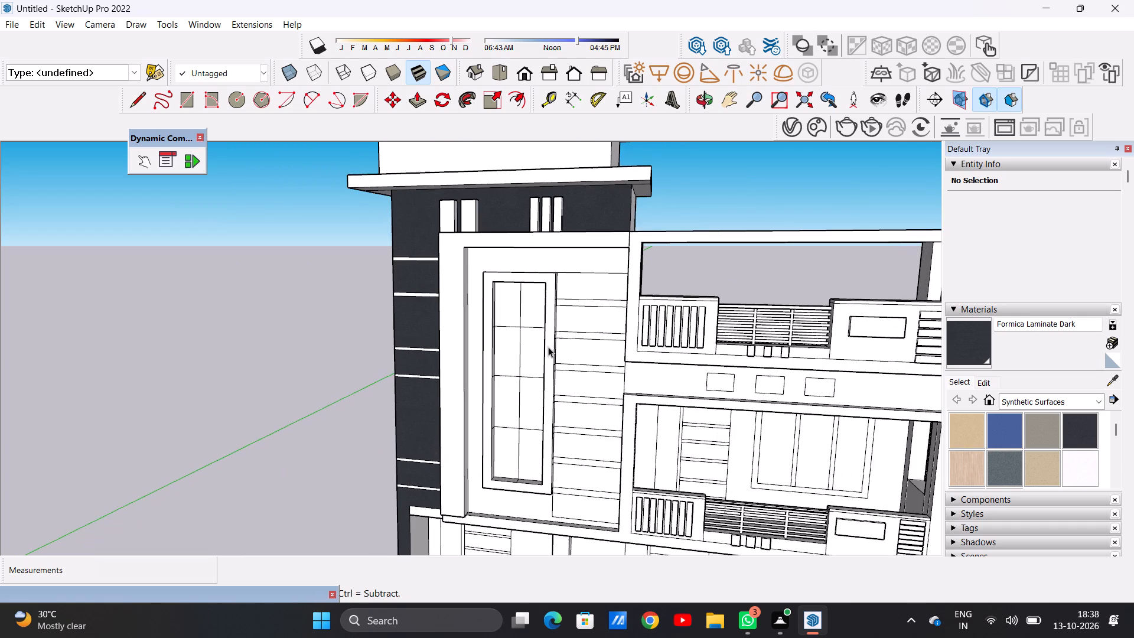
pyautogui.moveTo(530, 350); pyautogui.dragTo(561, 348, button='middle')
pyautogui.scroll(-4, 561, 348)
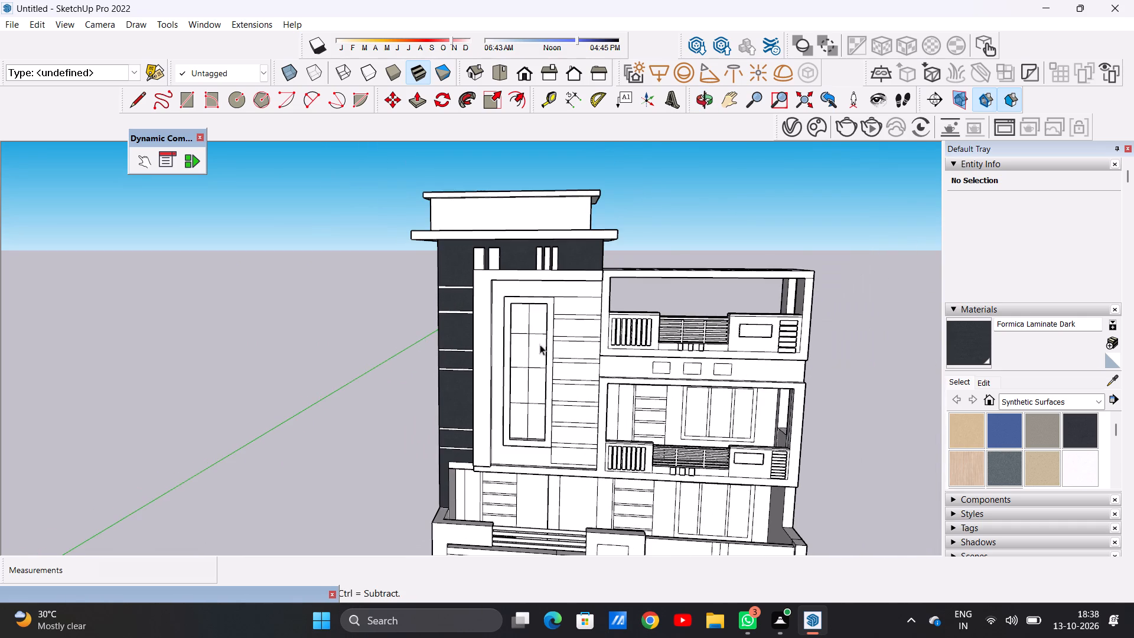
pyautogui.scroll(4, 504, 323)
pyautogui.scroll(-4, 501, 323)
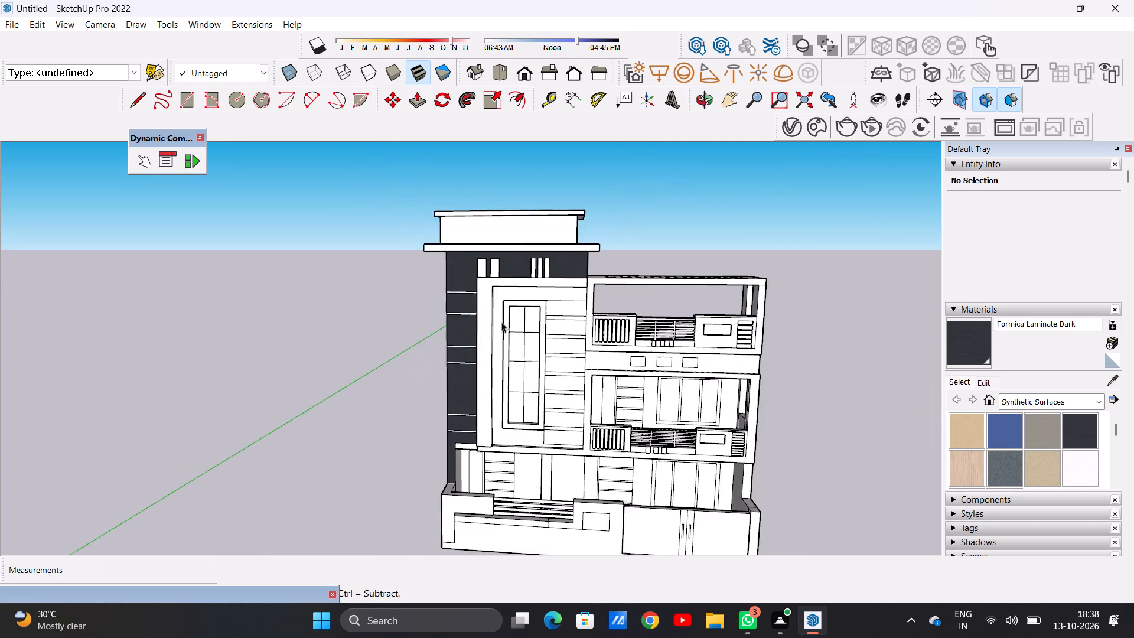
pyautogui.scroll(-3, 501, 322)
pyautogui.scroll(8, 535, 333)
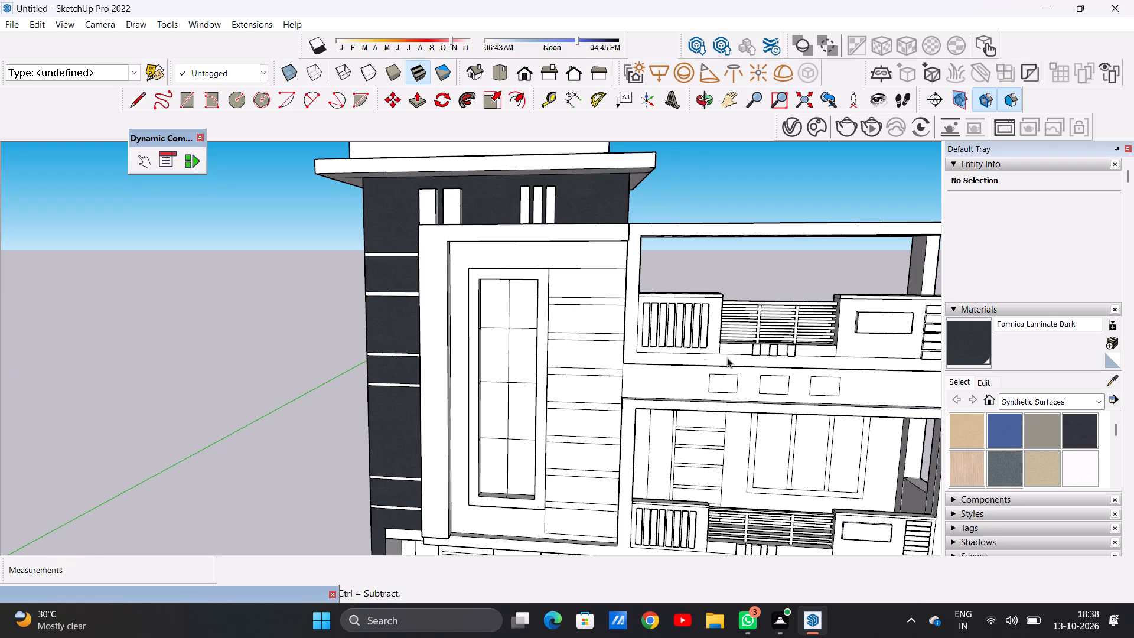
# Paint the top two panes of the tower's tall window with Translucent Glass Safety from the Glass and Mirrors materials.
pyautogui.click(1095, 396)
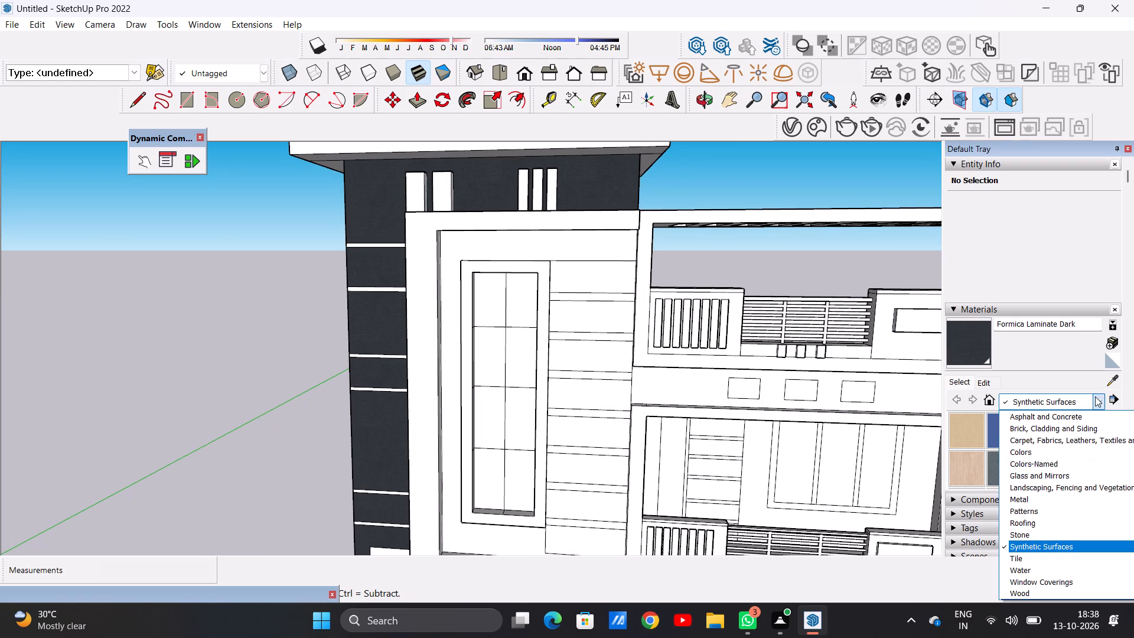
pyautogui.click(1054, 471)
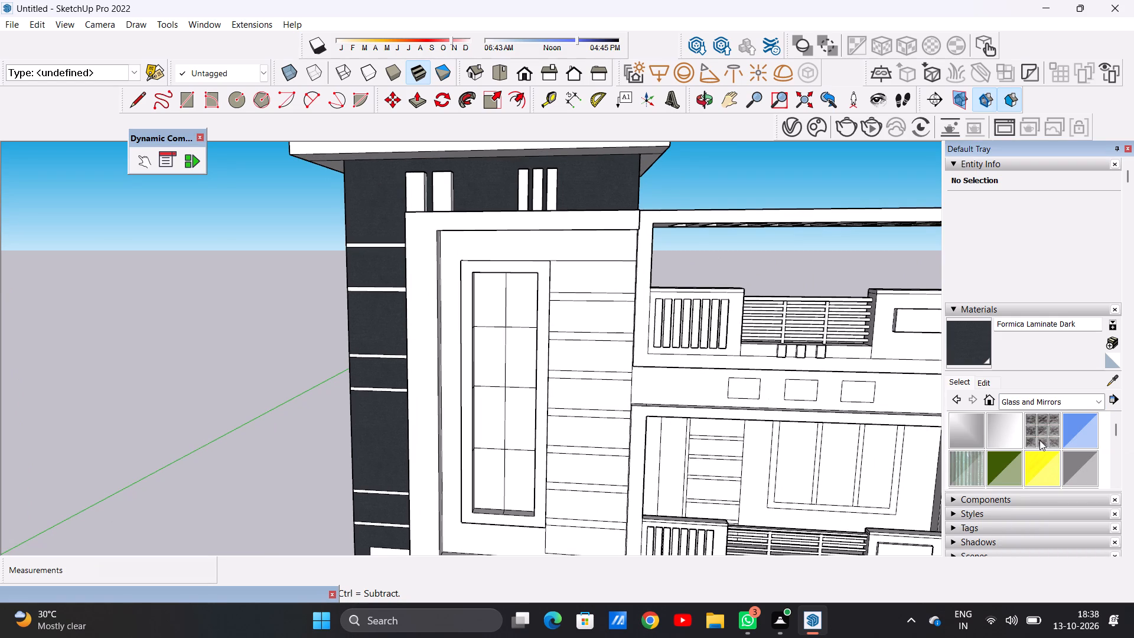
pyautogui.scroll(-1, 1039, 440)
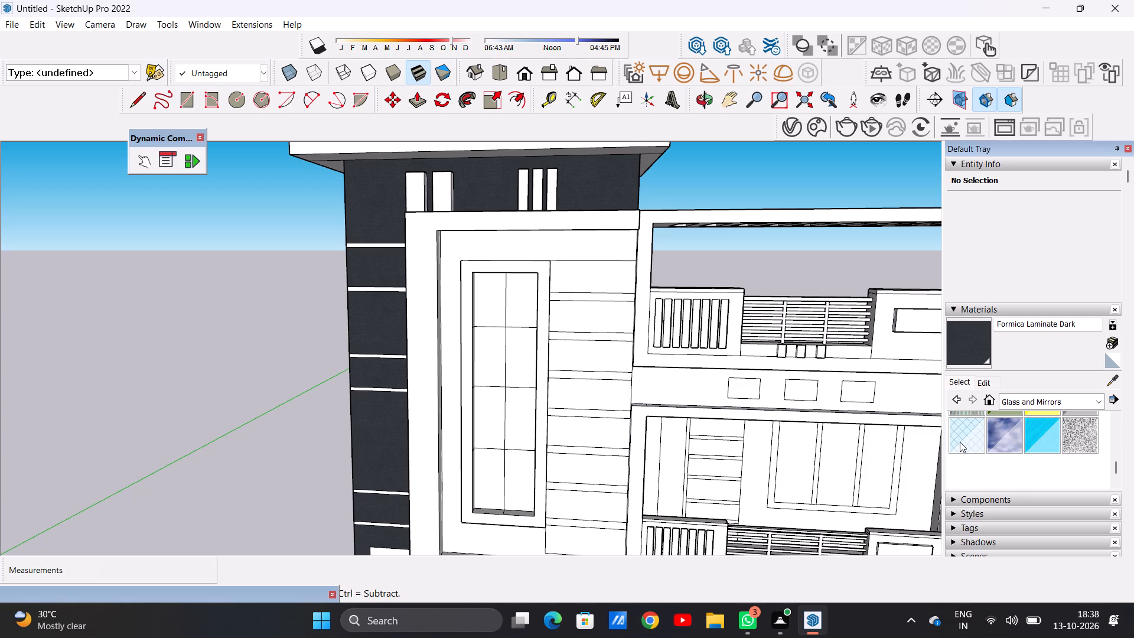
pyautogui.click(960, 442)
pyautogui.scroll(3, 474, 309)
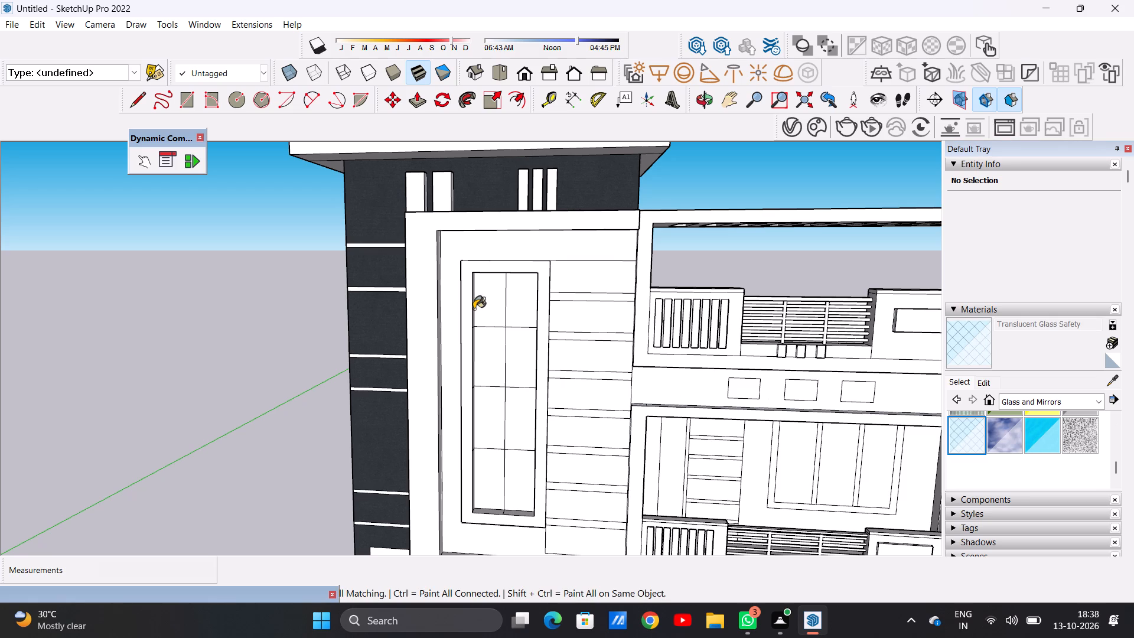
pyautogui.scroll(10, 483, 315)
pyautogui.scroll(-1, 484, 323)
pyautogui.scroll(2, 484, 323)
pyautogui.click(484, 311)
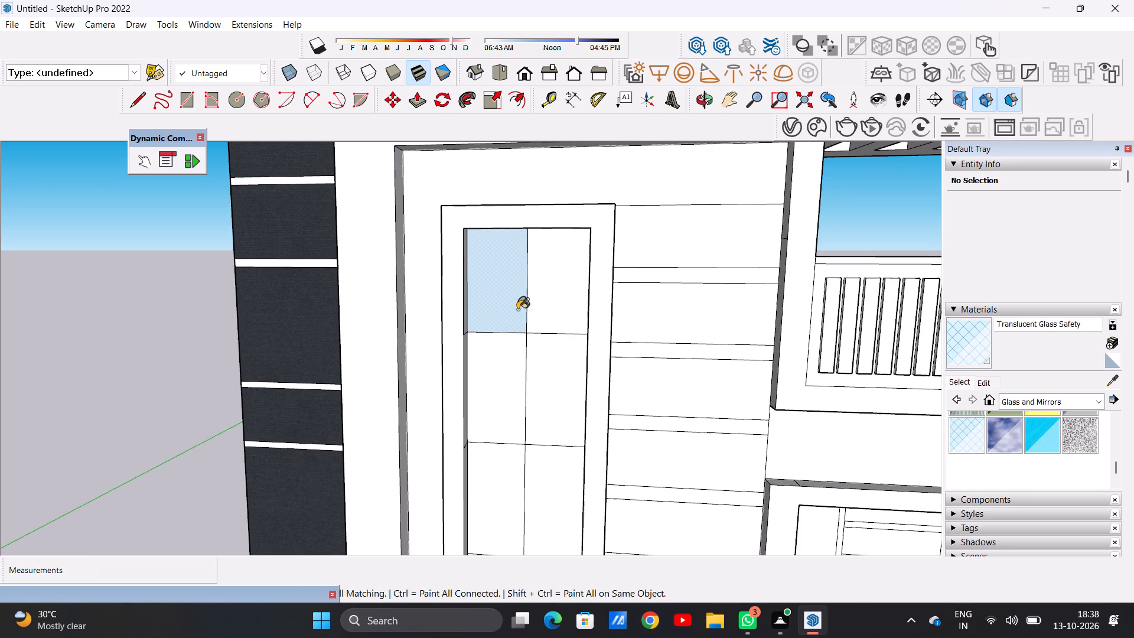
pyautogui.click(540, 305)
# Paint all eight panes of the tower's tall window with Translucent Glass Gray.
pyautogui.scroll(-3, 563, 337)
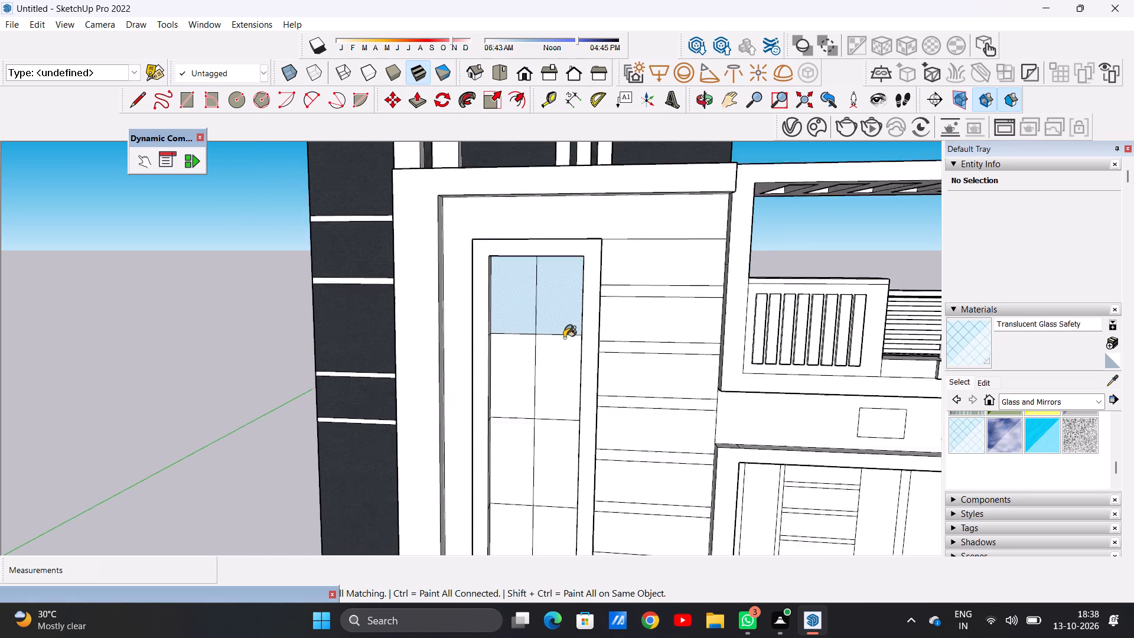
pyautogui.scroll(-2, 564, 338)
pyautogui.scroll(2, 1018, 438)
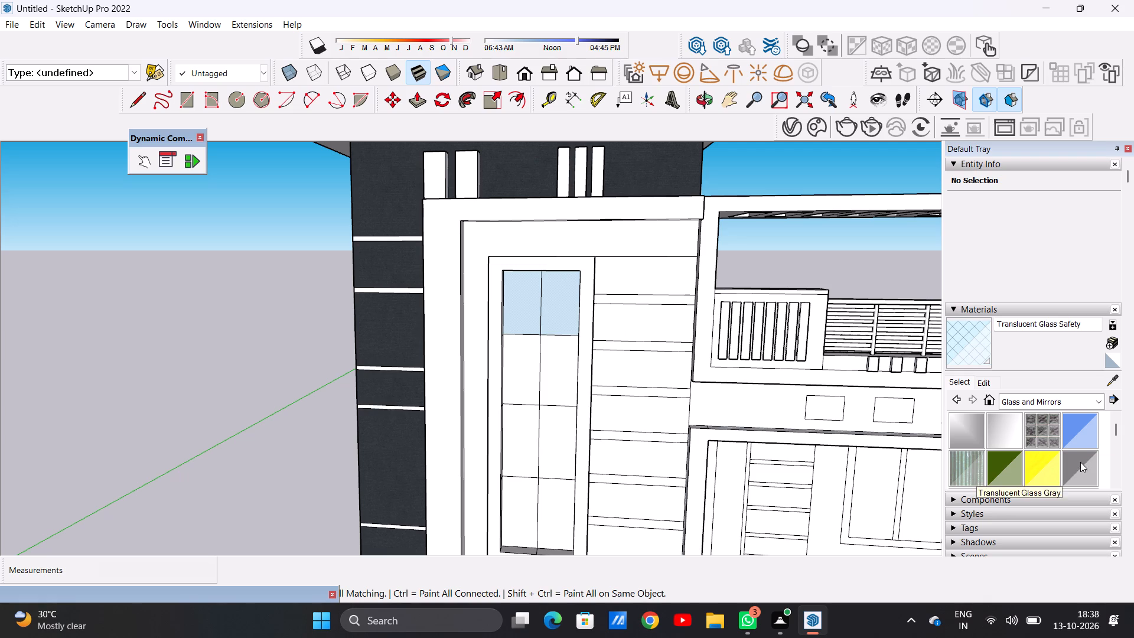
pyautogui.click(1080, 462)
pyautogui.scroll(9, 511, 333)
pyautogui.click(523, 317)
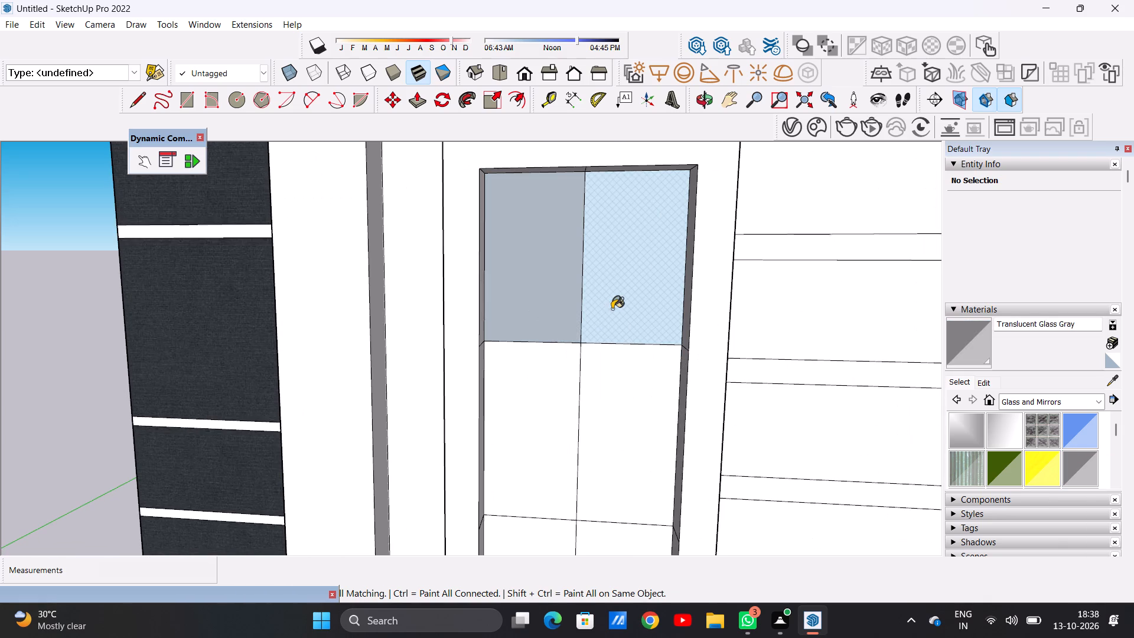
pyautogui.click(612, 309)
pyautogui.click(615, 369)
pyautogui.click(562, 388)
pyautogui.scroll(-8, 571, 279)
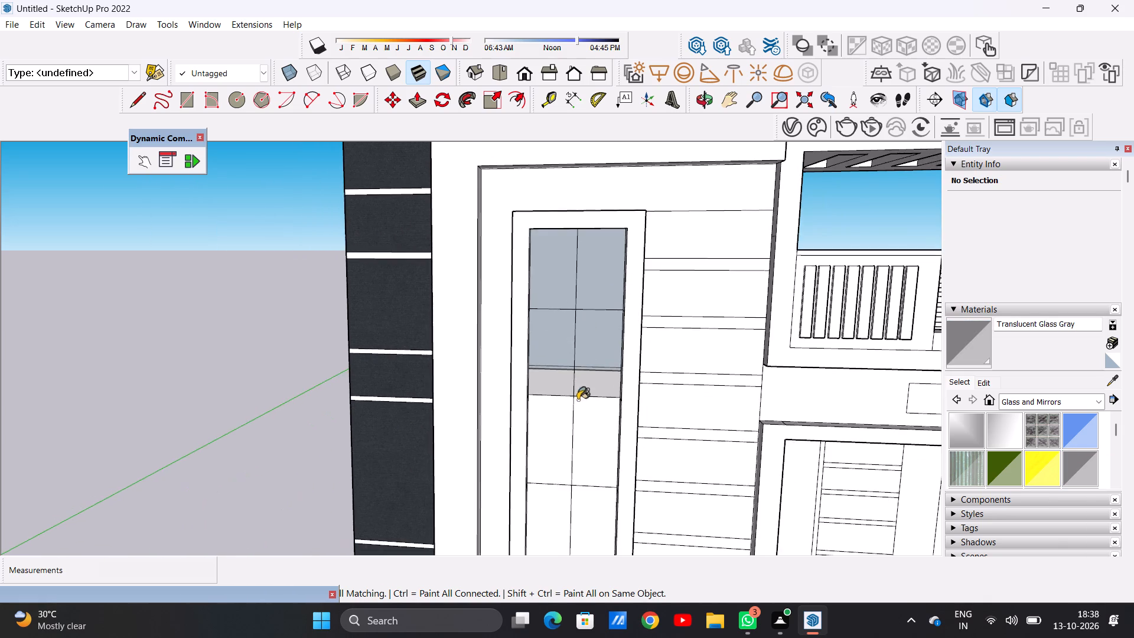
pyautogui.scroll(-1, 580, 409)
pyautogui.scroll(4, 581, 412)
pyautogui.click(599, 414)
pyautogui.click(544, 418)
pyautogui.scroll(-10, 566, 323)
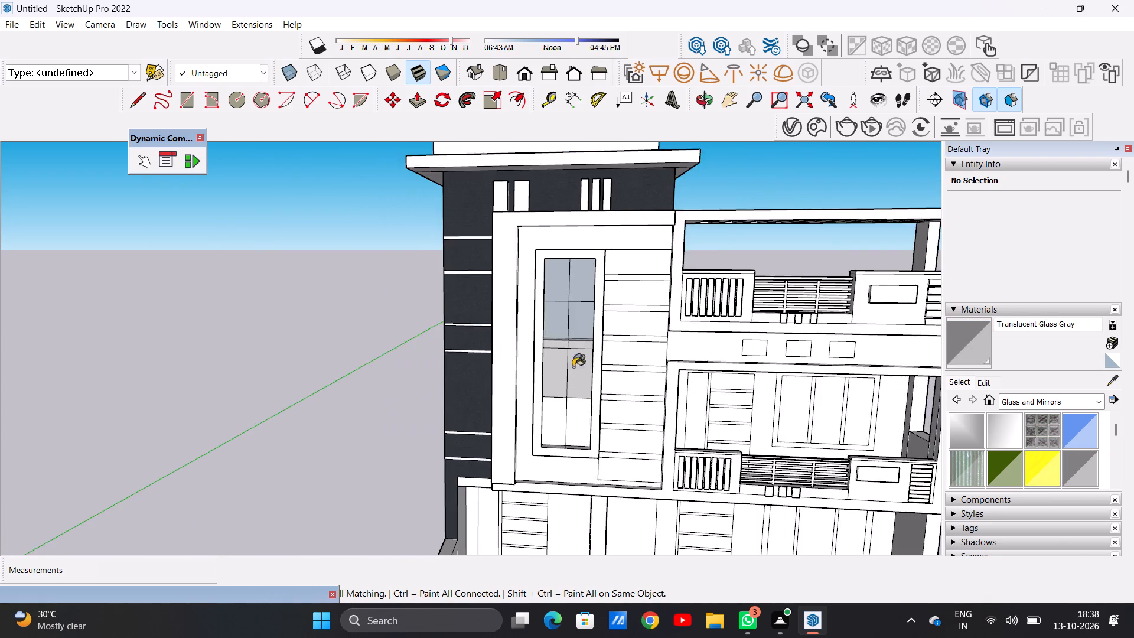
pyautogui.scroll(2, 579, 427)
pyautogui.scroll(-1, 579, 427)
pyautogui.scroll(7, 579, 427)
pyautogui.click(578, 421)
pyautogui.click(532, 413)
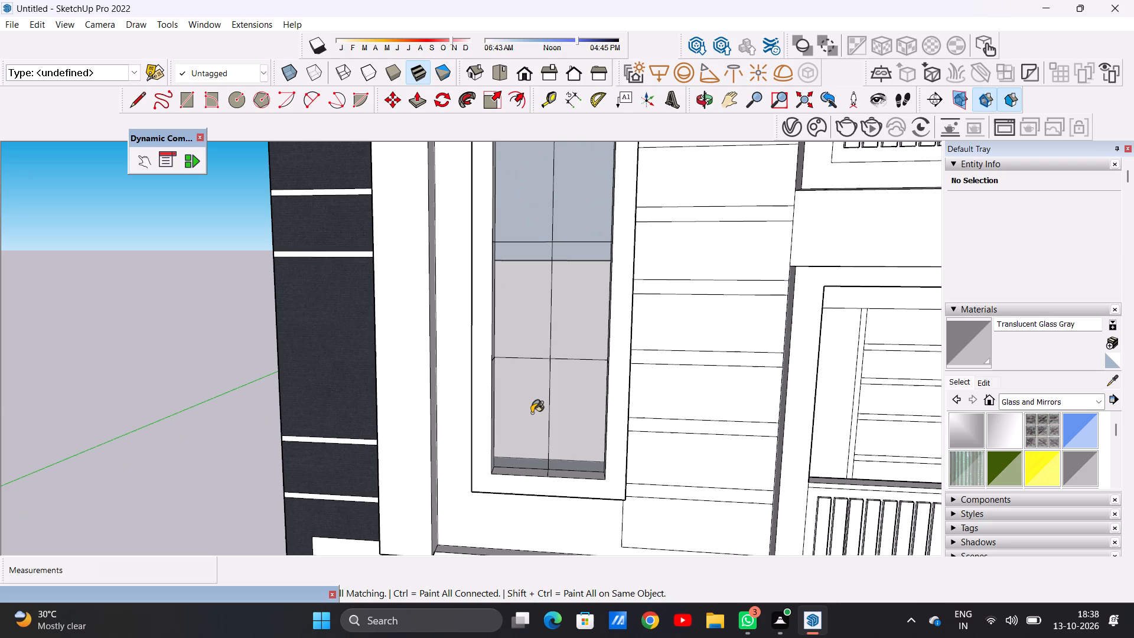
pyautogui.scroll(-14, 532, 455)
pyautogui.scroll(5, 550, 394)
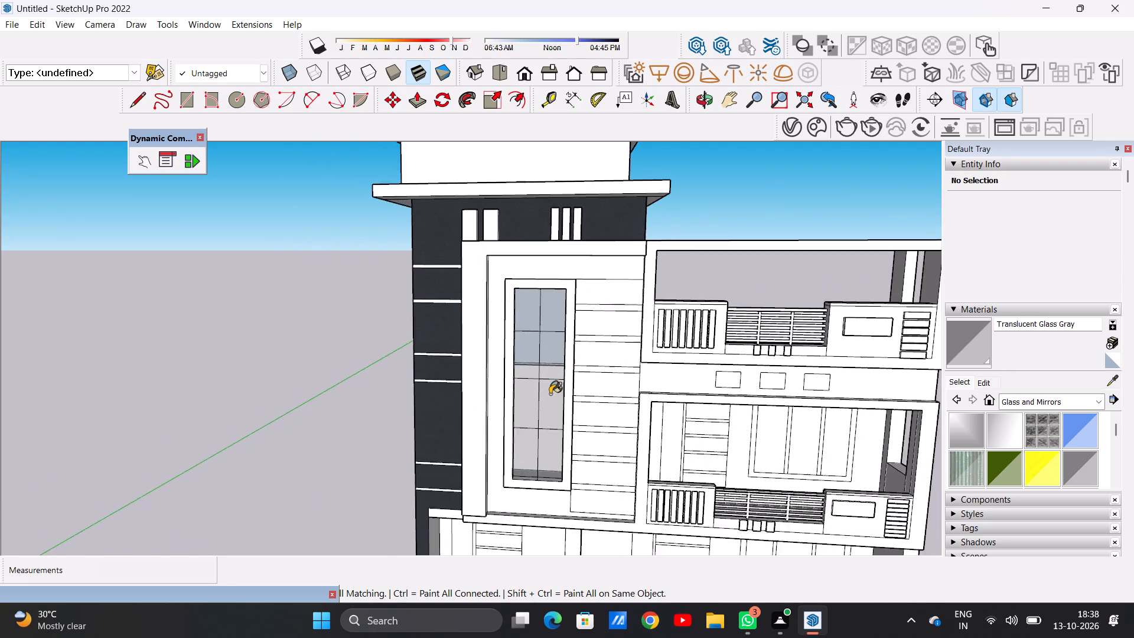
pyautogui.scroll(2, 550, 394)
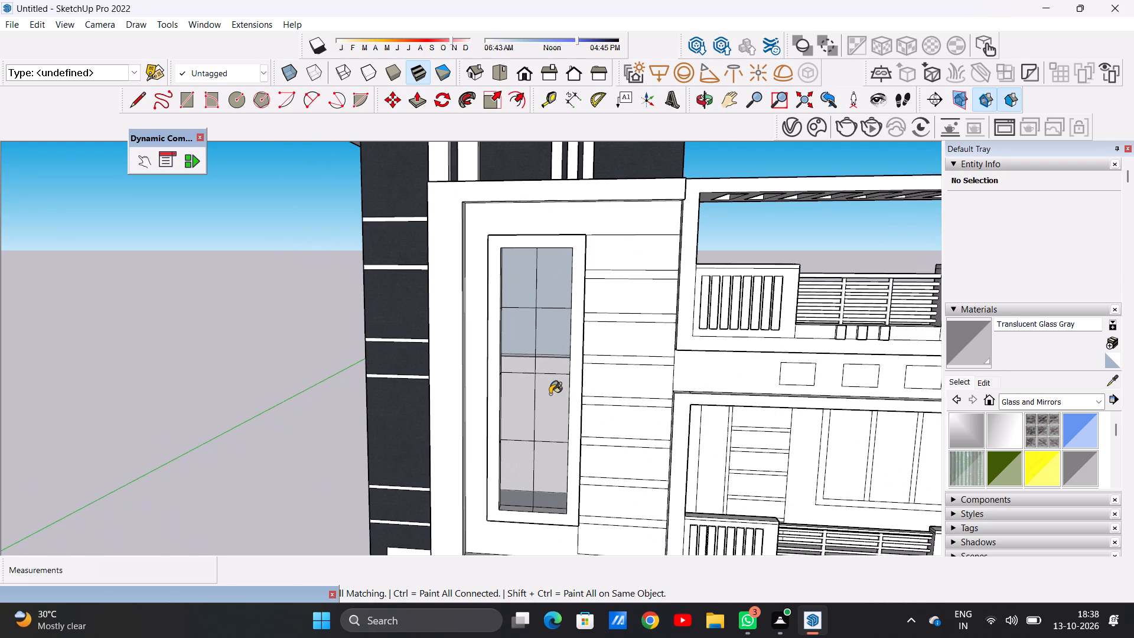
pyautogui.press('space')
# Examine the whole house facade and the tower's glazed window from the front and from both sides.
pyautogui.scroll(-3, 552, 393)
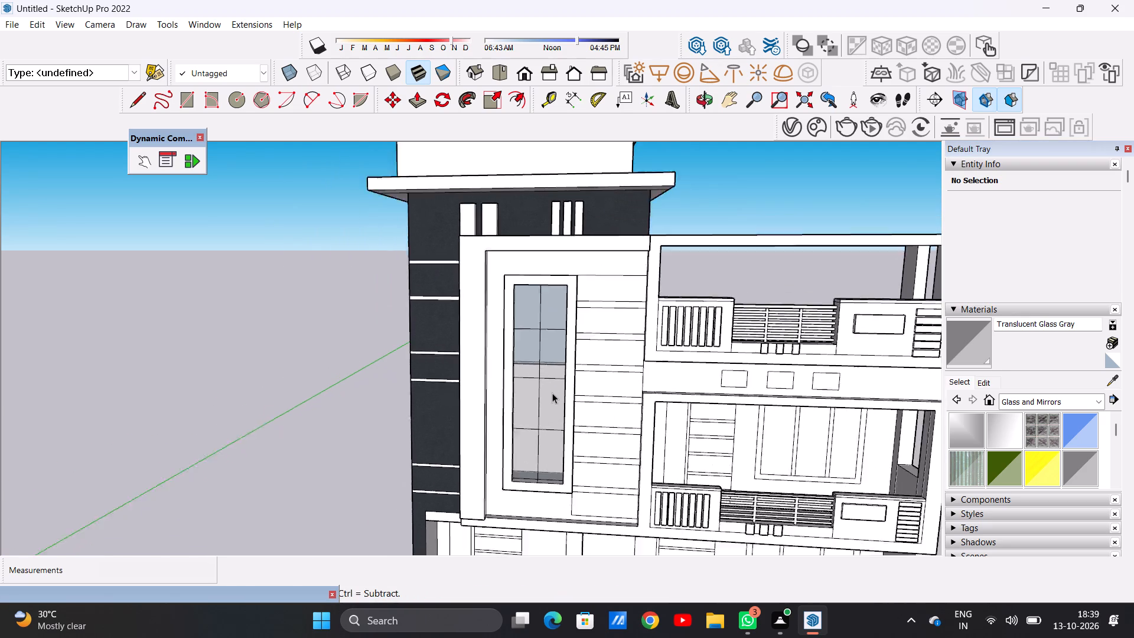
pyautogui.scroll(-6, 552, 393)
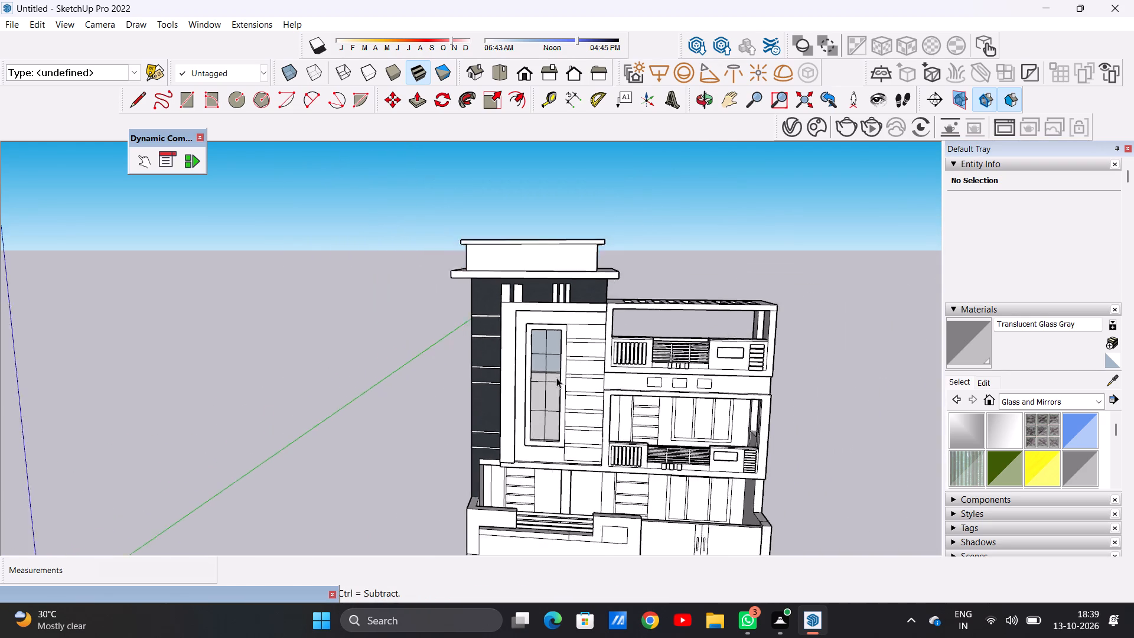
pyautogui.scroll(-3, 556, 377)
pyautogui.scroll(7, 595, 434)
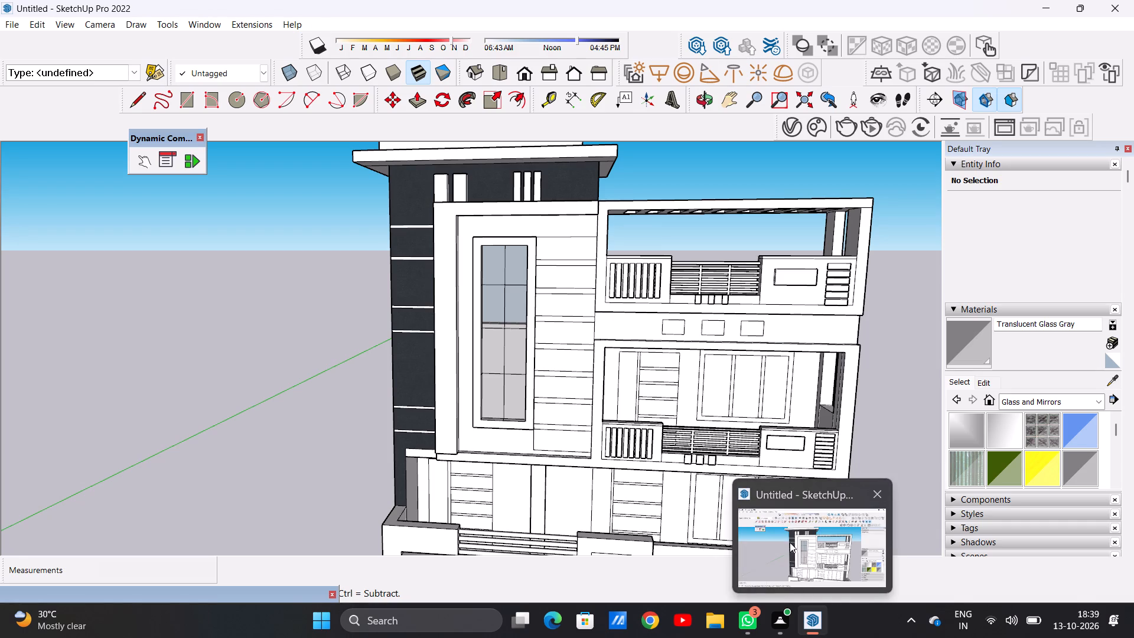
pyautogui.click(789, 541)
pyautogui.scroll(-7, 536, 327)
pyautogui.scroll(7, 493, 286)
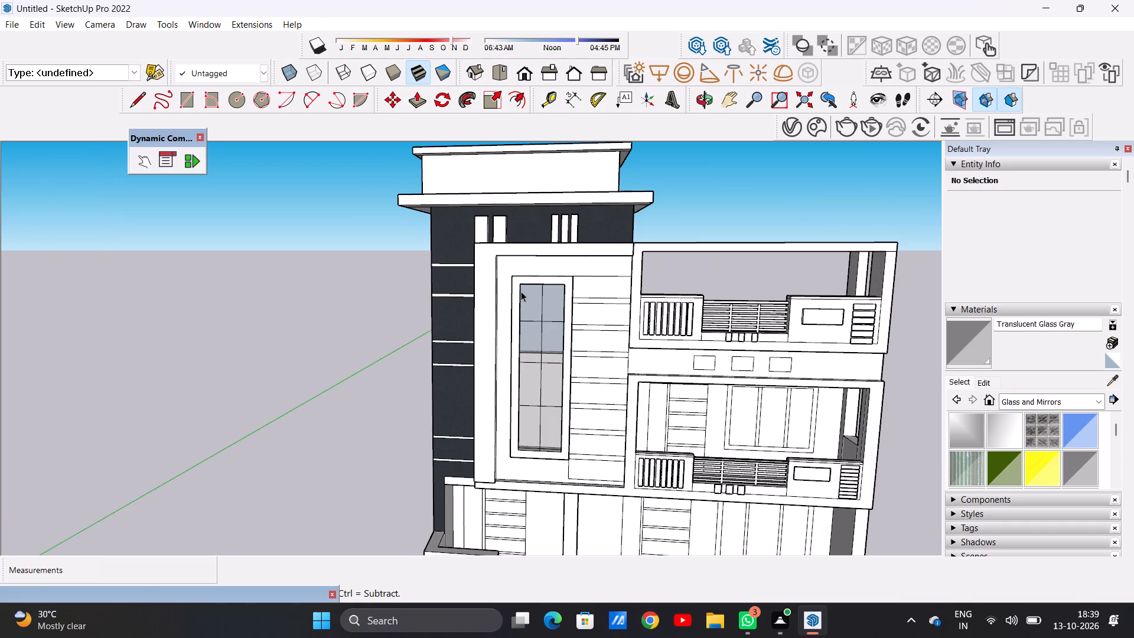
pyautogui.moveTo(521, 291); pyautogui.dragTo(524, 313, button='middle')
pyautogui.scroll(-3, 496, 301)
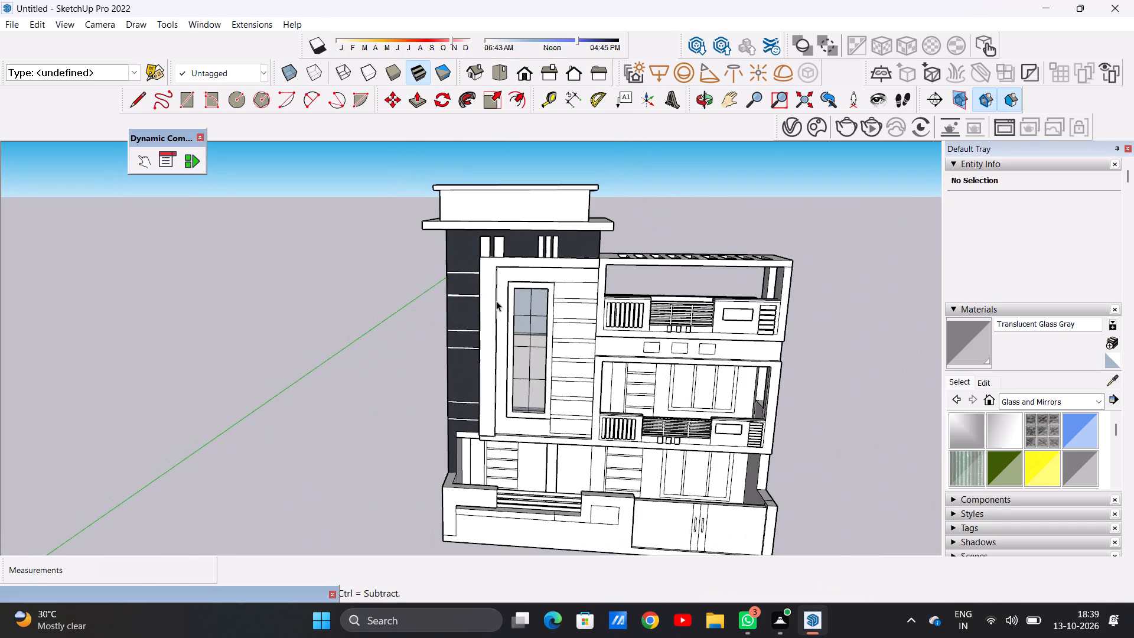
pyautogui.scroll(2, 507, 287)
pyautogui.moveTo(520, 290); pyautogui.dragTo(444, 281, button='middle')
pyautogui.scroll(1, 444, 281)
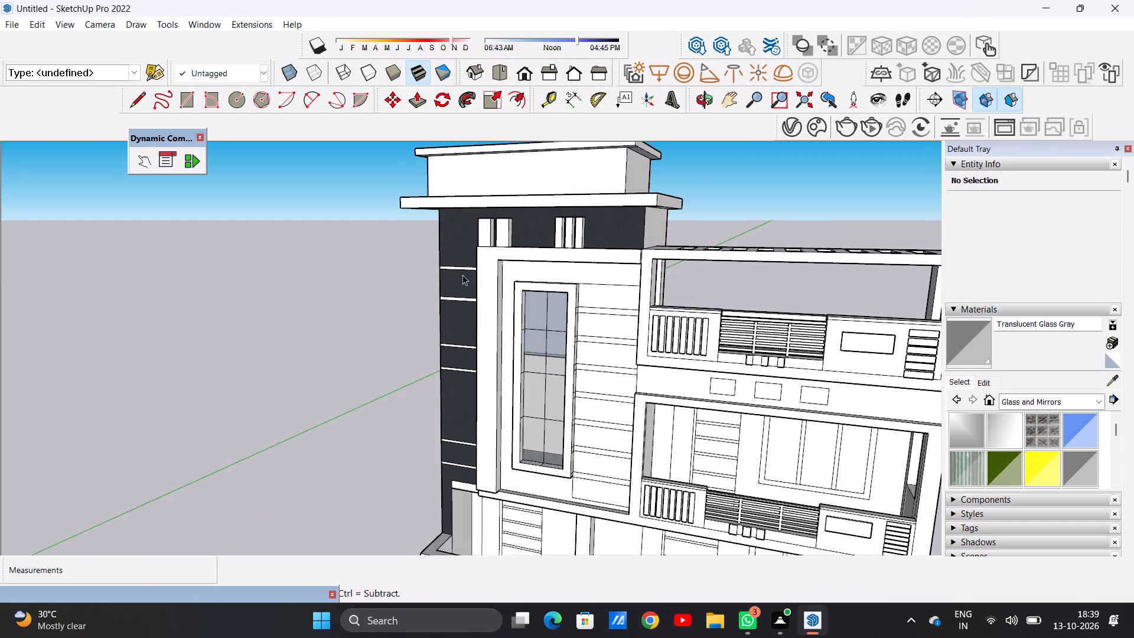
pyautogui.scroll(-6, 484, 266)
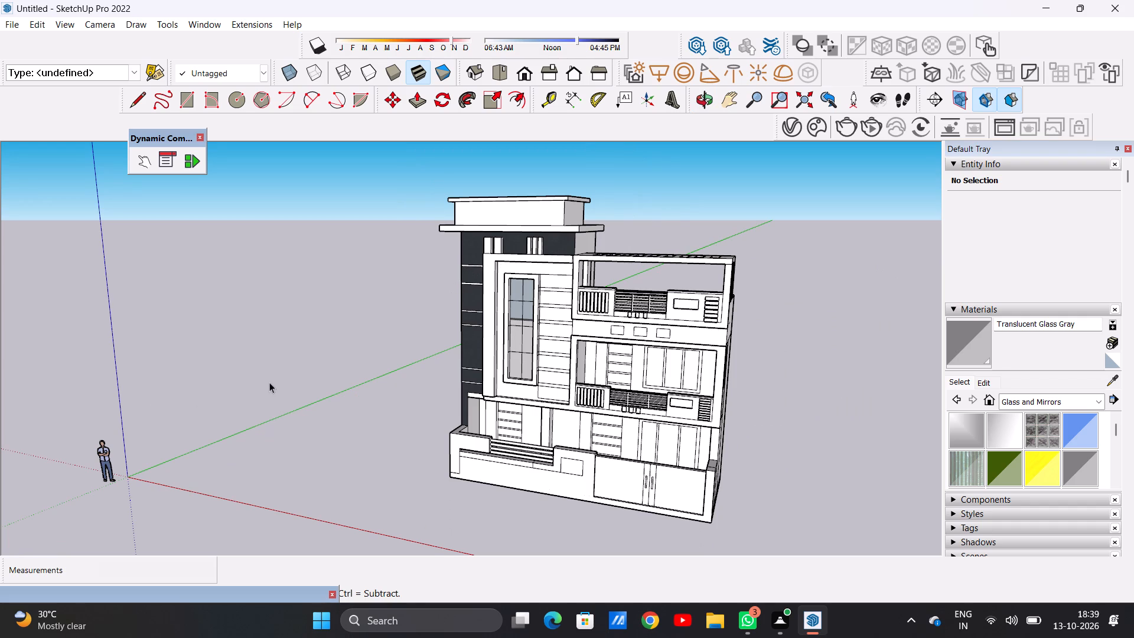
pyautogui.scroll(2, 524, 281)
pyautogui.scroll(-1, 524, 281)
pyautogui.scroll(10, 524, 281)
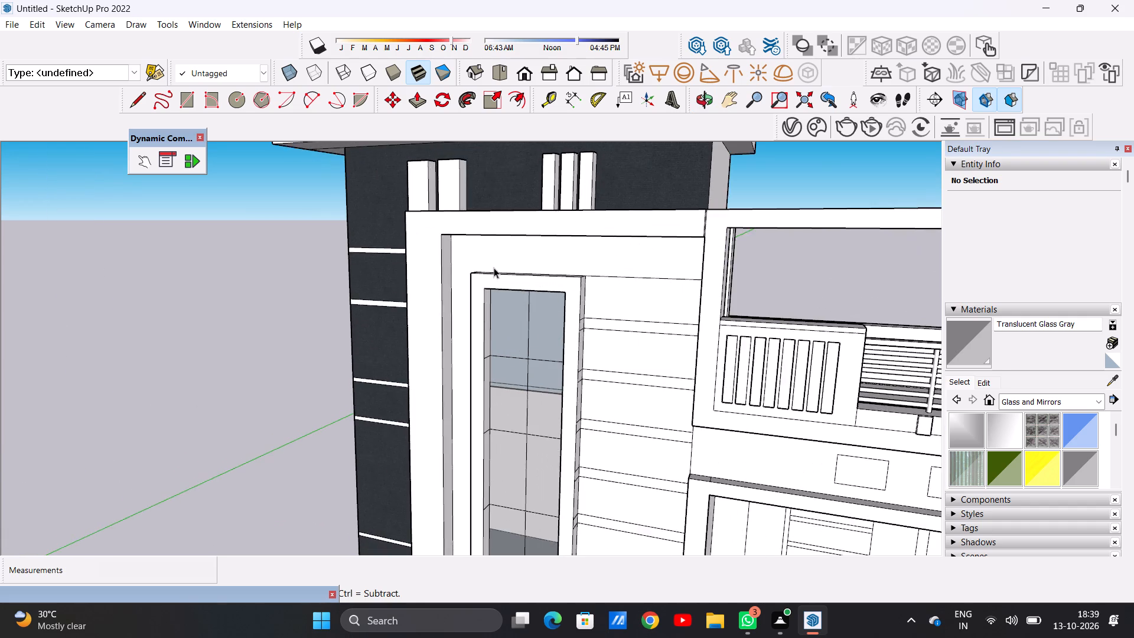
pyautogui.scroll(-9, 498, 273)
pyautogui.moveTo(449, 292); pyautogui.dragTo(656, 279, button='middle')
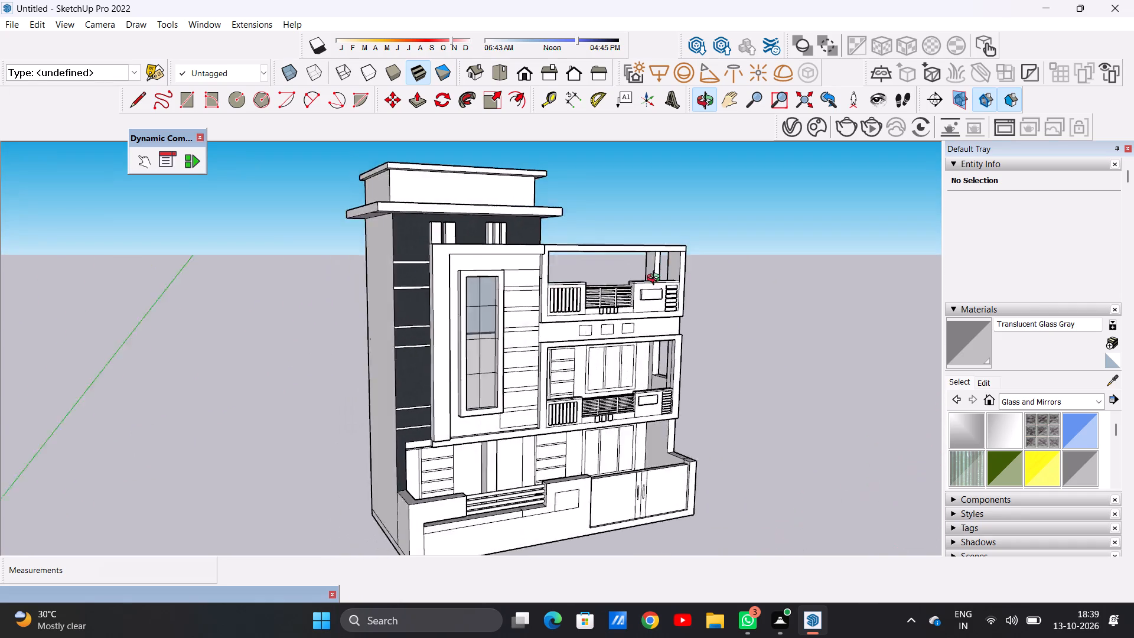
pyautogui.moveTo(656, 279); pyautogui.dragTo(531, 266, button='middle')
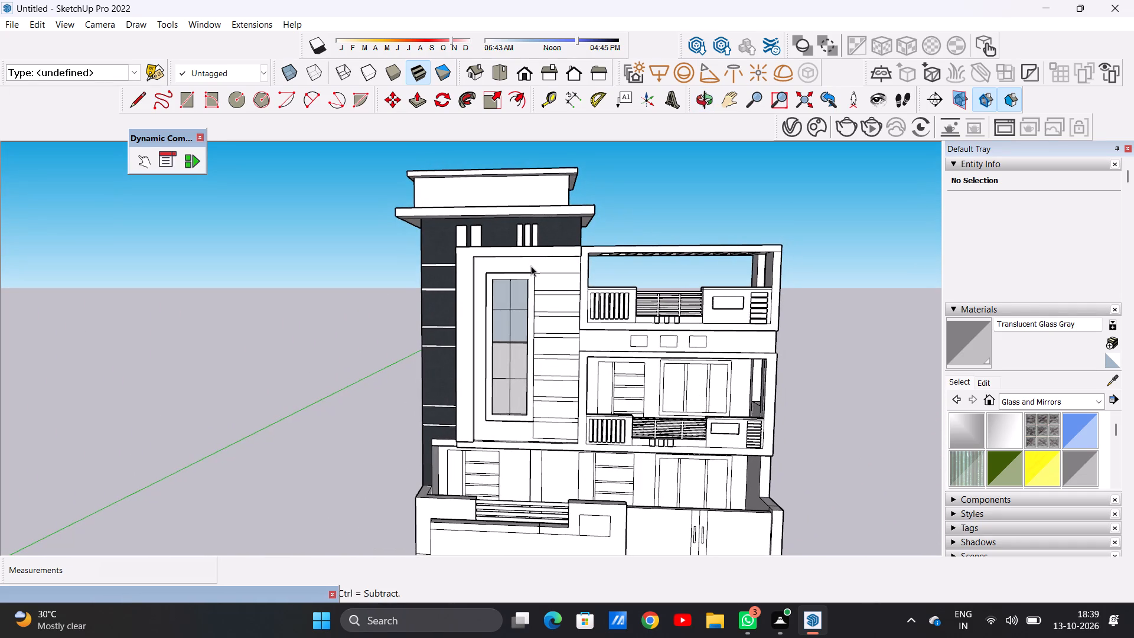
pyautogui.scroll(-4, 524, 276)
pyautogui.scroll(3, 554, 313)
pyautogui.scroll(-1, 552, 315)
pyautogui.scroll(5, 552, 315)
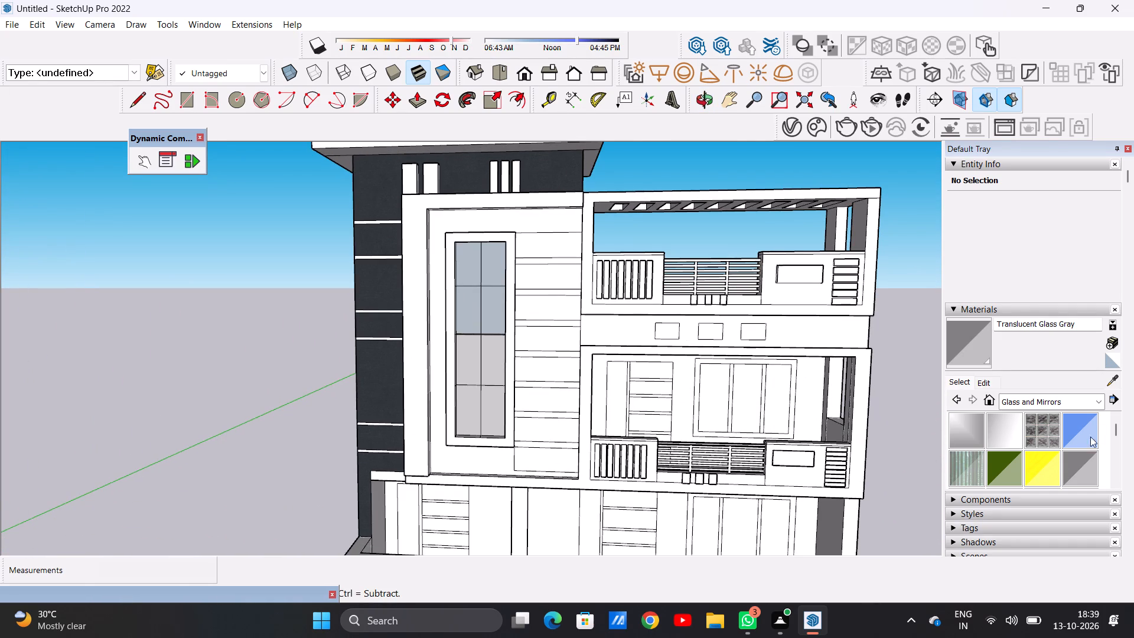
# Paint the recessed wall face bordering the tall window's raised frame with Wood Cherry Original from the Wood materials.
pyautogui.click(1093, 402)
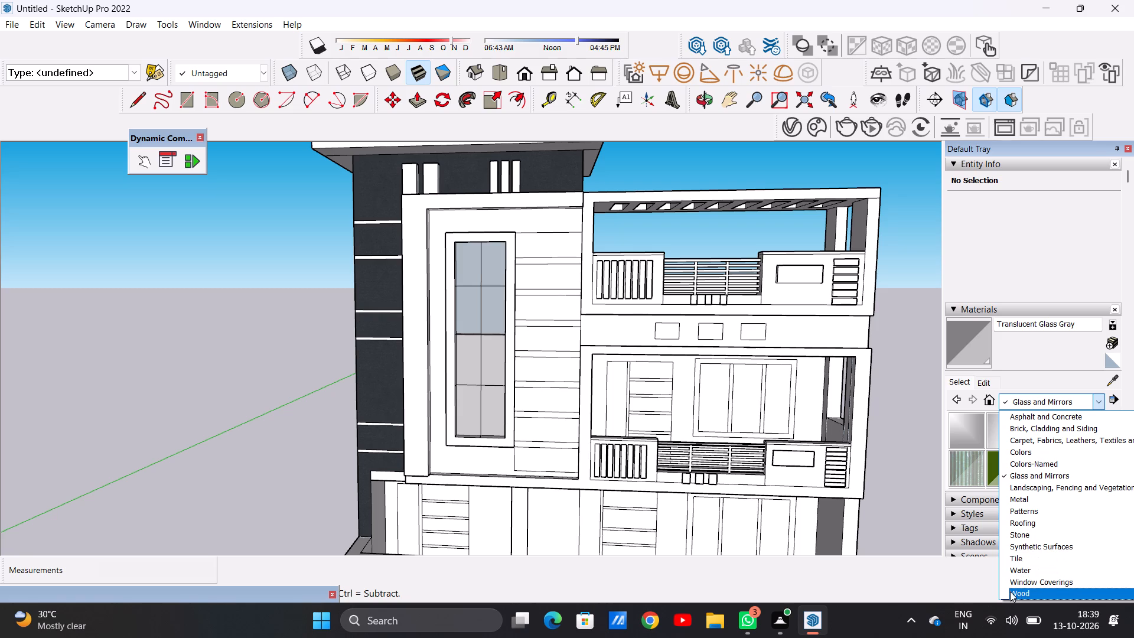
pyautogui.click(1012, 596)
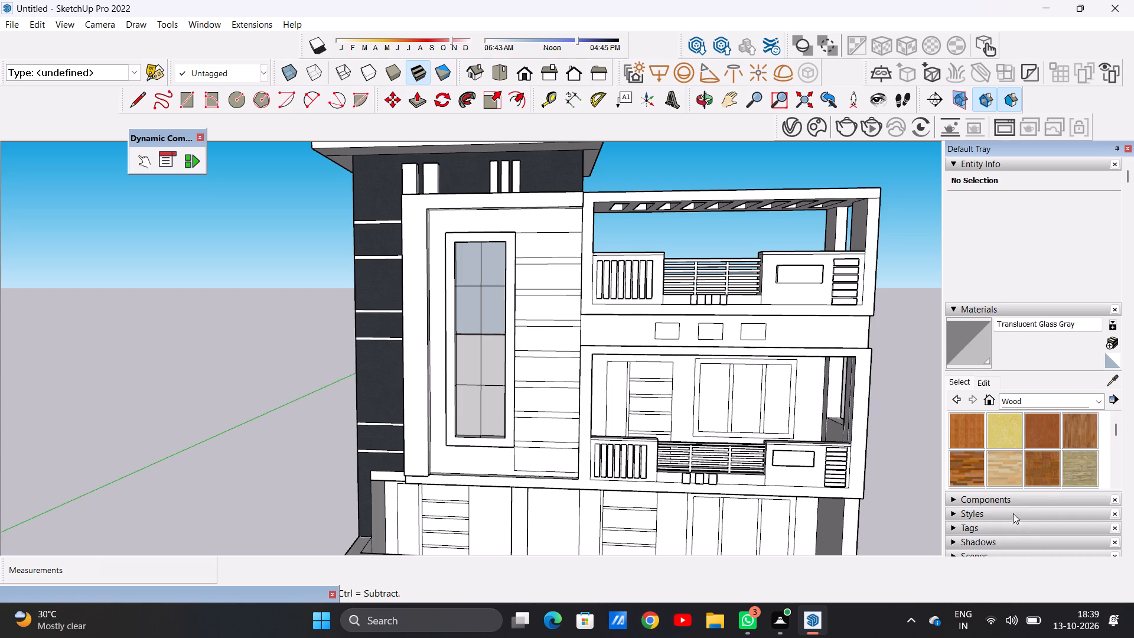
pyautogui.scroll(-1, 1008, 454)
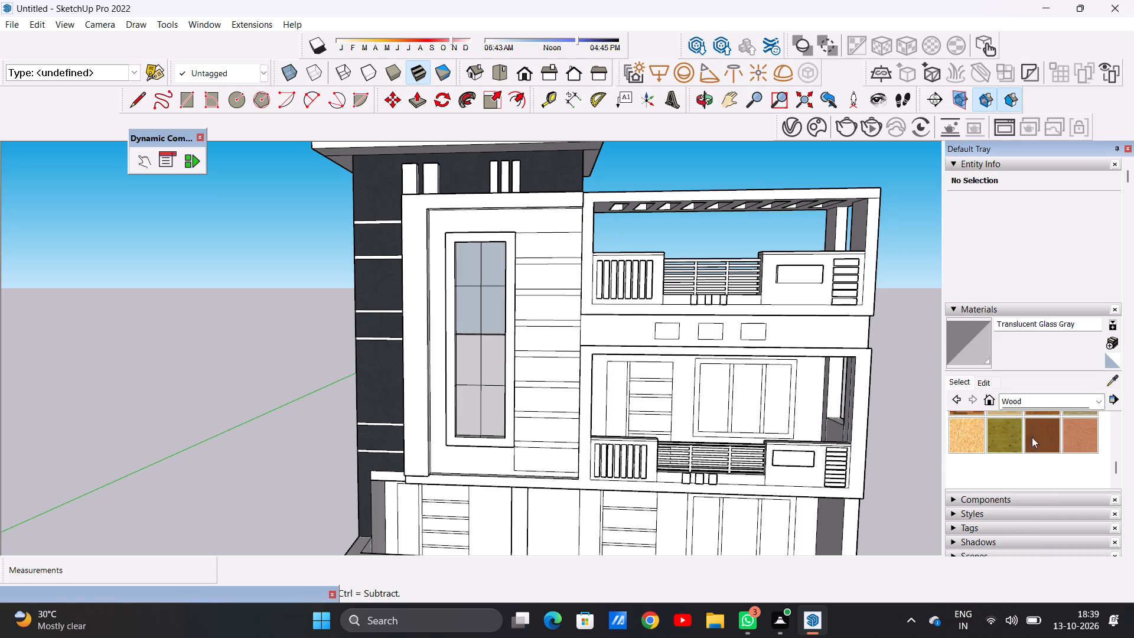
pyautogui.click(1039, 433)
pyautogui.scroll(1, 1028, 441)
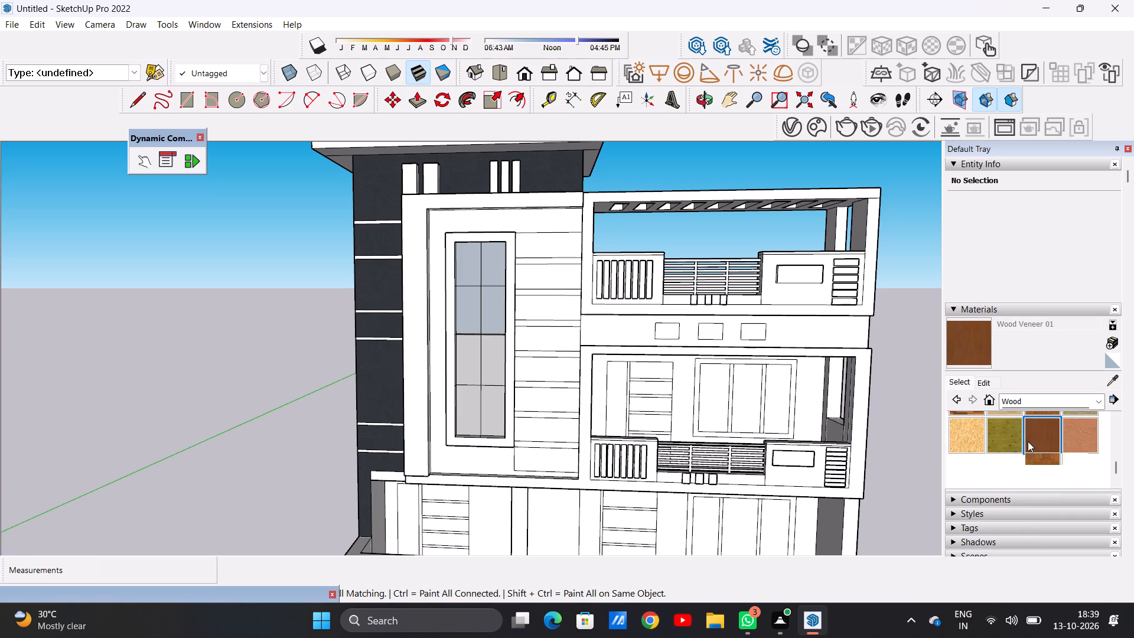
pyautogui.click(1034, 436)
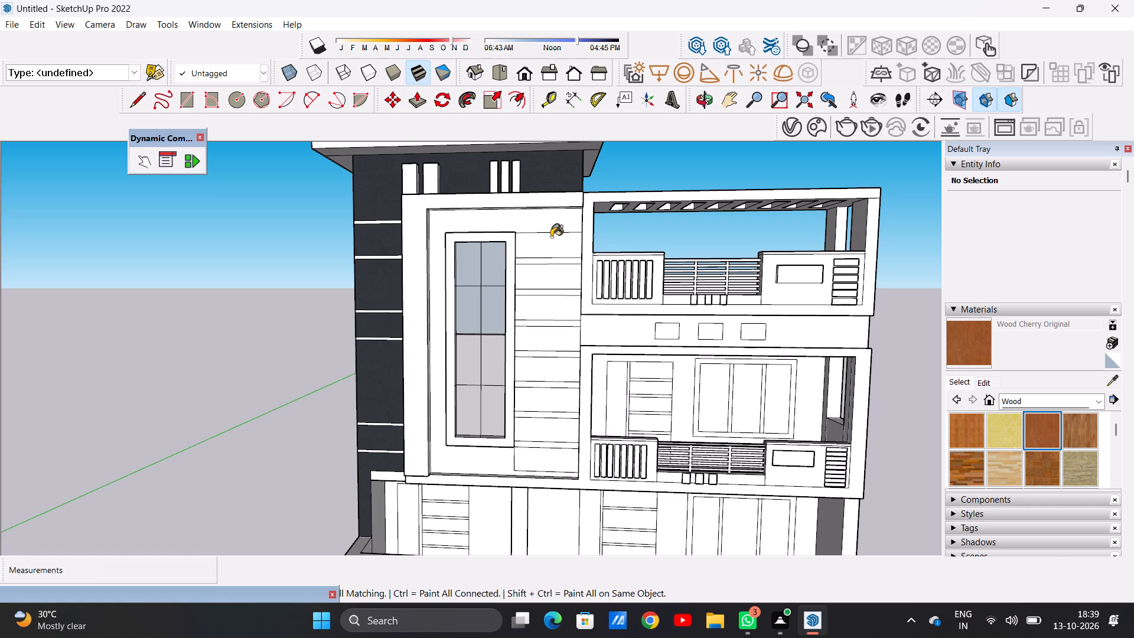
pyautogui.scroll(7, 536, 213)
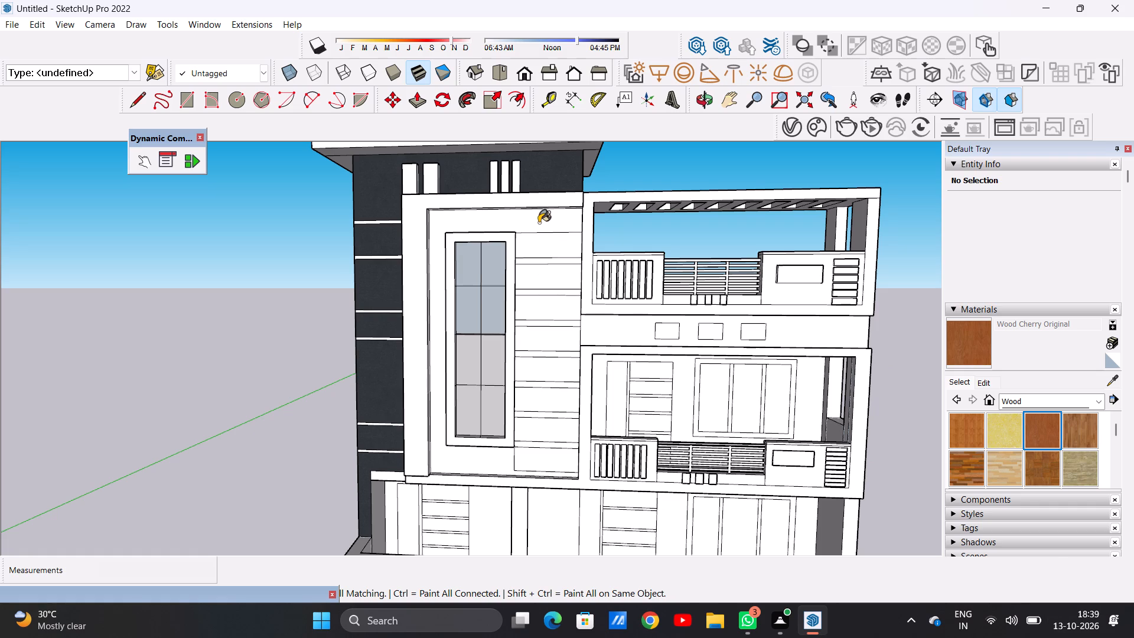
pyautogui.scroll(6, 539, 223)
pyautogui.click(539, 224)
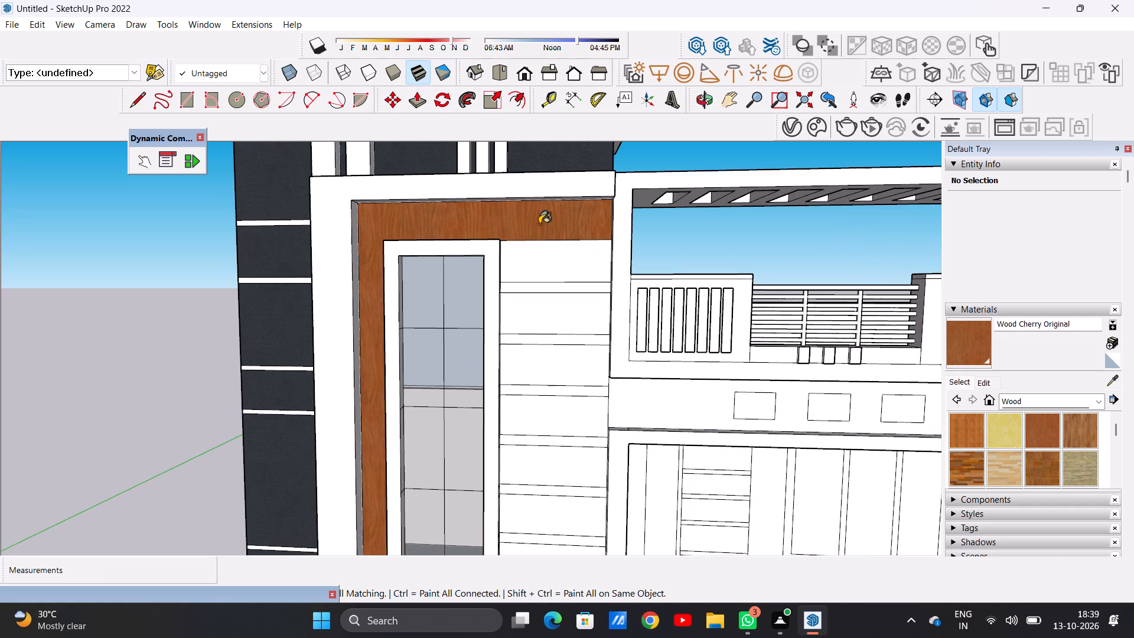
# Paint the upper four wall panels beside the tower's tall window with Wood Cherry Original, leaving the thin strips between them white.
pyautogui.click(548, 269)
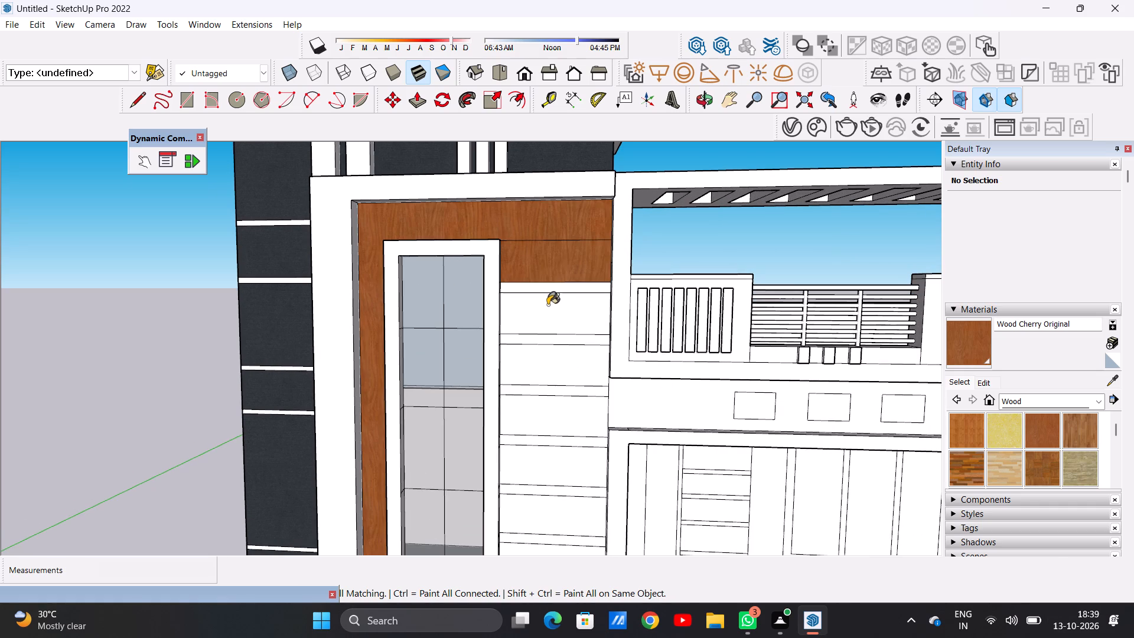
pyautogui.click(548, 312)
pyautogui.click(548, 375)
pyautogui.scroll(-7, 540, 281)
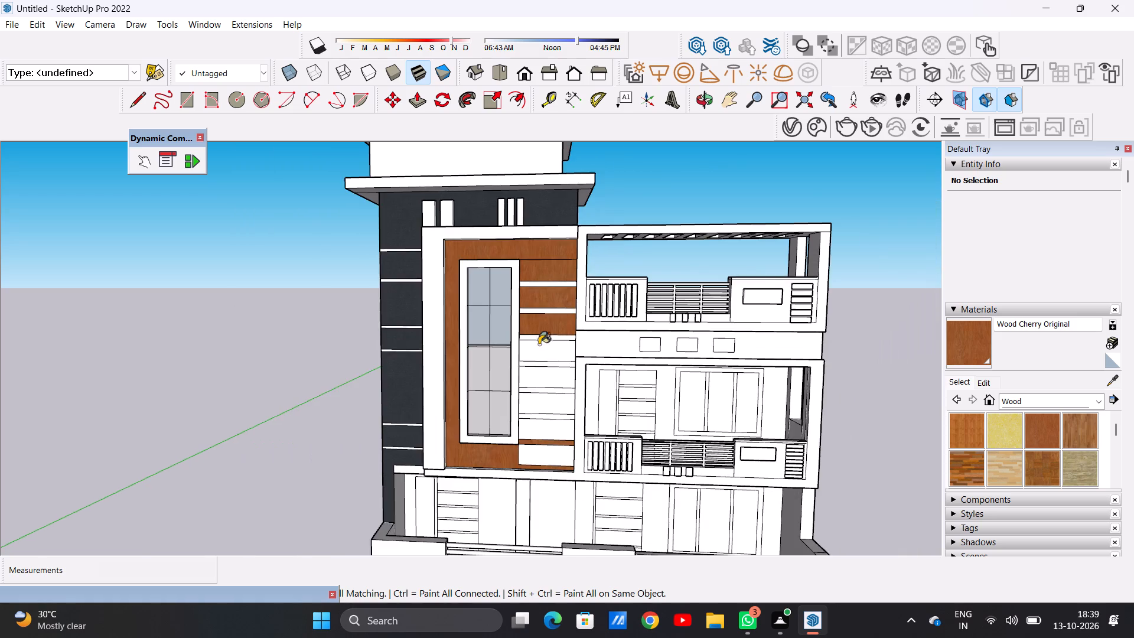
pyautogui.scroll(11, 538, 367)
pyautogui.click(551, 320)
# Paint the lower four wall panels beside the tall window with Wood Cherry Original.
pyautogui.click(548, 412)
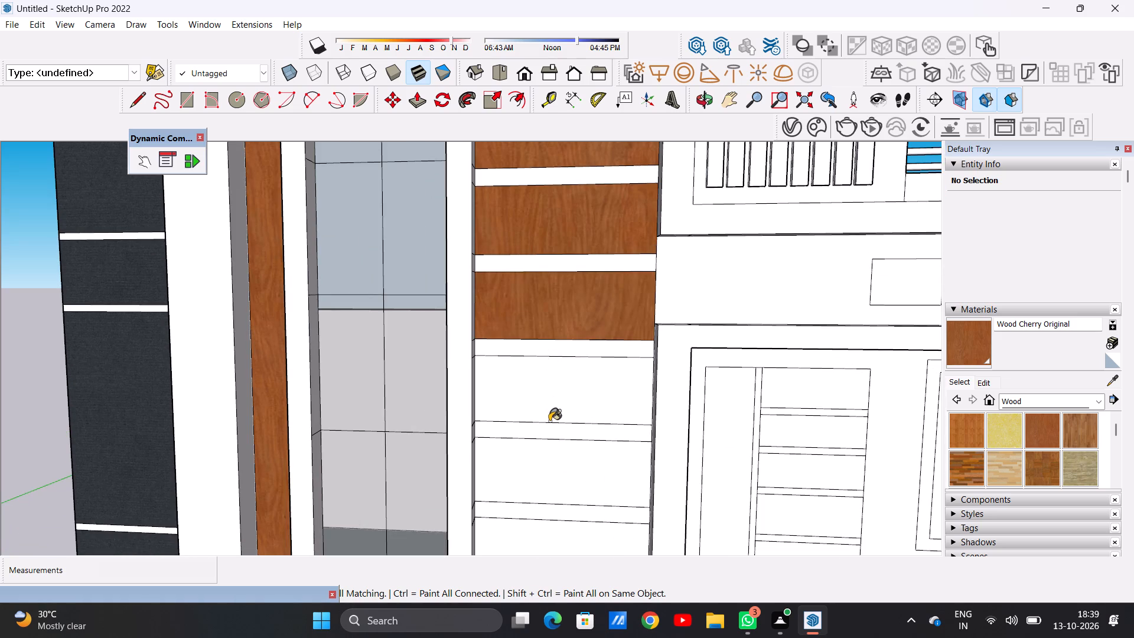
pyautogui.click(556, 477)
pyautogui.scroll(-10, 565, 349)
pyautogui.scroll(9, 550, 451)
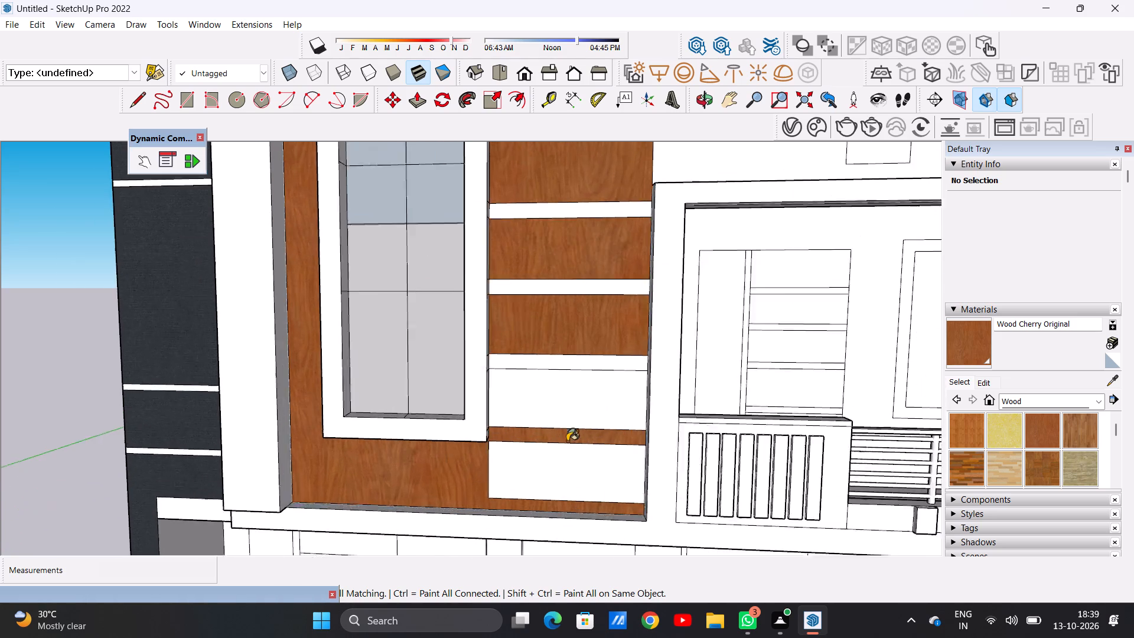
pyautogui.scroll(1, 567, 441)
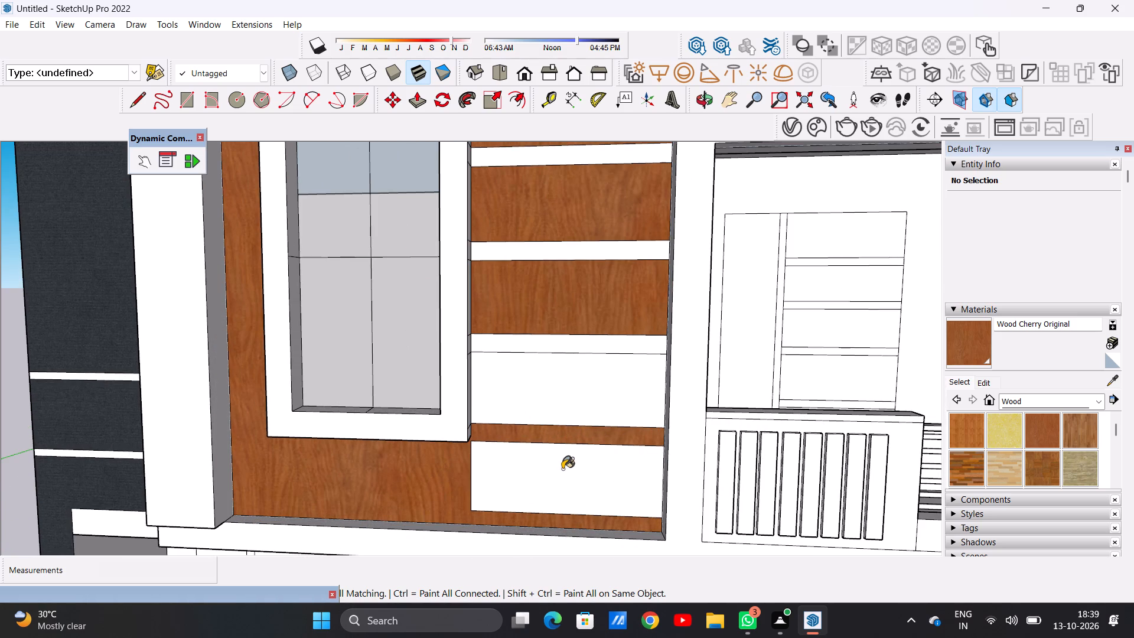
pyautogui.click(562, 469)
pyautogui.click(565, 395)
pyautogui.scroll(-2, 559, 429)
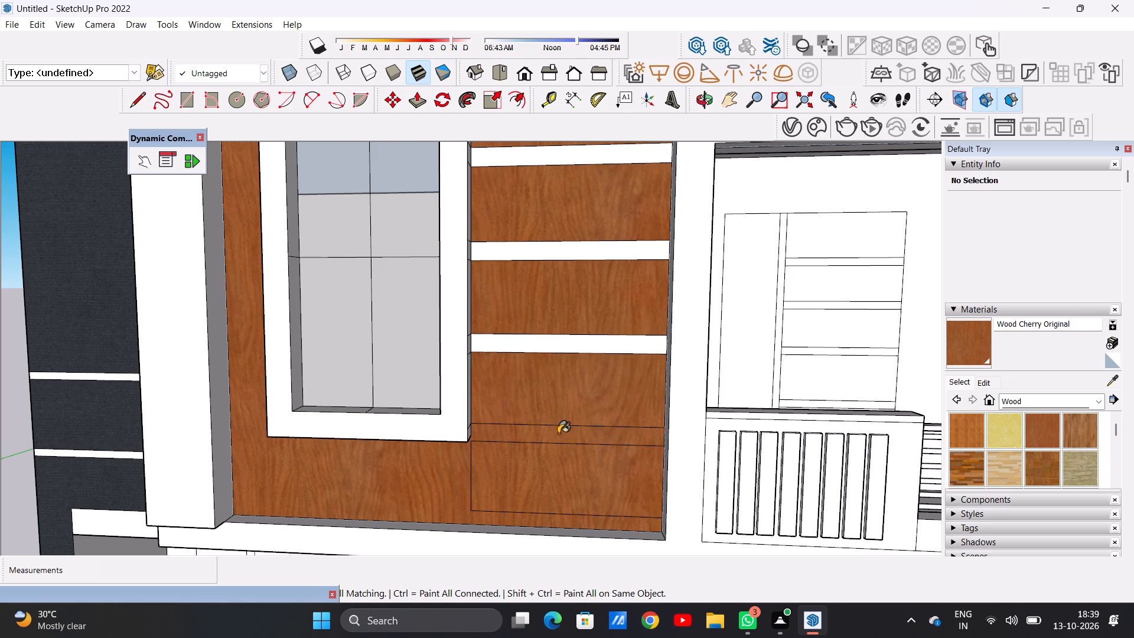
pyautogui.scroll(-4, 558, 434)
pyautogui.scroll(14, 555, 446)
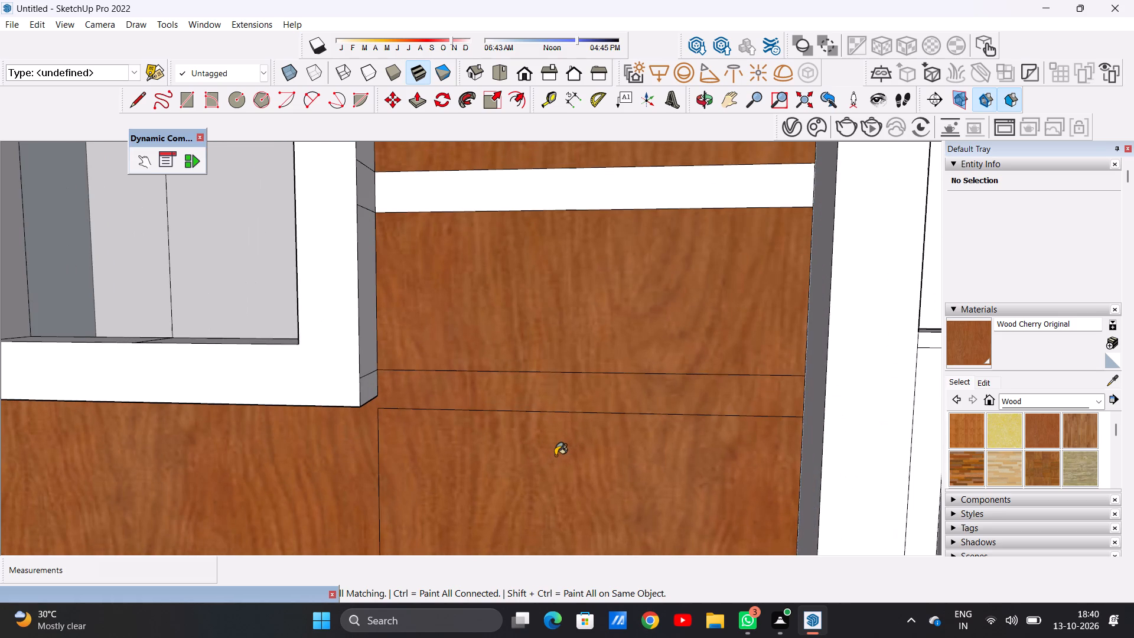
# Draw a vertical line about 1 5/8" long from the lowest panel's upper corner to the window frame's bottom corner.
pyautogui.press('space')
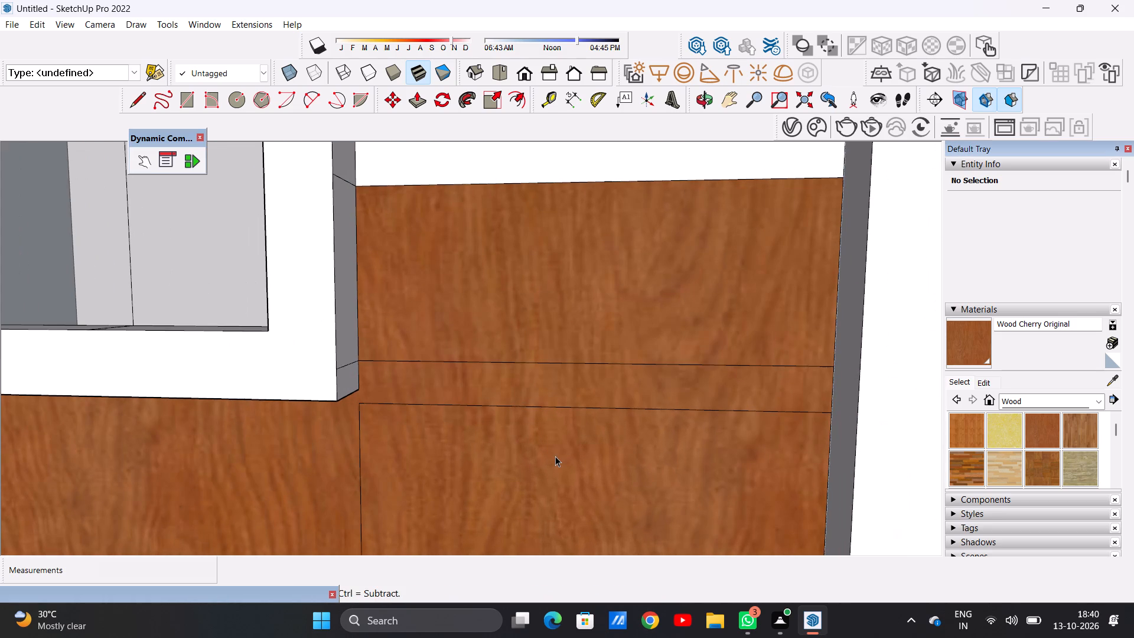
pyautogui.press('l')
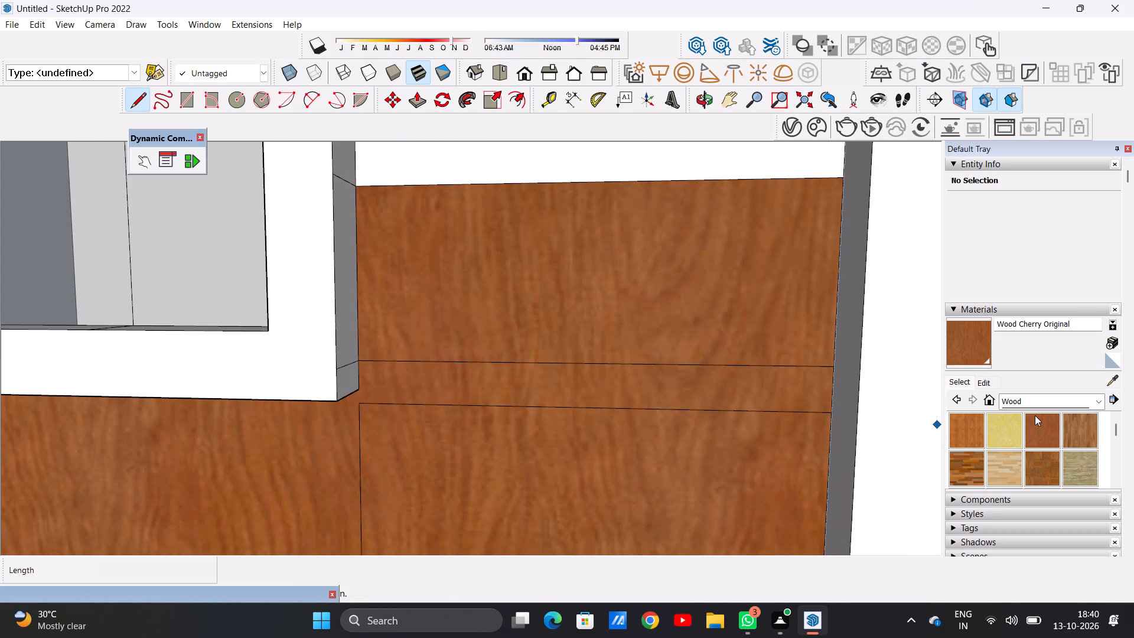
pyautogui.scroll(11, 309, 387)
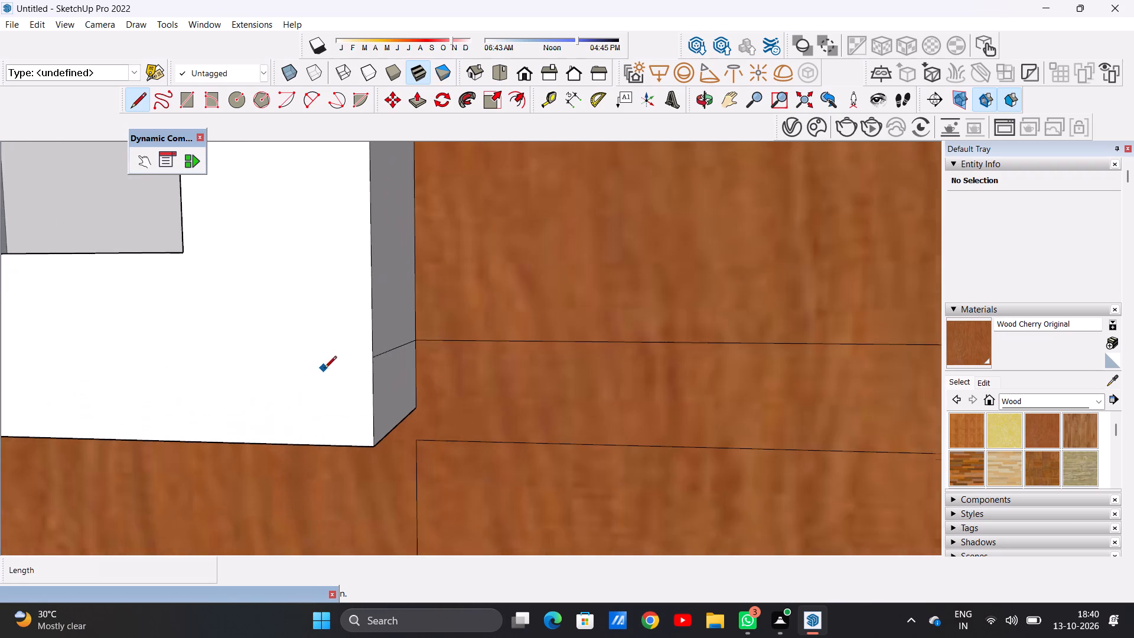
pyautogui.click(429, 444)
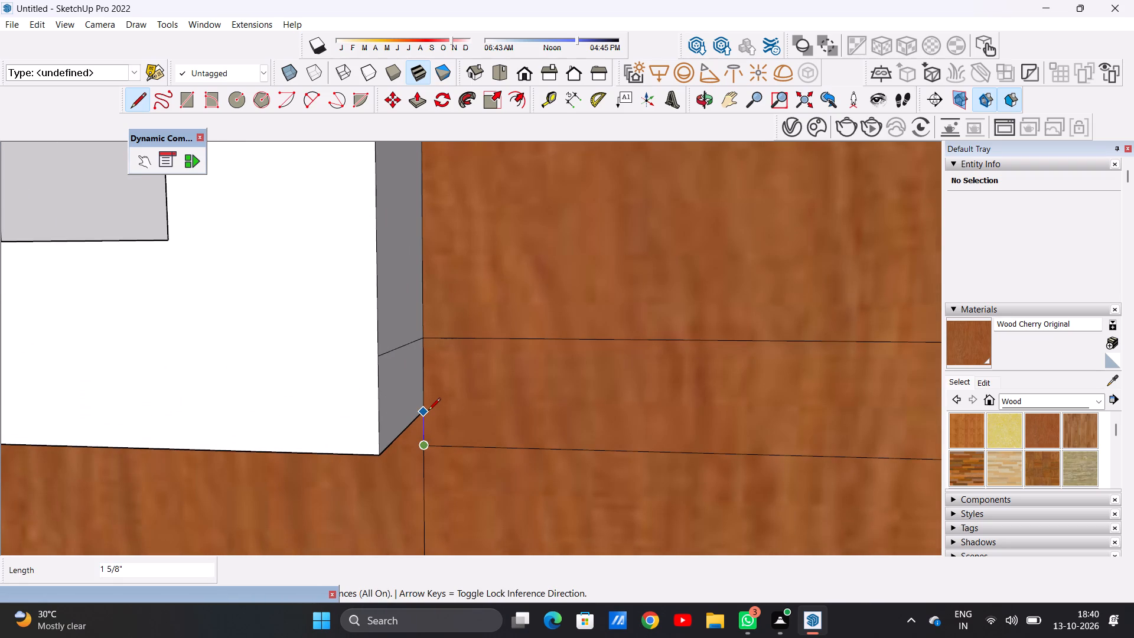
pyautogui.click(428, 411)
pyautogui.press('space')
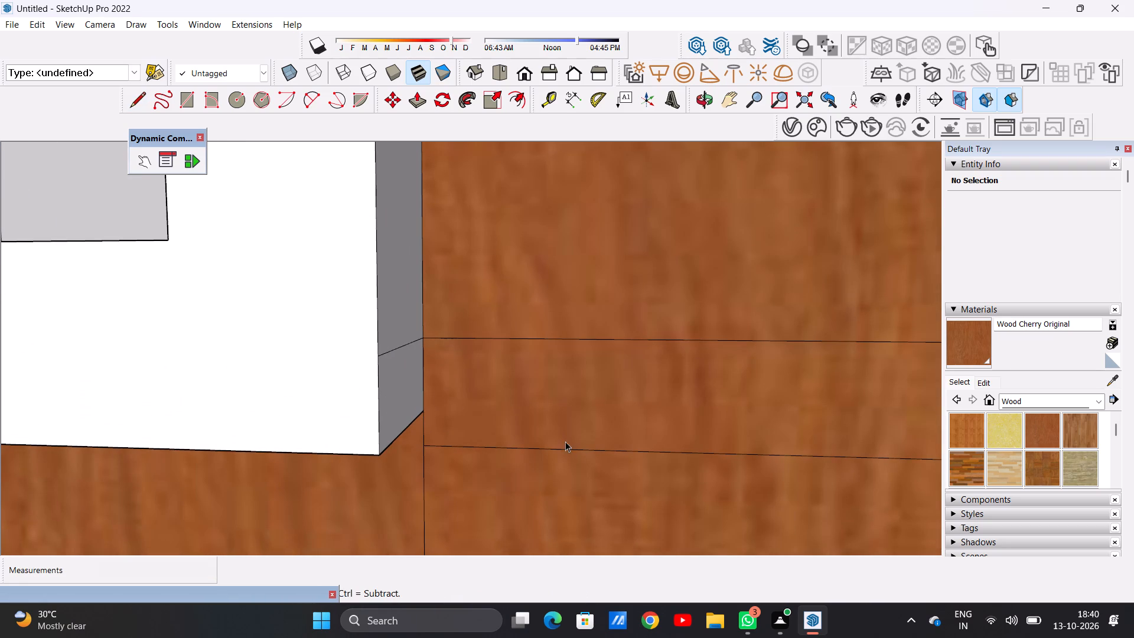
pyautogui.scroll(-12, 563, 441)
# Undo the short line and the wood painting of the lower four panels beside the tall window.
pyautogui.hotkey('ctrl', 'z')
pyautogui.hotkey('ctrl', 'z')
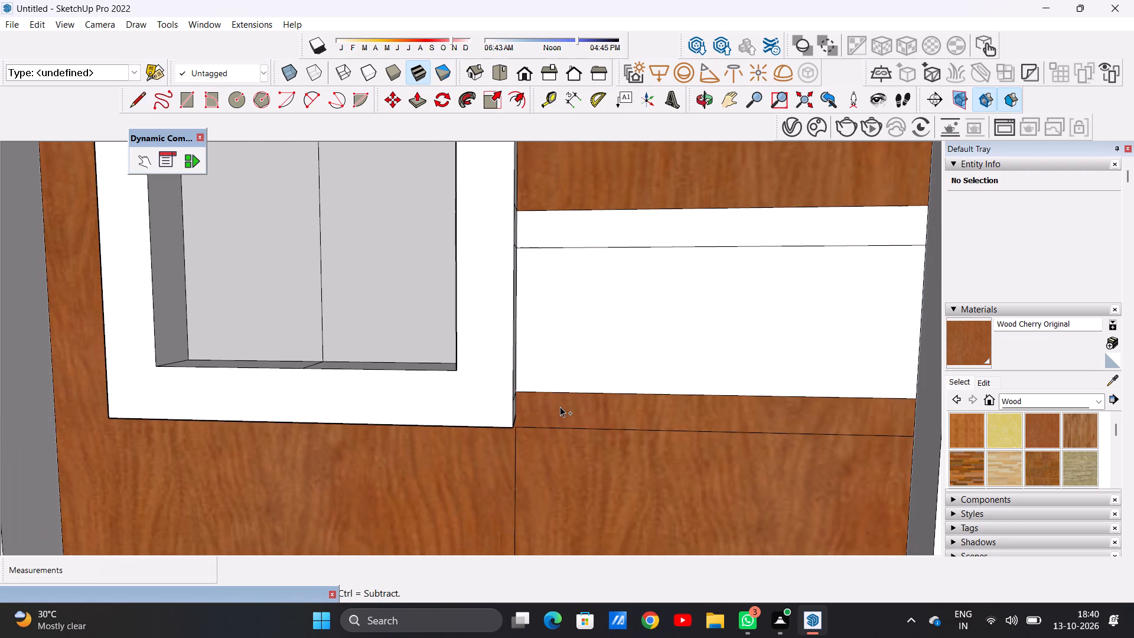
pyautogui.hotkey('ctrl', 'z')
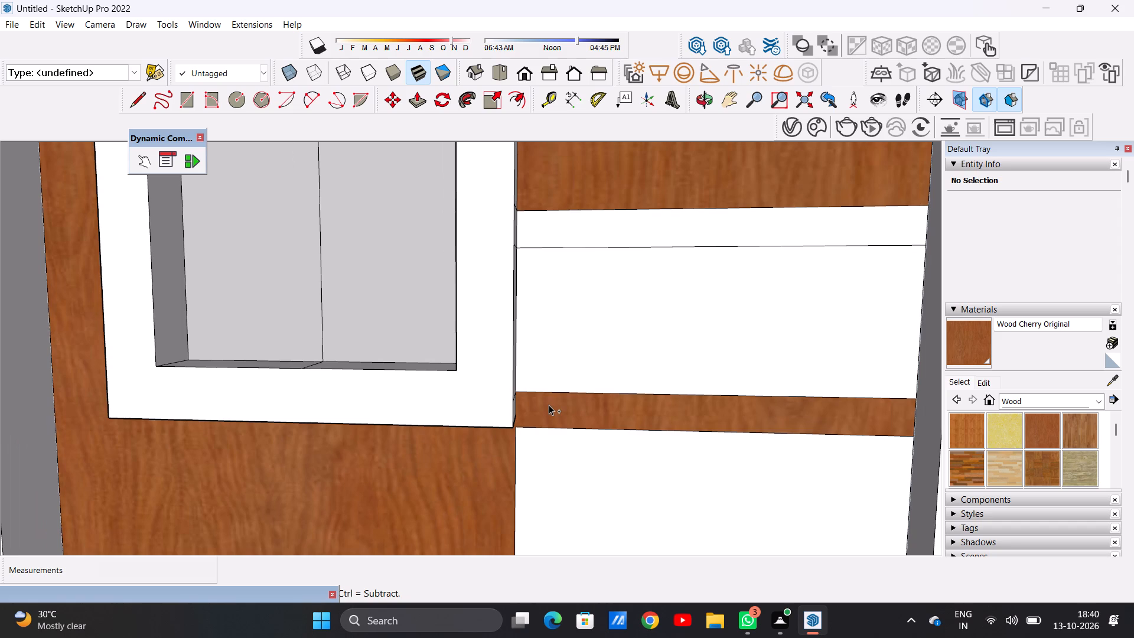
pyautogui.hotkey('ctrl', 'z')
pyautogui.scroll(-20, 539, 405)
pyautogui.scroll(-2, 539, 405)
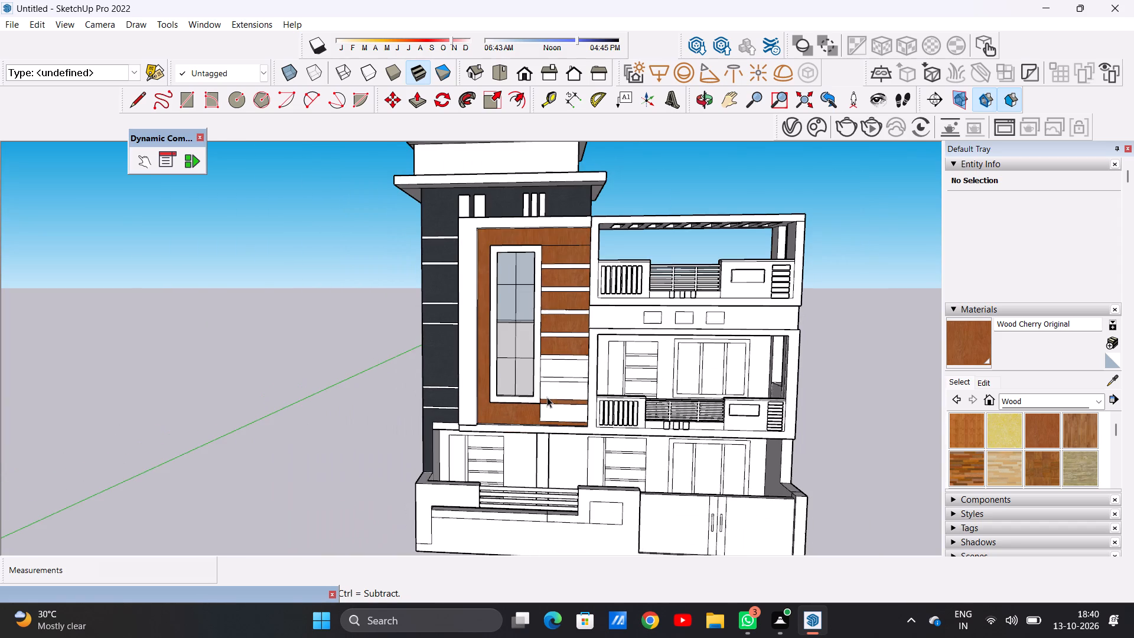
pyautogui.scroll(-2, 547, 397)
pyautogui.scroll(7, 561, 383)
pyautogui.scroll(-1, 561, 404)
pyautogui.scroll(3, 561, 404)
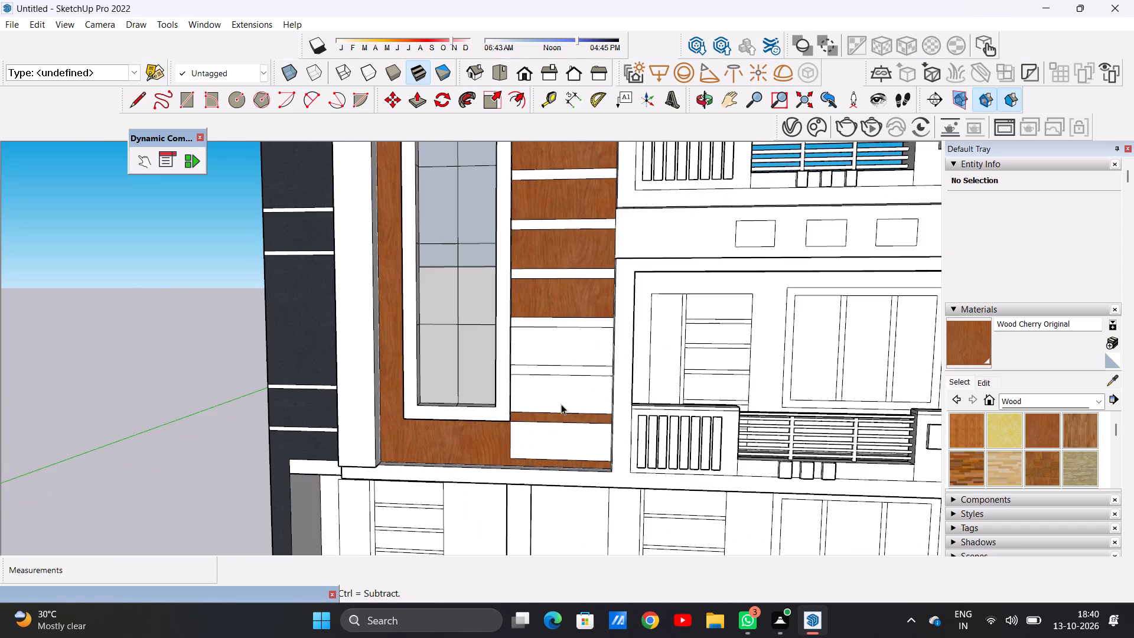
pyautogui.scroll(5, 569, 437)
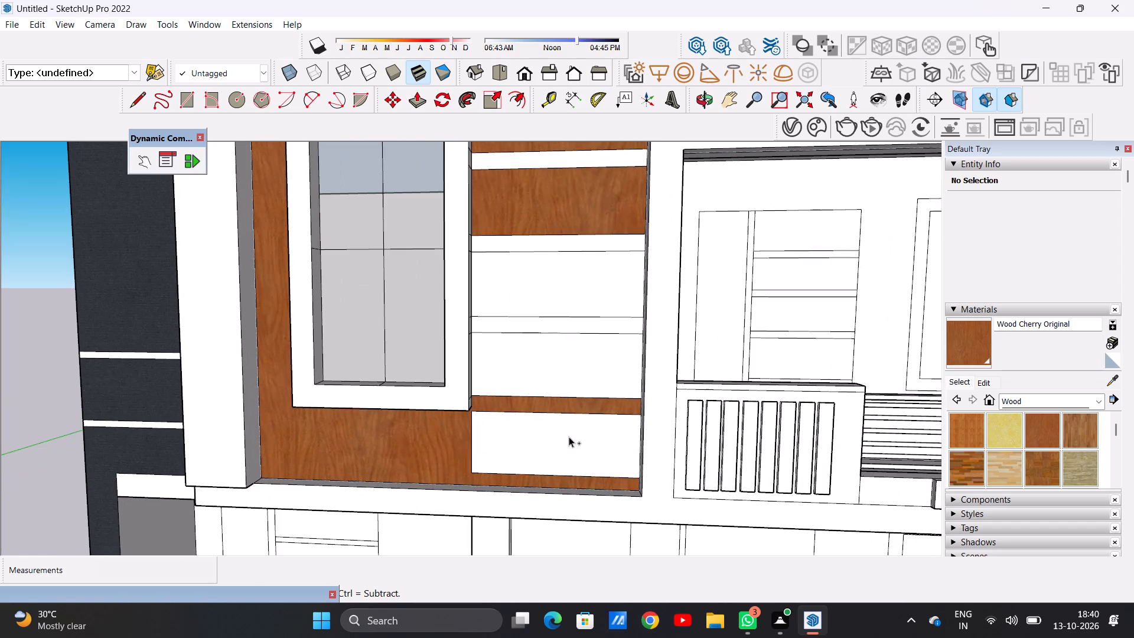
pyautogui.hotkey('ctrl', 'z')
# Draw a vertical line from the lowest panel's upper corner to the window frame's bottom back corner, separating the strip from the wall face.
pyautogui.scroll(-3, 548, 437)
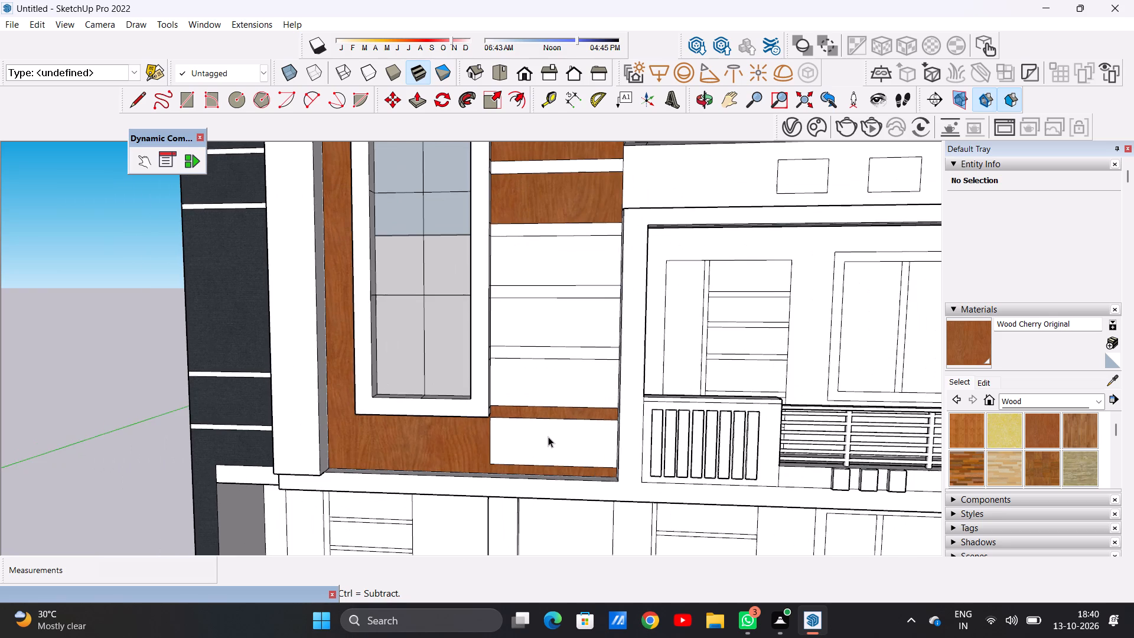
pyautogui.scroll(-2, 548, 437)
pyautogui.scroll(12, 471, 443)
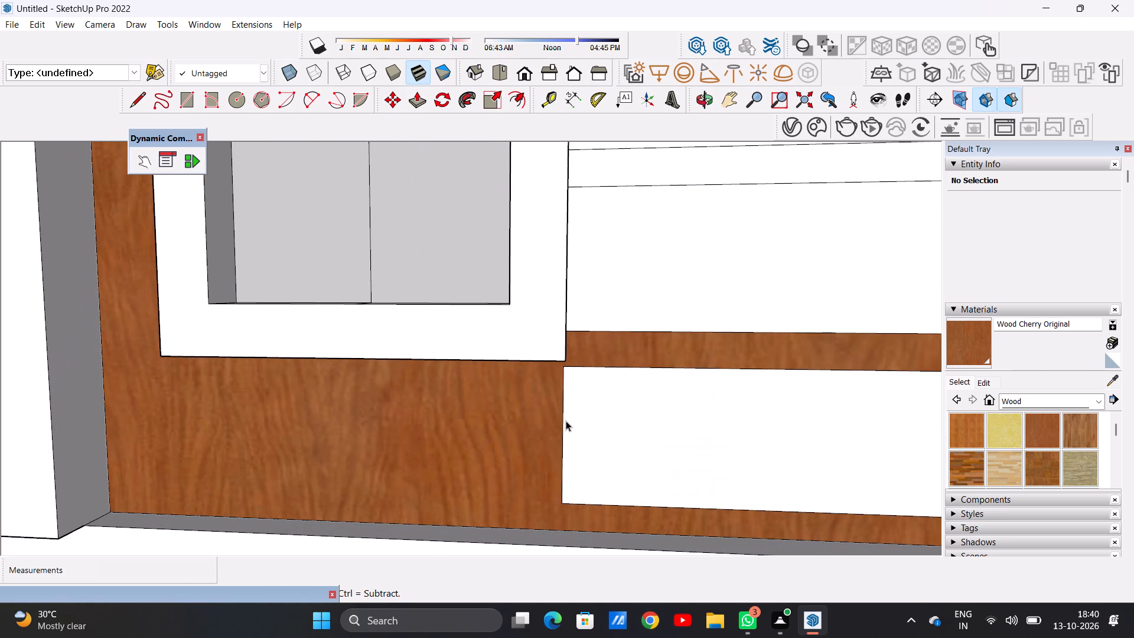
pyautogui.moveTo(568, 421); pyautogui.dragTo(438, 432, button='middle')
pyautogui.scroll(5, 460, 384)
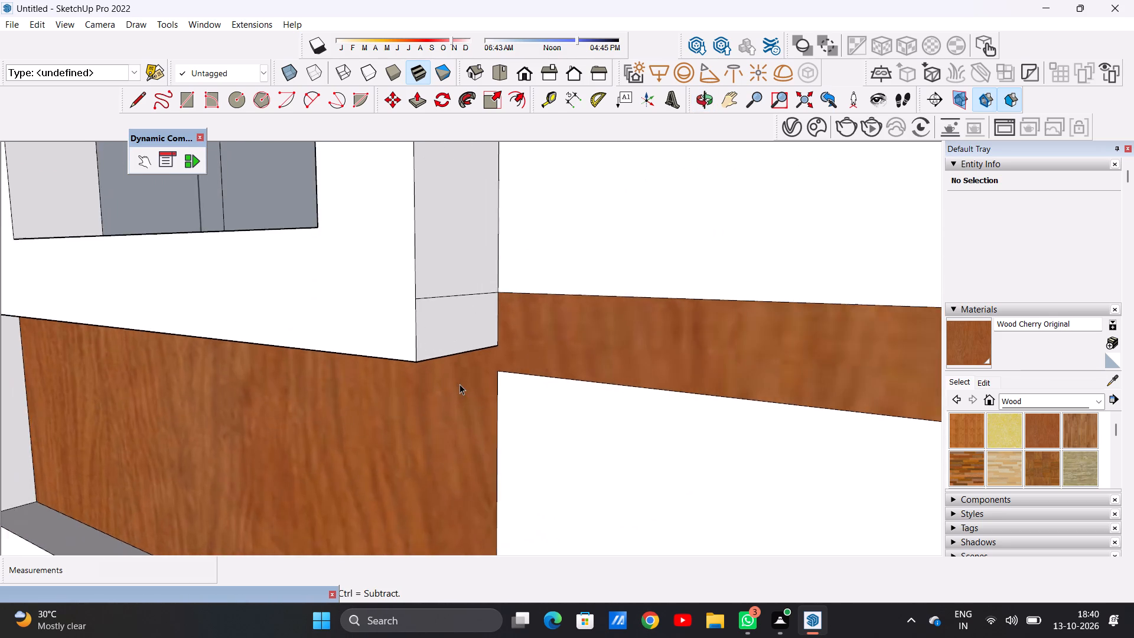
pyautogui.scroll(4, 460, 384)
pyautogui.scroll(-1, 467, 370)
pyautogui.scroll(9, 468, 369)
pyautogui.press('l')
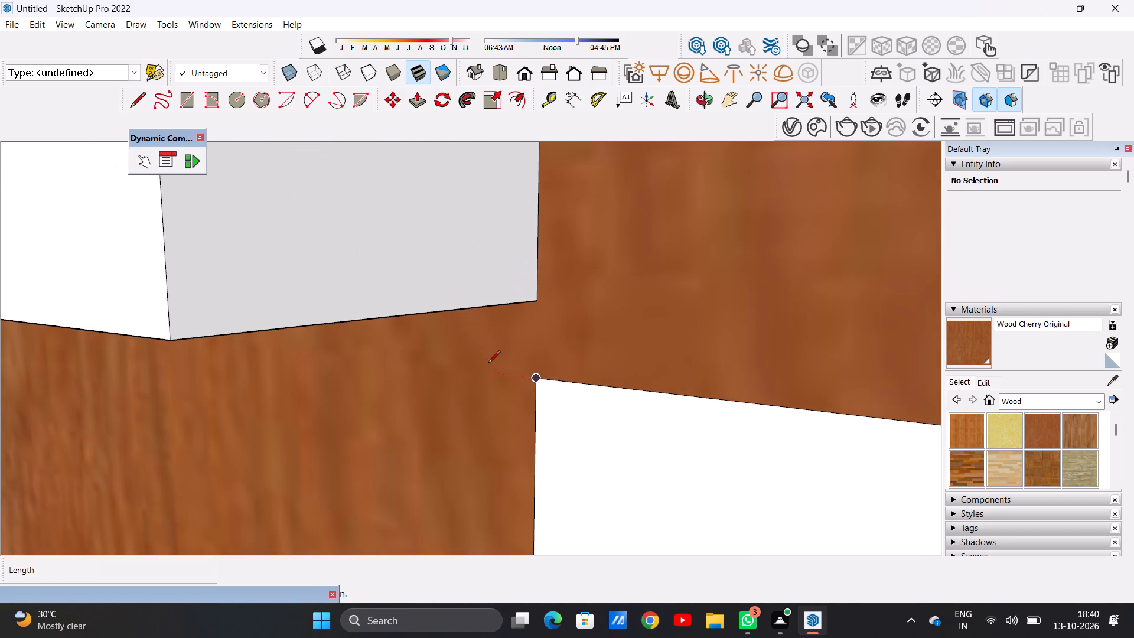
pyautogui.click(535, 379)
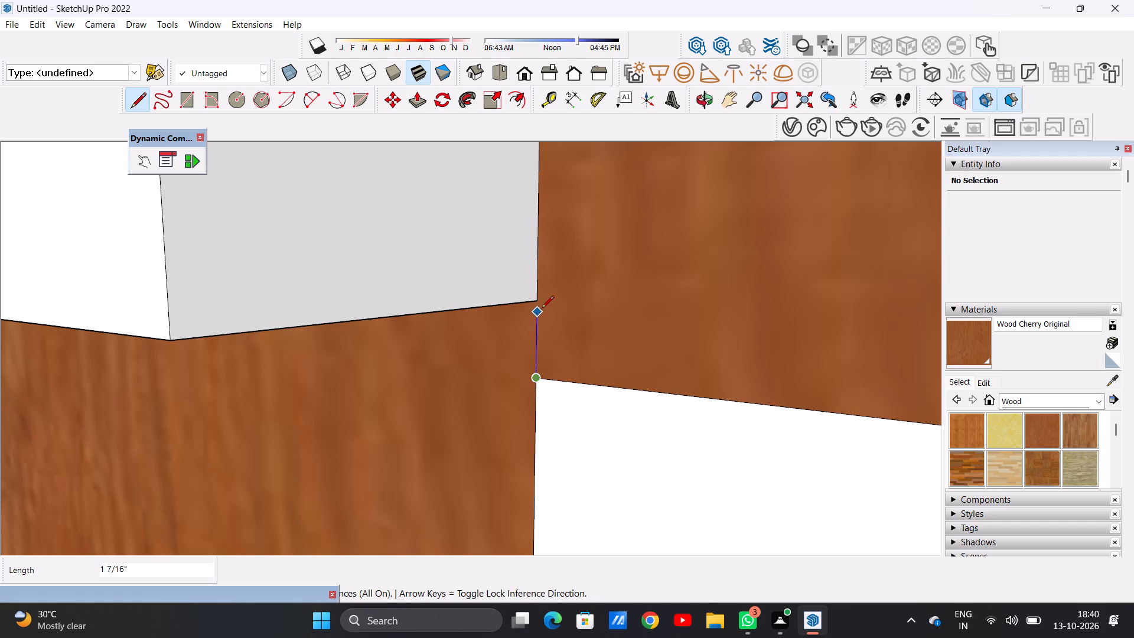
pyautogui.click(539, 299)
pyautogui.press('space')
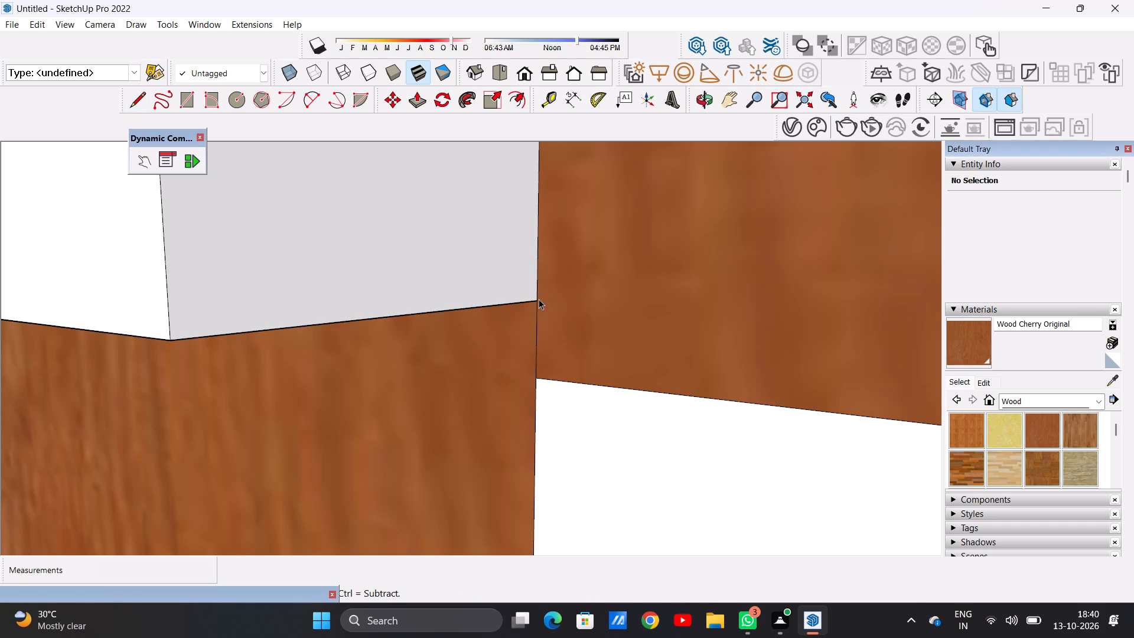
pyautogui.scroll(-20, 528, 354)
pyautogui.scroll(-14, 528, 354)
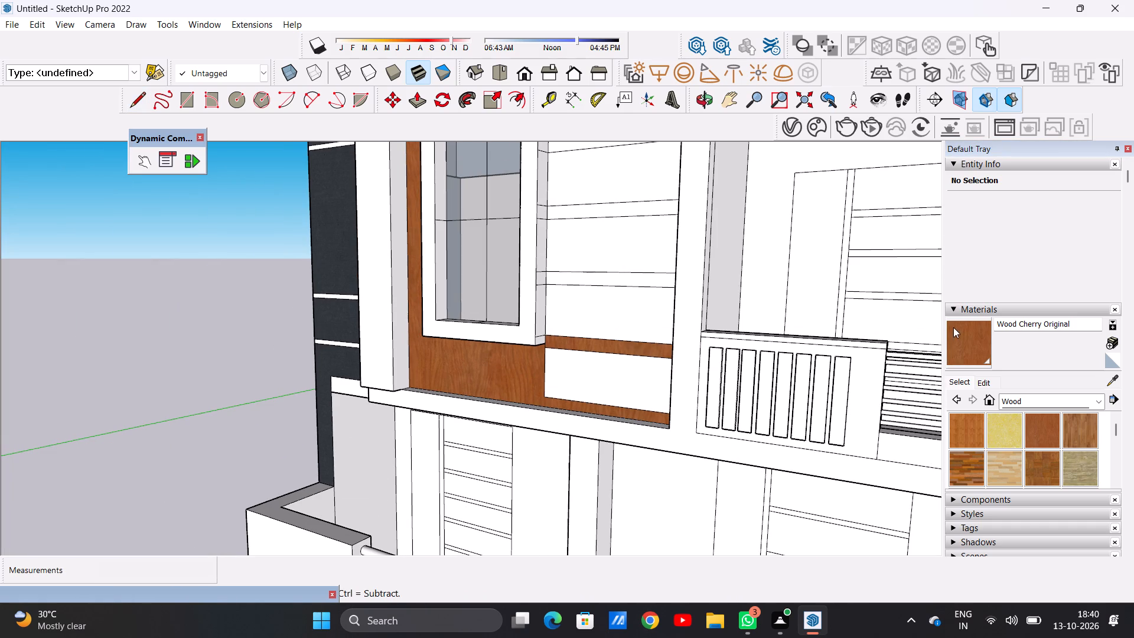
# Paint the four remaining white panels beside the lower part of the tall window with Wood Cherry Original.
pyautogui.click(969, 341)
pyautogui.scroll(-5, 597, 412)
pyautogui.scroll(6, 606, 401)
pyautogui.scroll(-1, 606, 401)
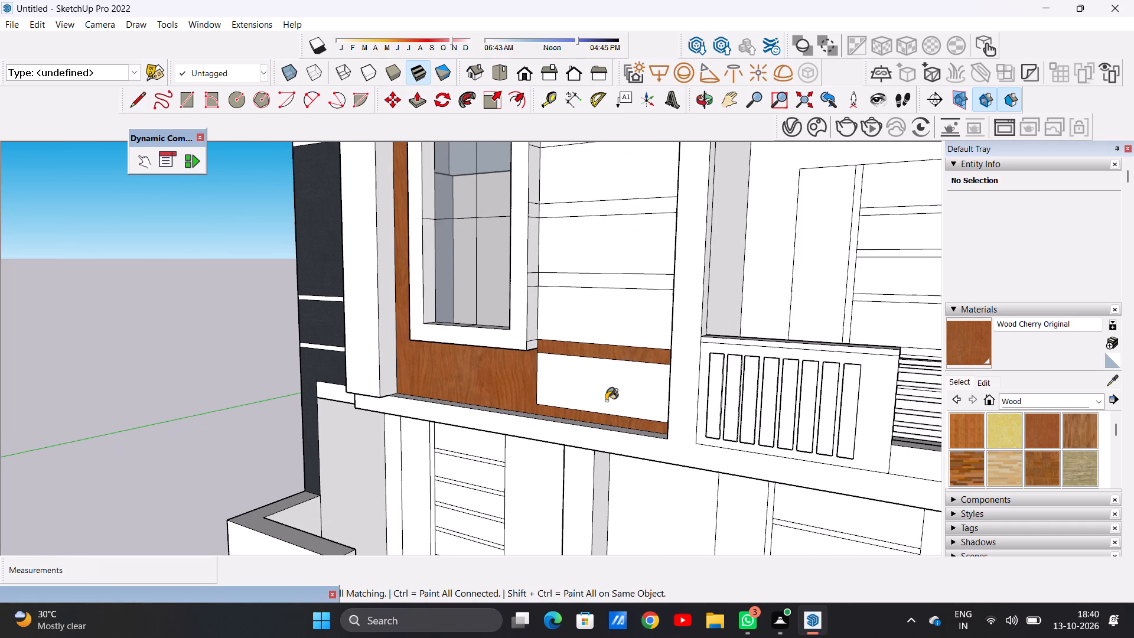
pyautogui.click(606, 401)
pyautogui.click(615, 319)
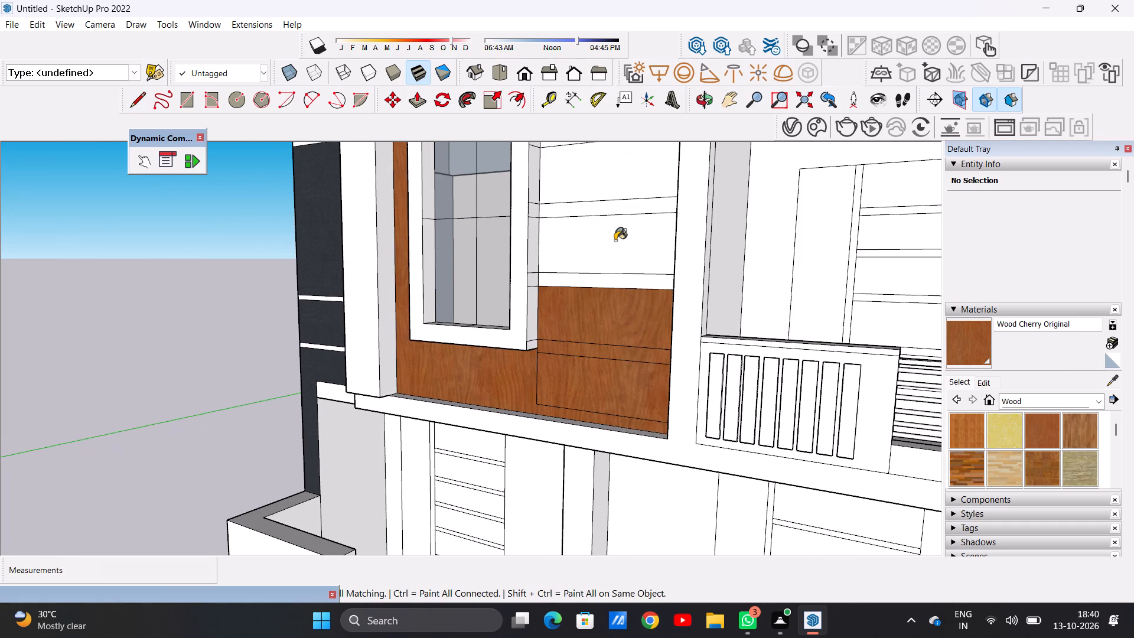
pyautogui.click(615, 229)
pyautogui.scroll(-10, 618, 361)
pyautogui.scroll(-1, 606, 281)
pyautogui.scroll(7, 606, 281)
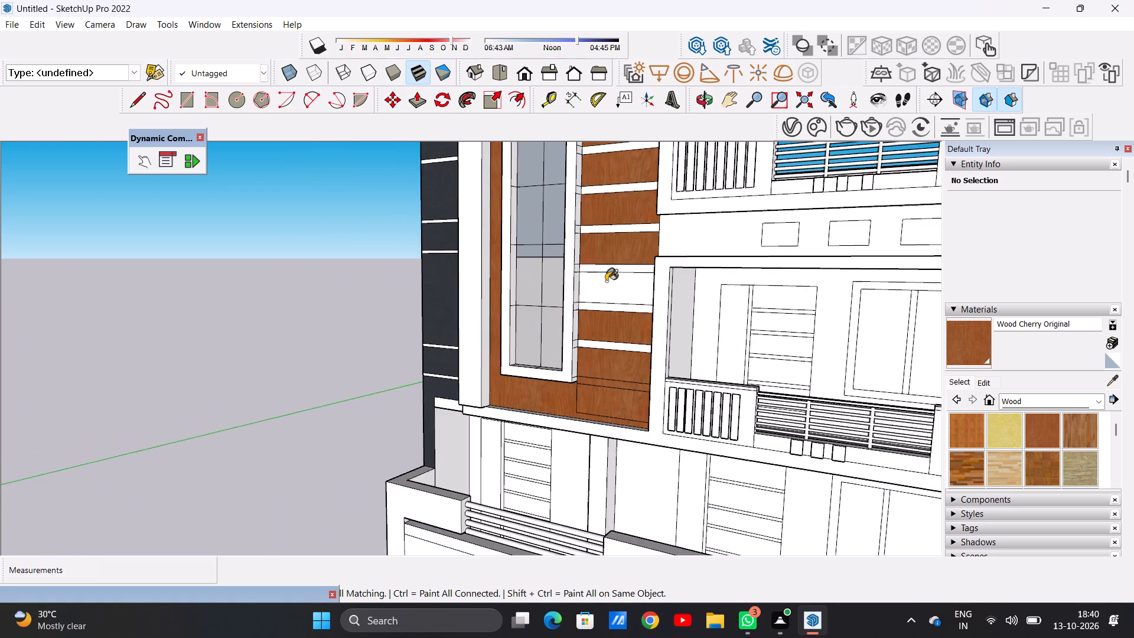
pyautogui.scroll(5, 606, 281)
pyautogui.click(608, 281)
pyautogui.scroll(-18, 607, 364)
pyautogui.moveTo(589, 367); pyautogui.dragTo(650, 356, button='middle')
pyautogui.scroll(11, 594, 399)
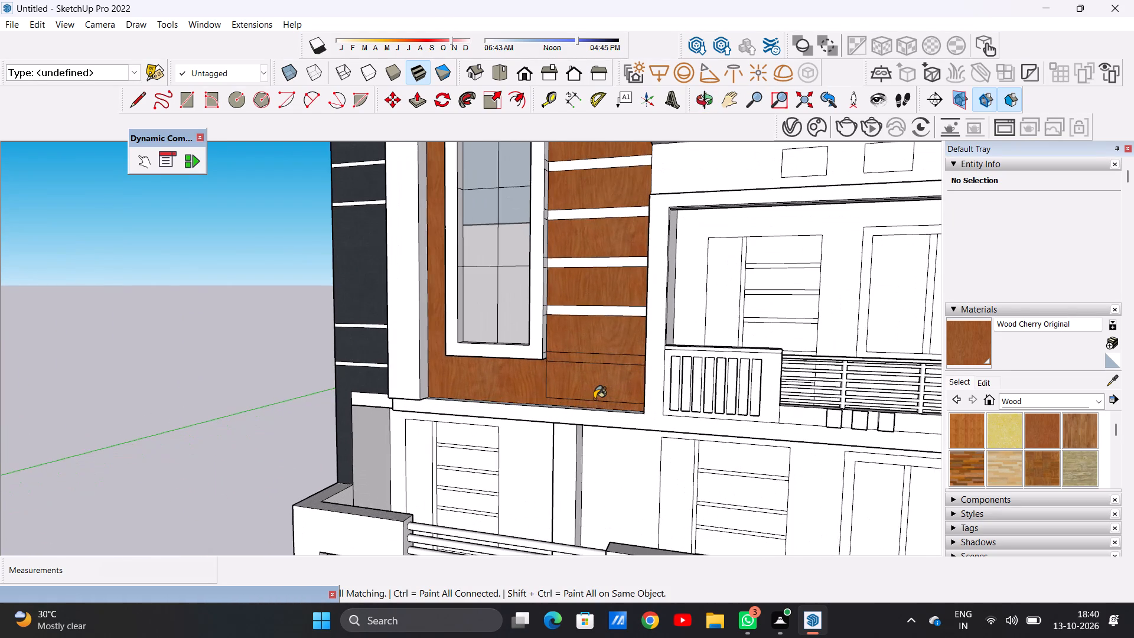
pyautogui.press('space')
pyautogui.moveTo(558, 394); pyautogui.dragTo(639, 393, button='middle')
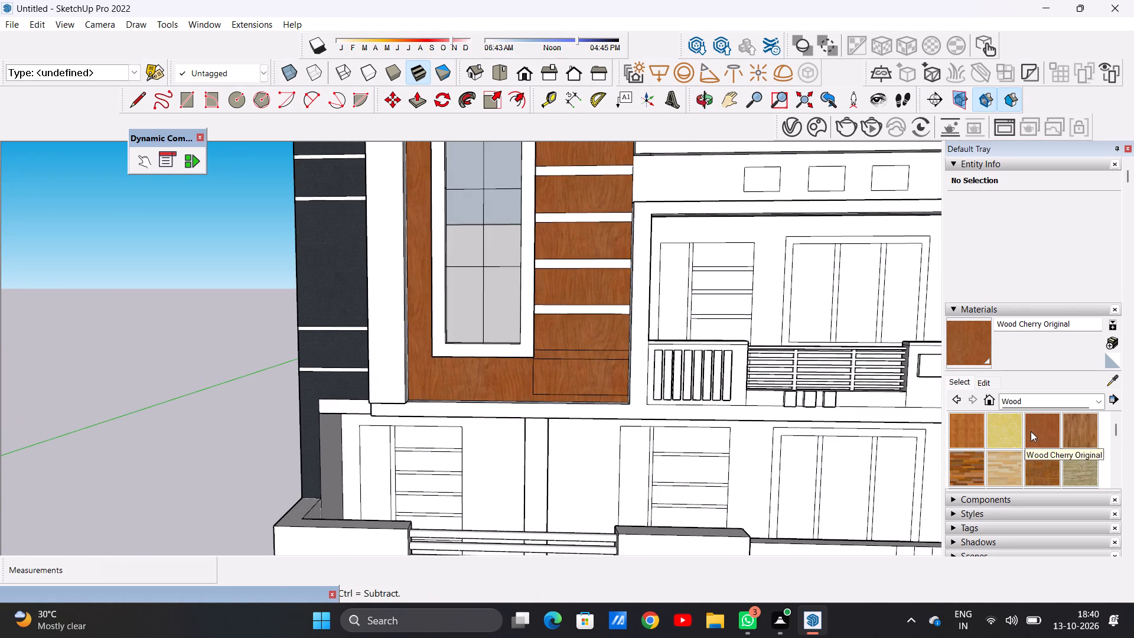
# Paint the narrow strip above the lowest wood panel beside the tall window with white Color M00 from the Colors collection.
pyautogui.click(1093, 398)
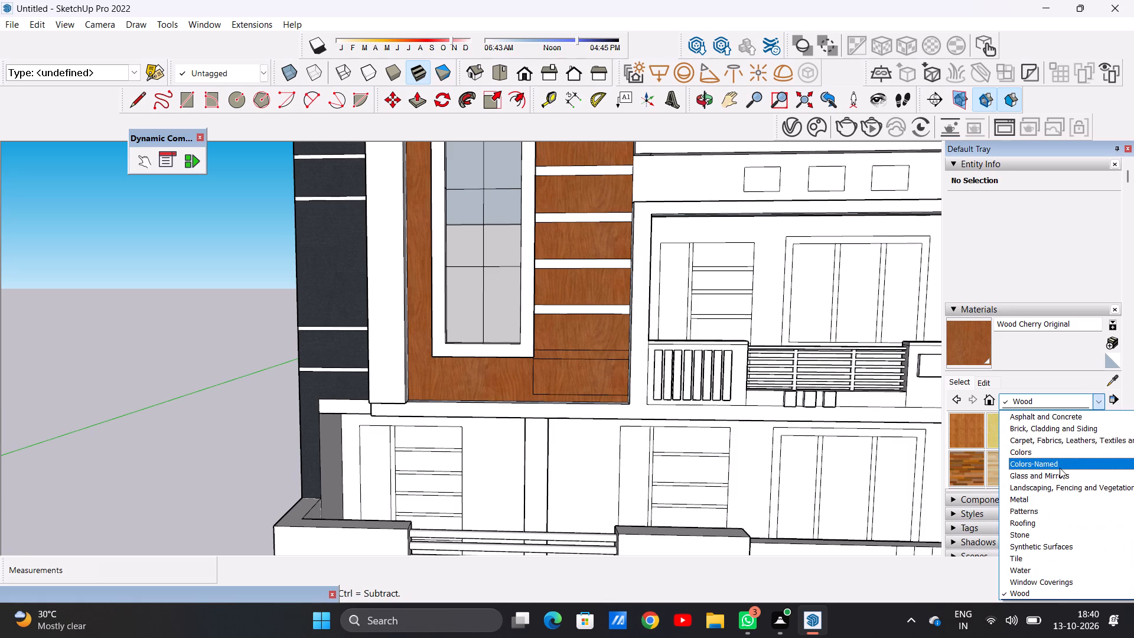
pyautogui.click(1049, 450)
pyautogui.scroll(-2, 1045, 451)
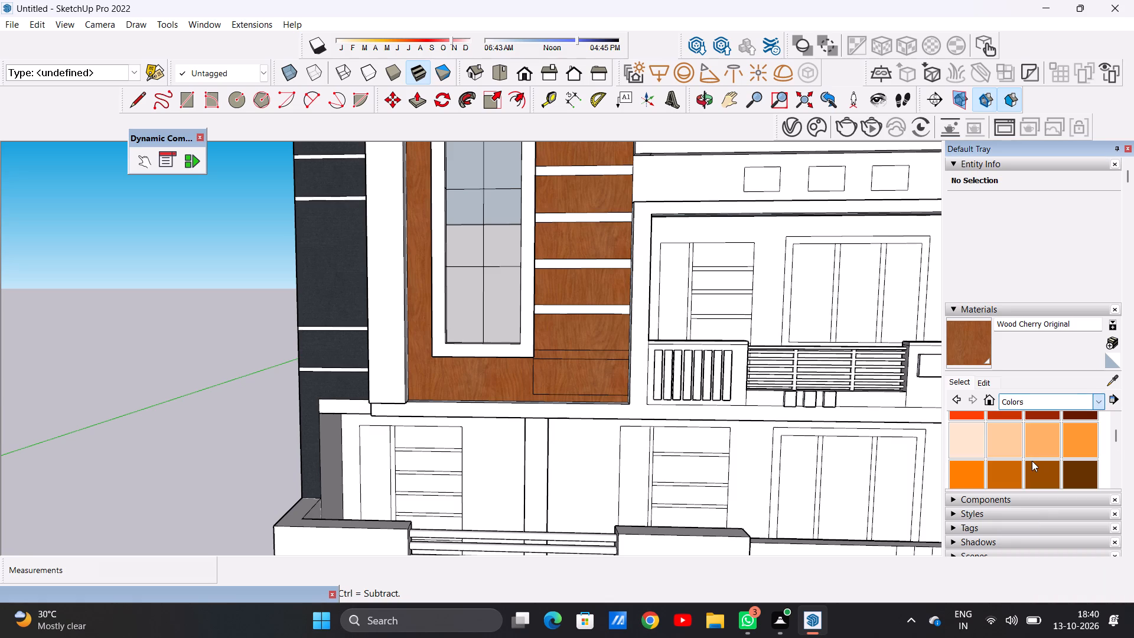
pyautogui.scroll(-14, 1031, 461)
pyautogui.scroll(1, 1031, 461)
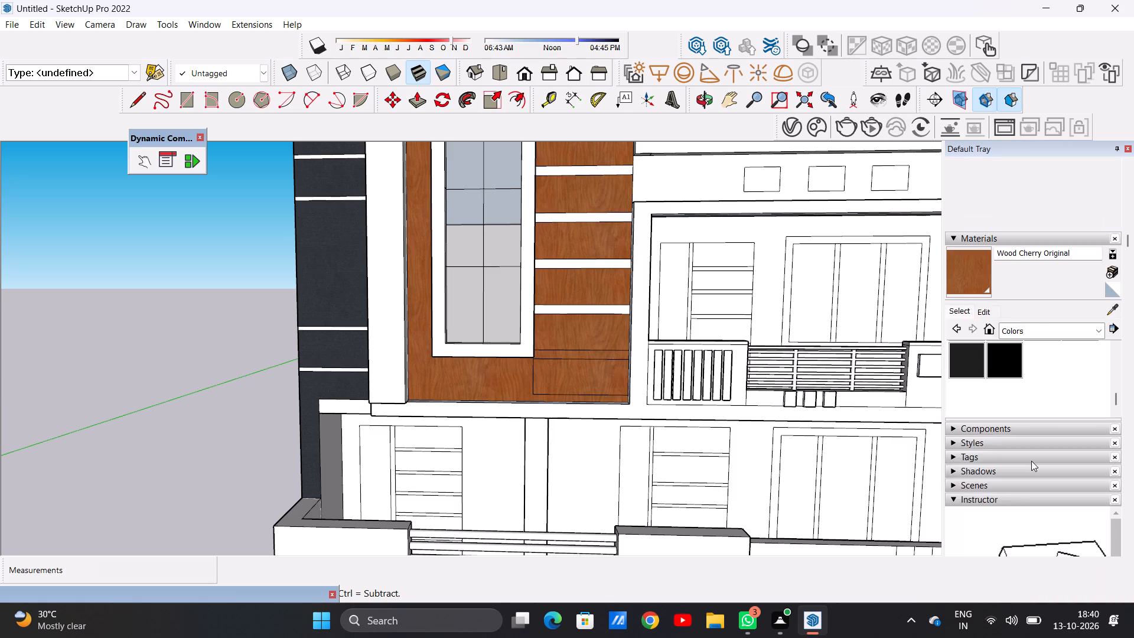
pyautogui.scroll(2, 1031, 461)
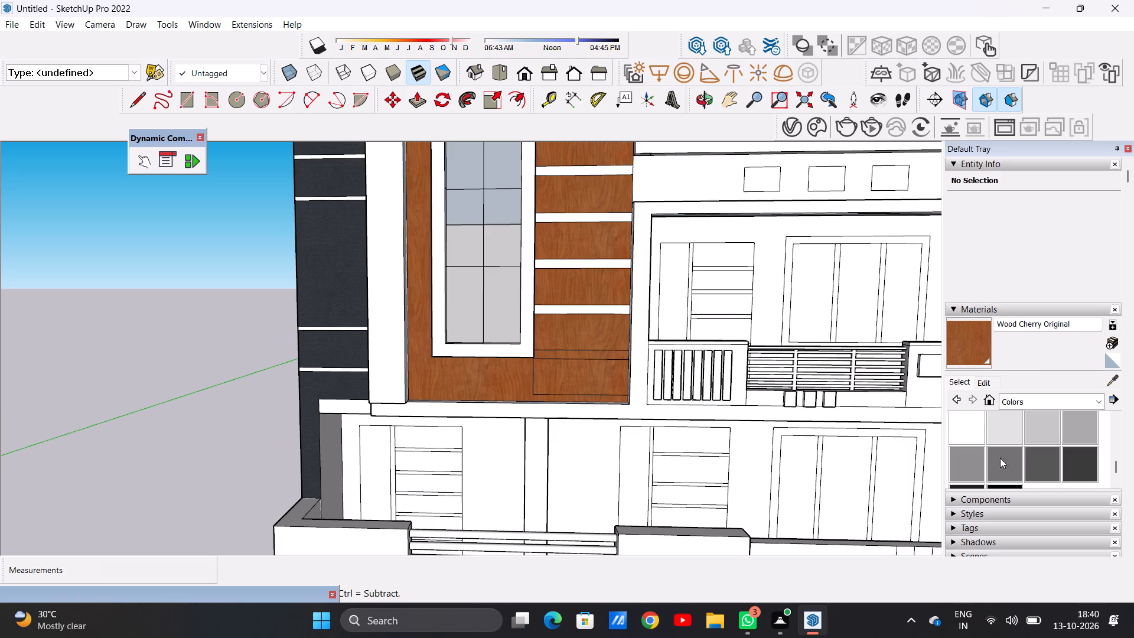
pyautogui.click(966, 428)
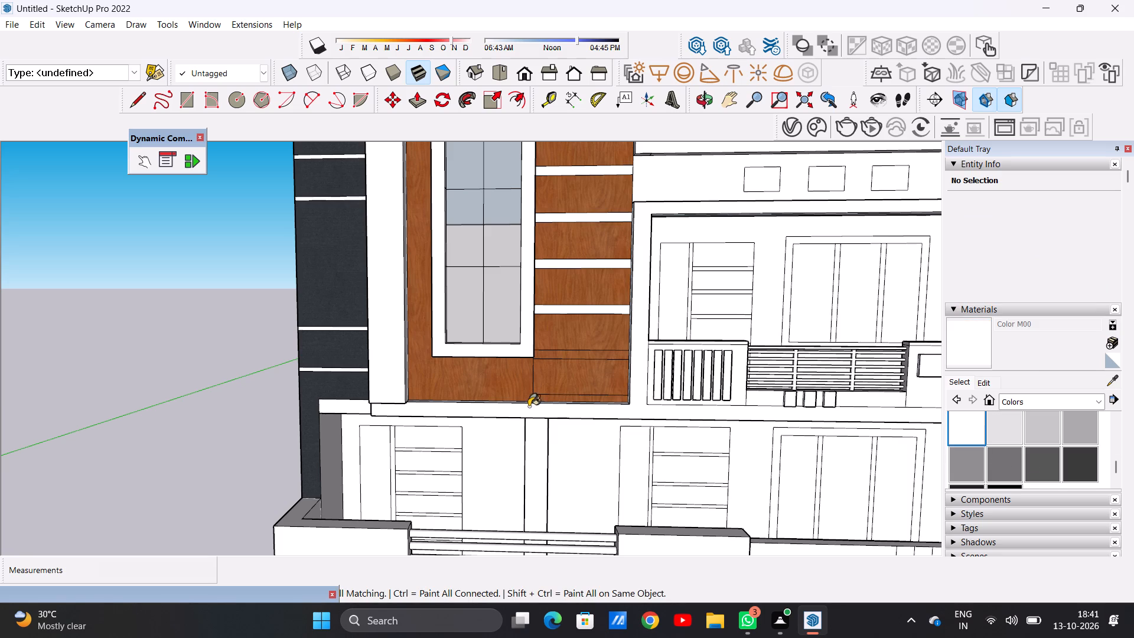
pyautogui.scroll(5, 578, 340)
pyautogui.scroll(20, 578, 340)
pyautogui.scroll(6, 578, 340)
pyautogui.scroll(-1, 579, 343)
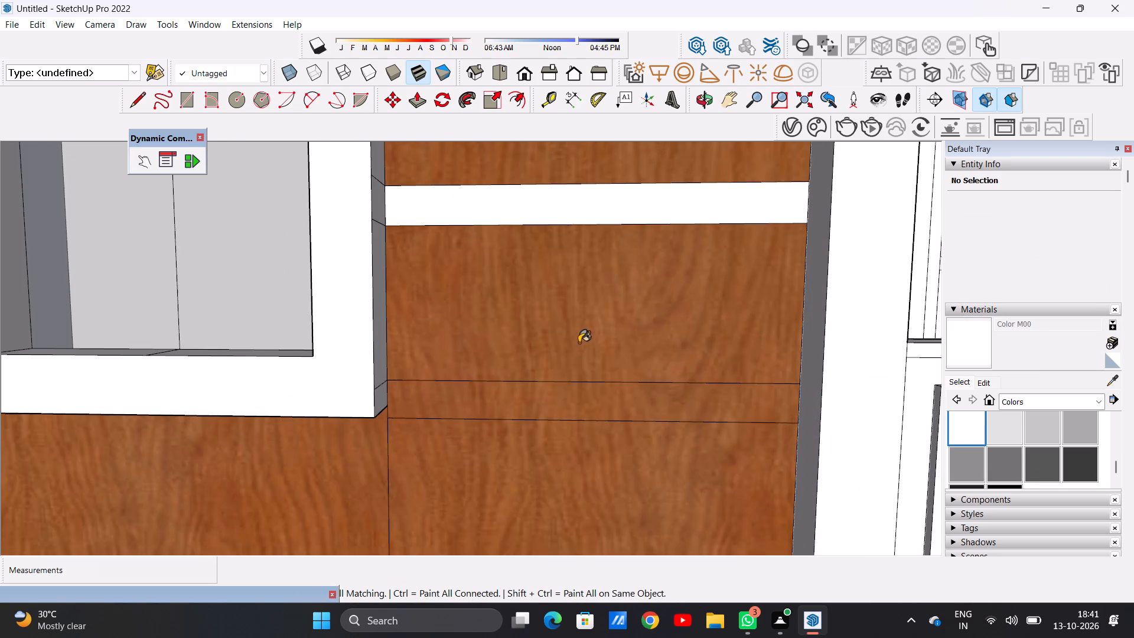
pyautogui.click(591, 403)
pyautogui.press('space')
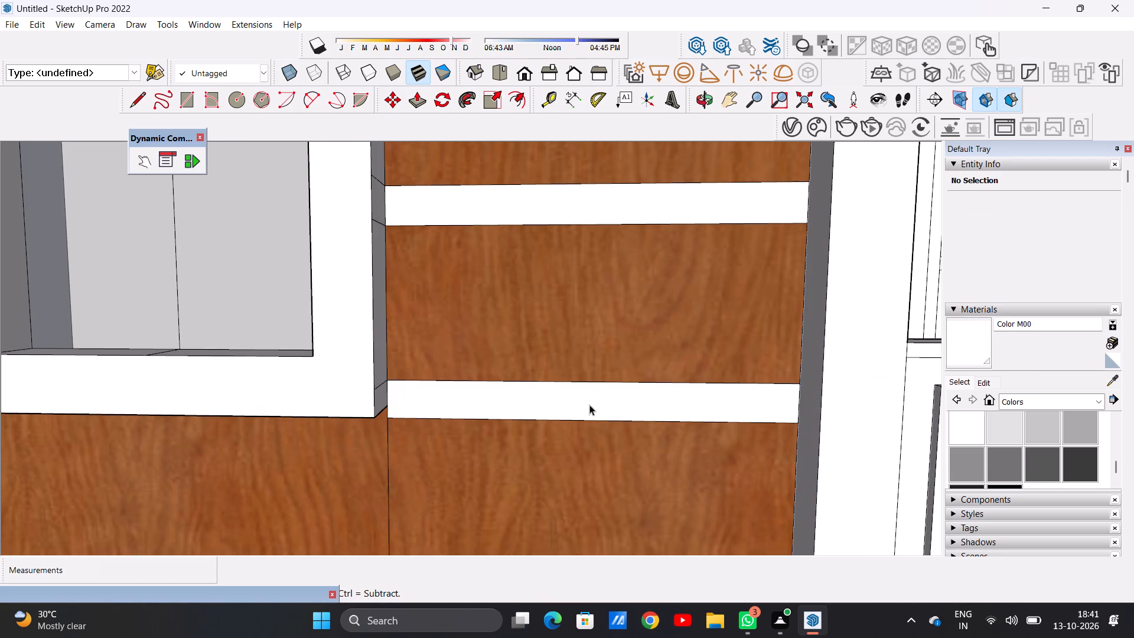
# Paint the front face of the rooftop block with Formica Laminate Dark from the Synthetic Surfaces collection.
pyautogui.scroll(-20, 457, 432)
pyautogui.scroll(-6, 457, 432)
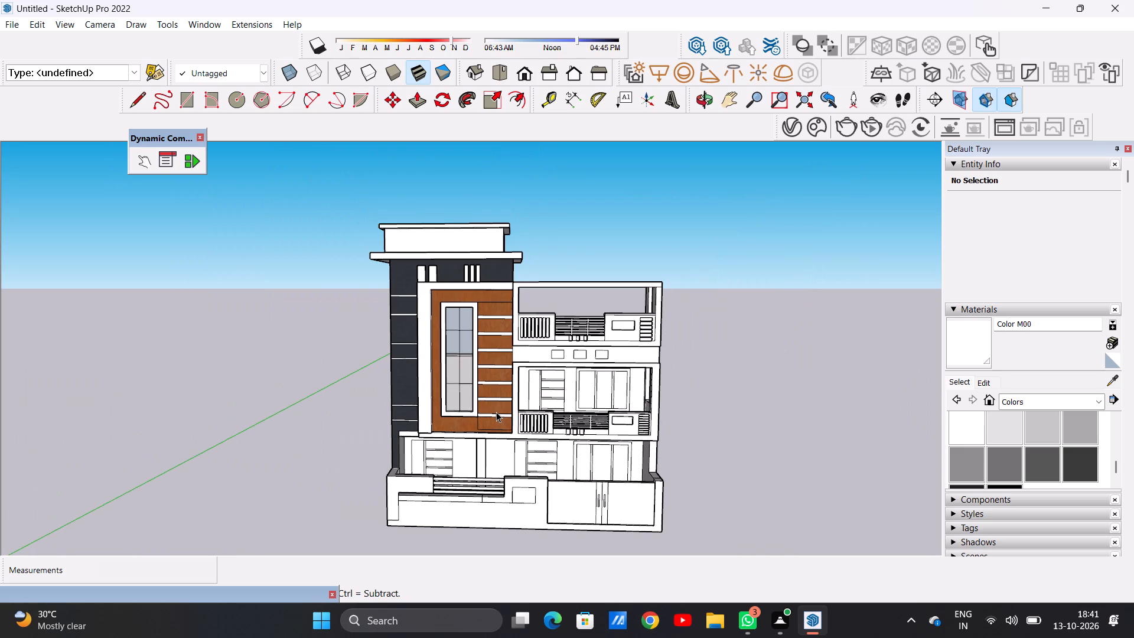
pyautogui.scroll(-3, 425, 360)
pyautogui.scroll(9, 442, 334)
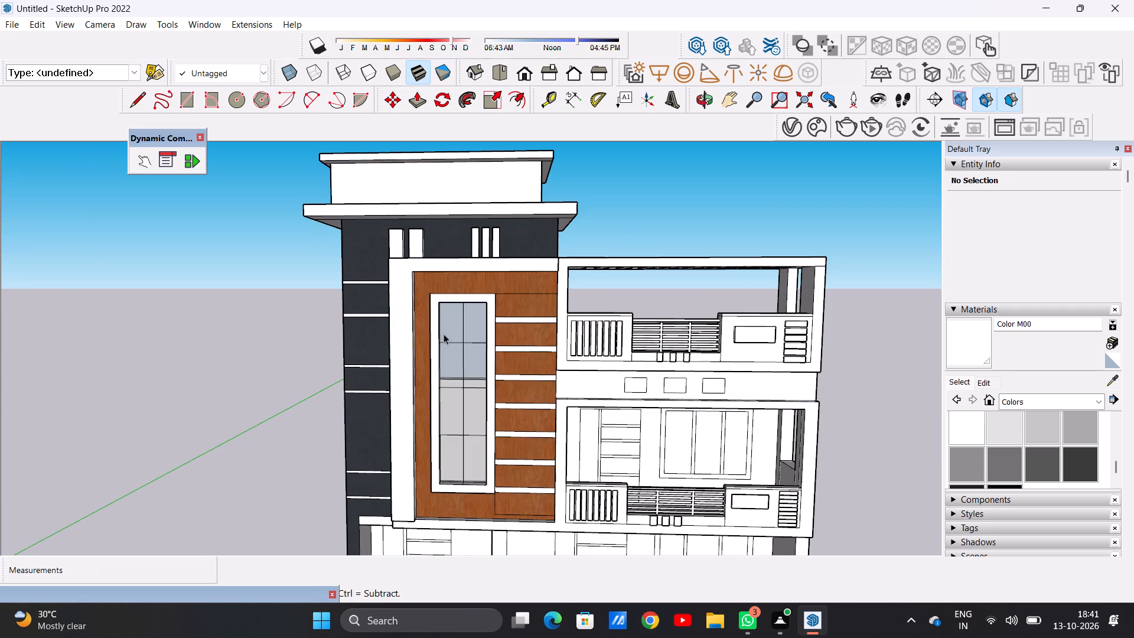
pyautogui.click(1095, 395)
pyautogui.click(1050, 548)
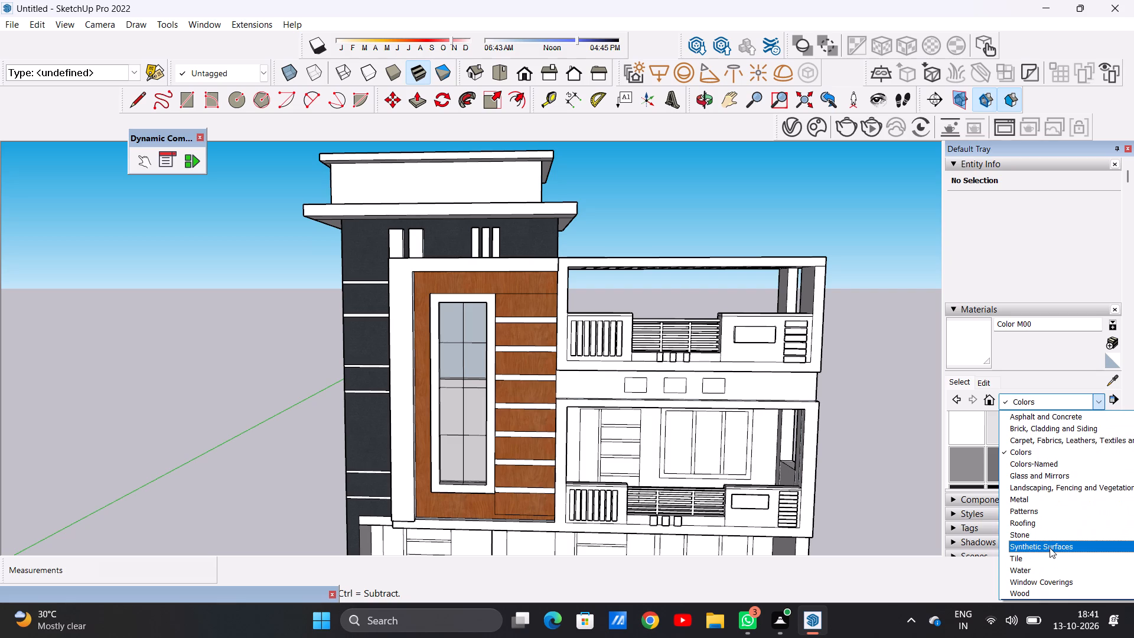
pyautogui.click(1070, 428)
pyautogui.scroll(-3, 557, 493)
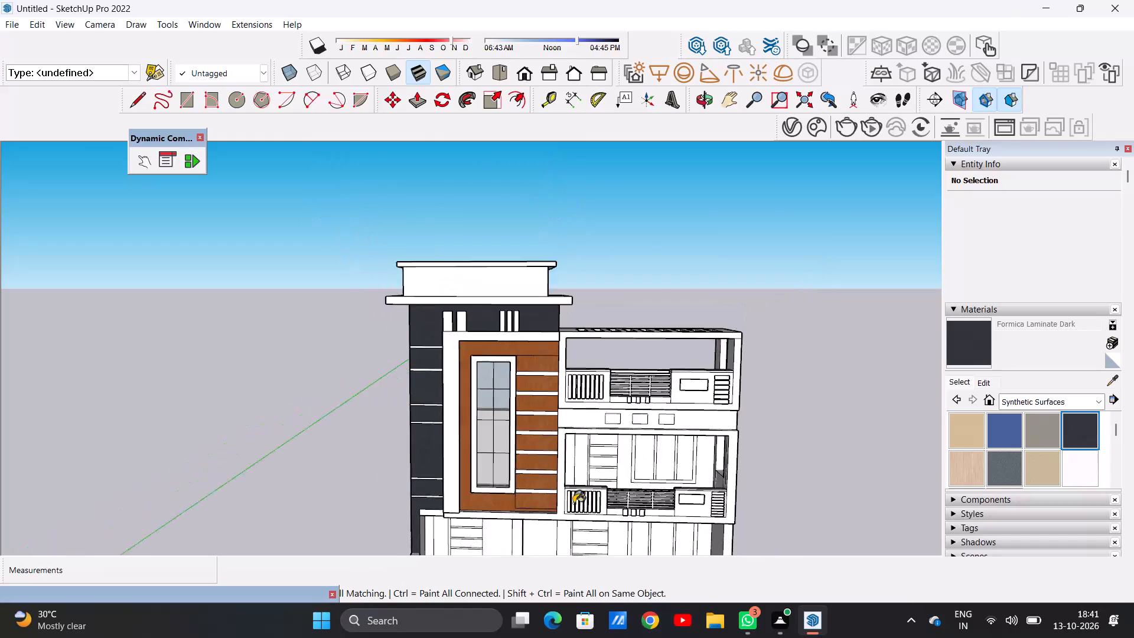
pyautogui.scroll(-2, 573, 503)
pyautogui.scroll(1, 457, 306)
pyautogui.scroll(-1, 460, 304)
pyautogui.scroll(5, 462, 302)
pyautogui.scroll(-1, 462, 301)
pyautogui.scroll(6, 462, 301)
pyautogui.click(462, 301)
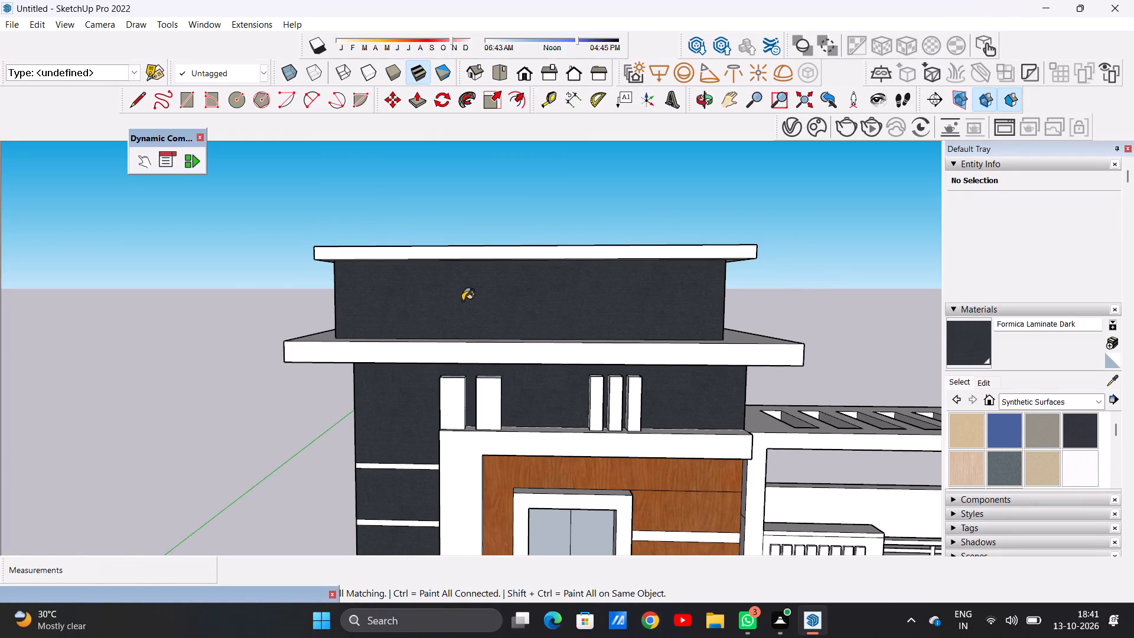
# Paint the rooftop block's two side faces and rear face with Formica Laminate Dark.
pyautogui.scroll(-6, 496, 349)
pyautogui.moveTo(382, 337); pyautogui.dragTo(510, 353, button='middle')
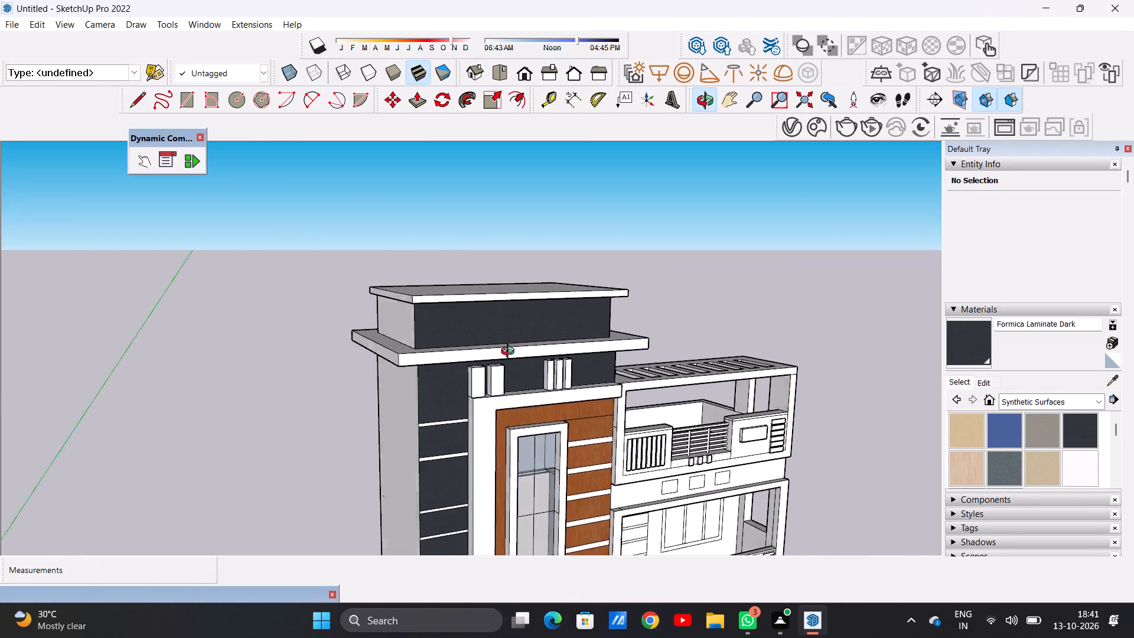
pyautogui.moveTo(510, 353); pyautogui.dragTo(537, 353, button='middle')
pyautogui.scroll(2, 418, 333)
pyautogui.scroll(-1, 418, 333)
pyautogui.scroll(1, 418, 333)
pyautogui.click(411, 331)
pyautogui.scroll(-3, 439, 337)
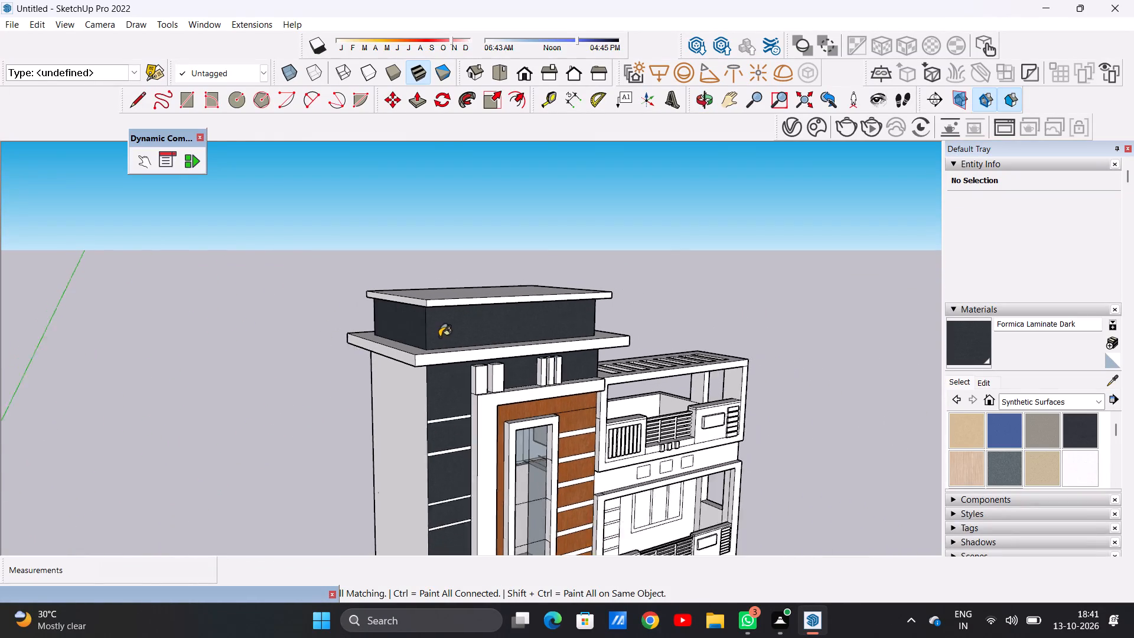
pyautogui.scroll(-2, 439, 337)
pyautogui.moveTo(581, 331); pyautogui.dragTo(198, 341, button='middle')
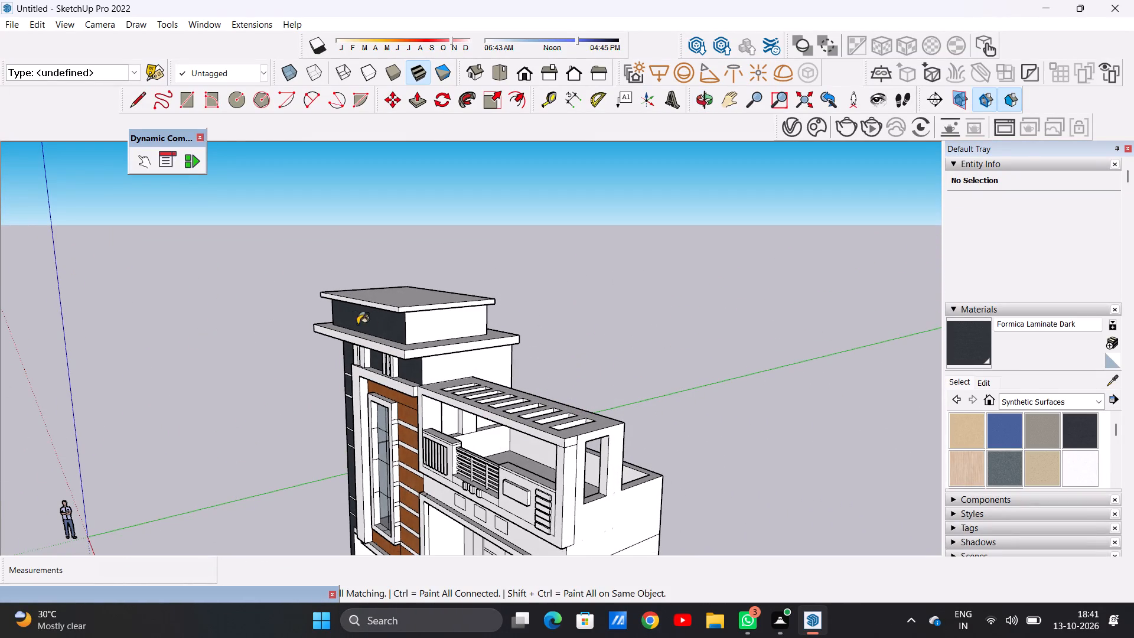
pyautogui.scroll(4, 391, 325)
pyautogui.scroll(3, 491, 331)
pyautogui.click(426, 332)
pyautogui.scroll(-5, 426, 332)
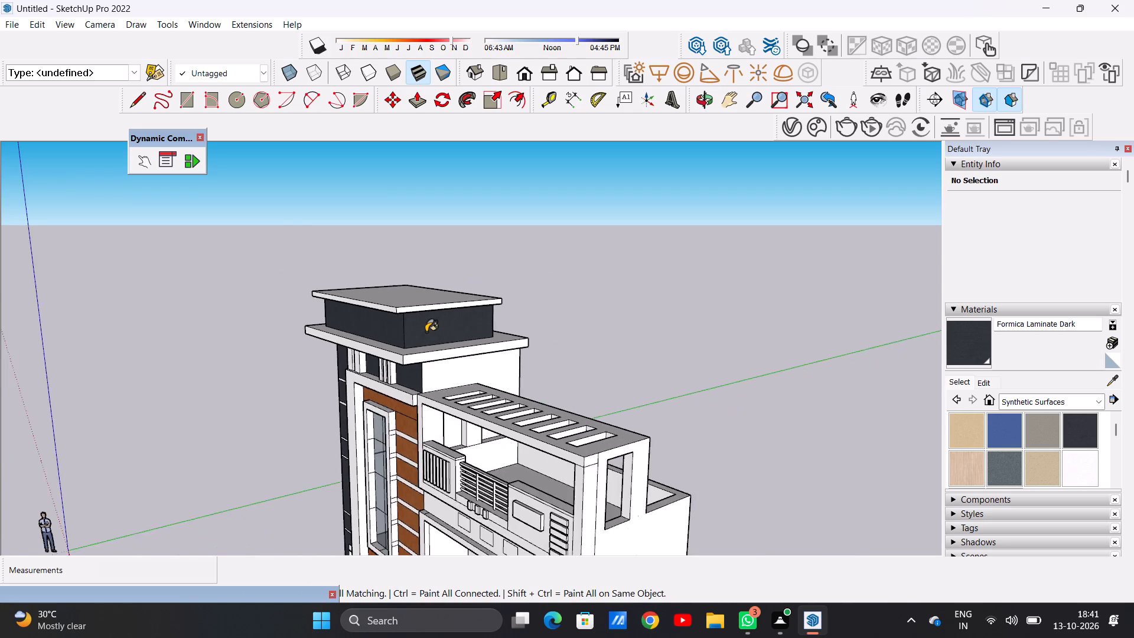
pyautogui.scroll(-5, 426, 332)
pyautogui.moveTo(522, 314); pyautogui.dragTo(220, 306, button='middle')
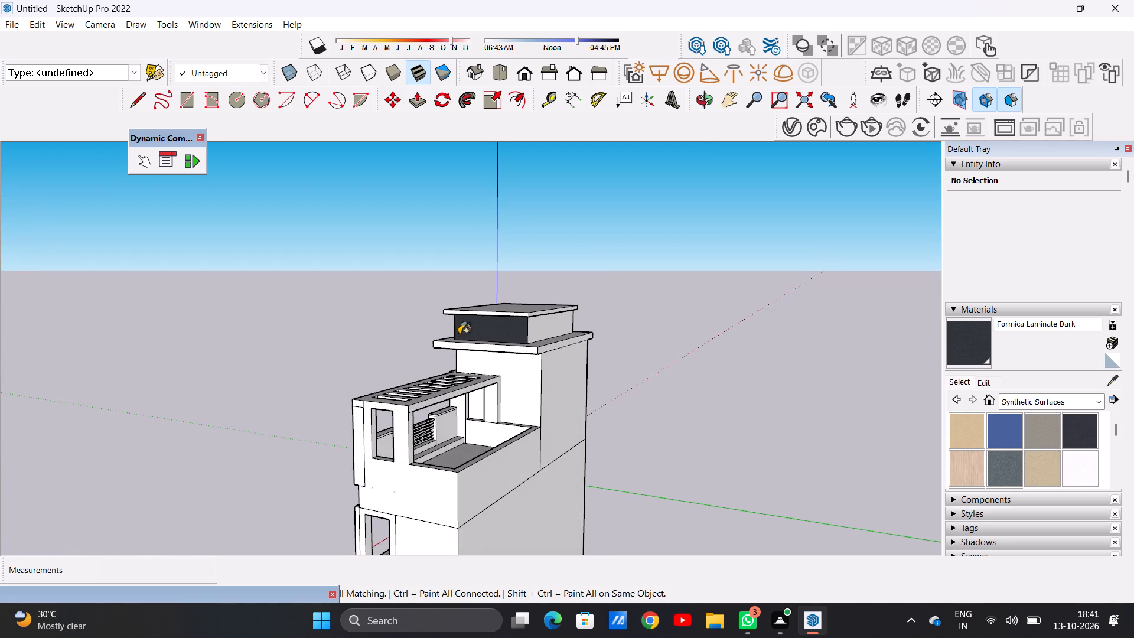
pyautogui.scroll(16, 507, 333)
pyautogui.click(535, 330)
# Draw a horizontal line about 1' 3" long across the wood wall from the tall window frame's bottom back corner to the adjacent white column.
pyautogui.scroll(-6, 516, 330)
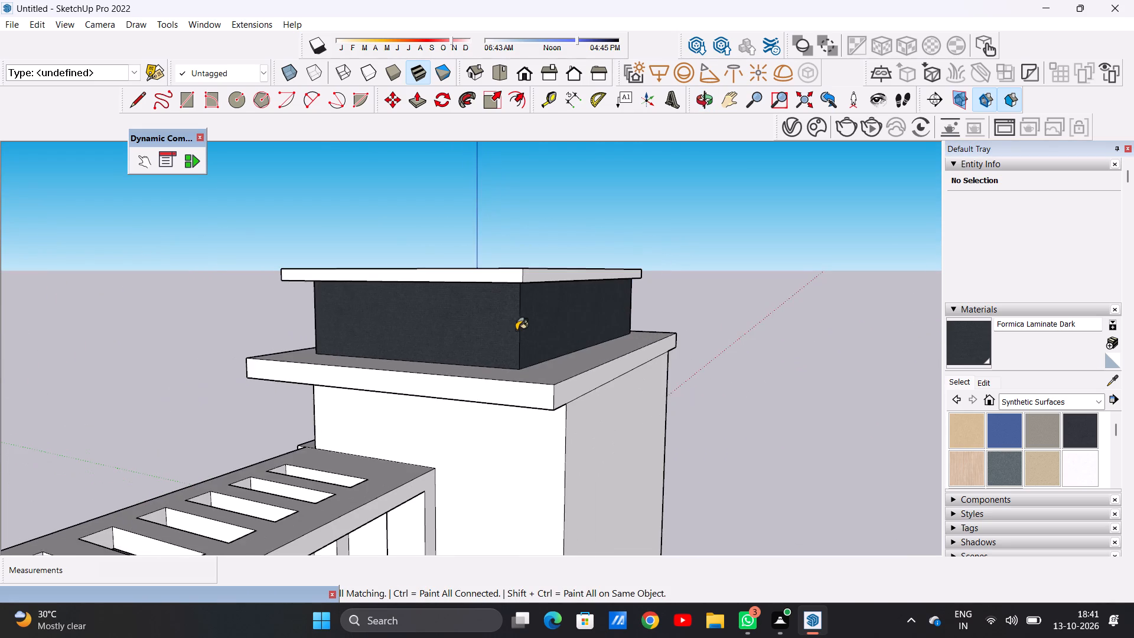
pyautogui.moveTo(221, 394); pyautogui.dragTo(663, 376, button='middle')
pyautogui.scroll(-3, 470, 384)
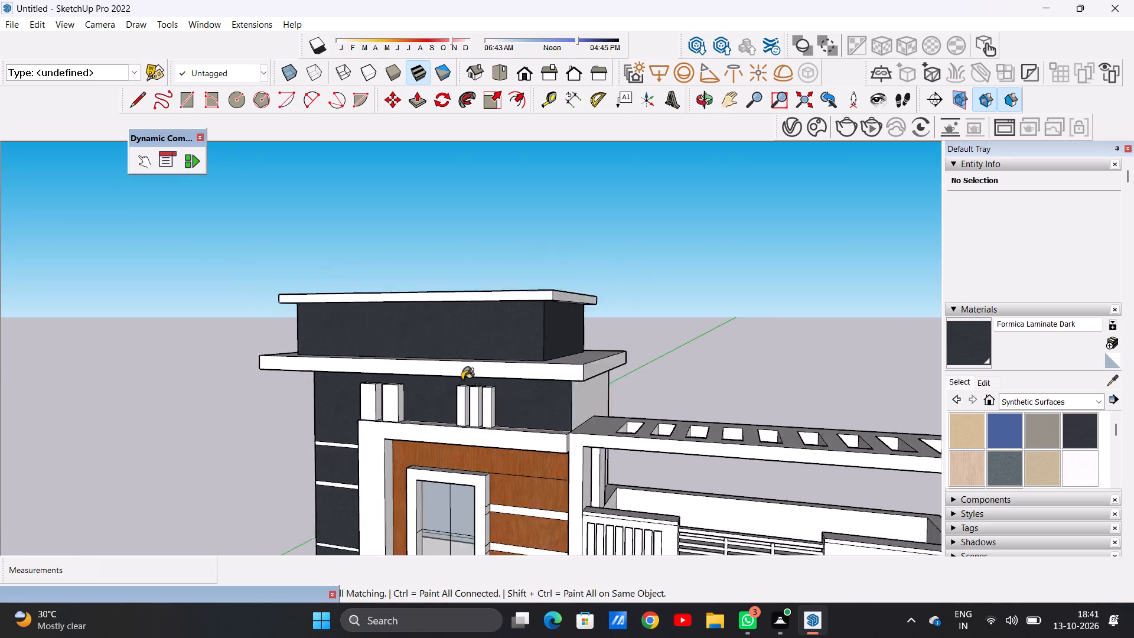
pyautogui.scroll(-9, 462, 380)
pyautogui.moveTo(425, 428); pyautogui.dragTo(480, 425, button='middle')
pyautogui.scroll(1, 480, 424)
pyautogui.scroll(-8, 450, 352)
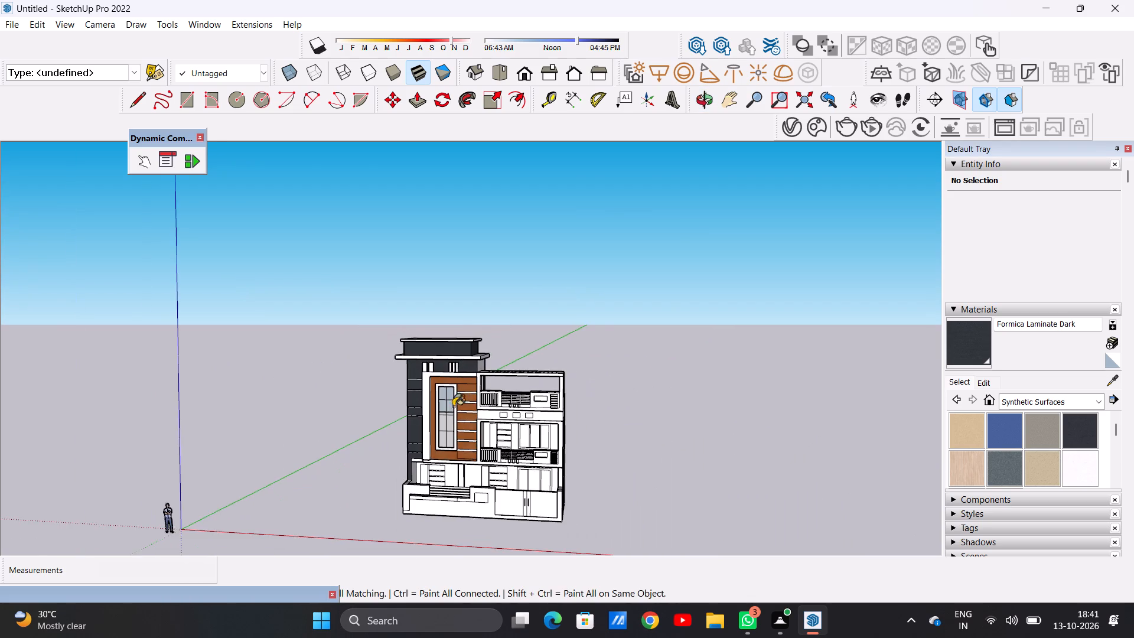
pyautogui.scroll(4, 457, 467)
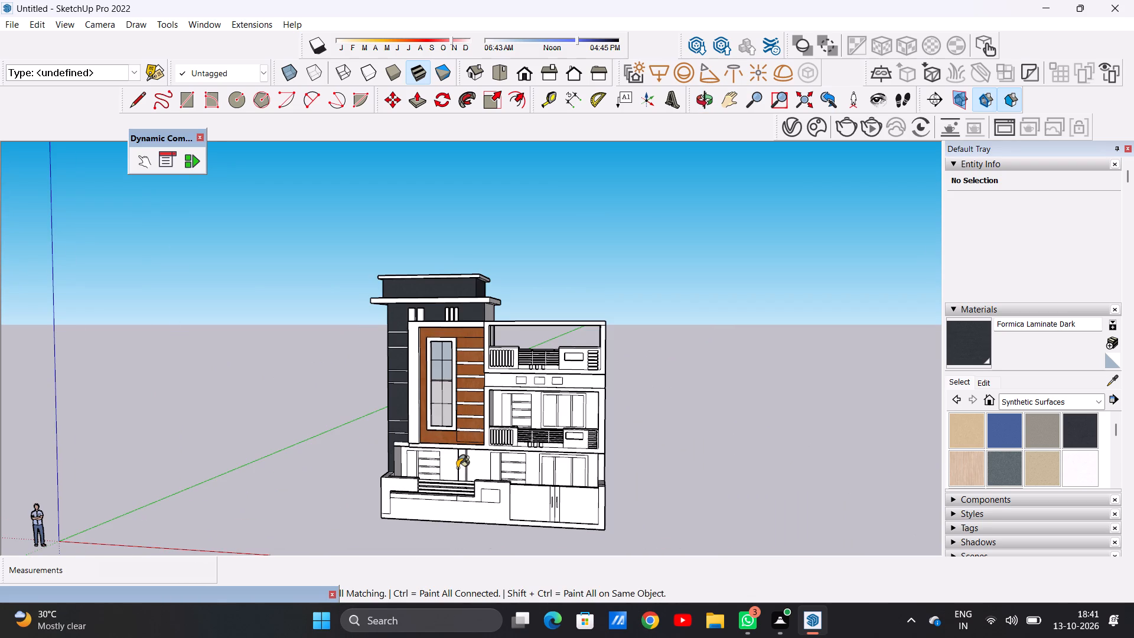
pyautogui.scroll(18, 432, 448)
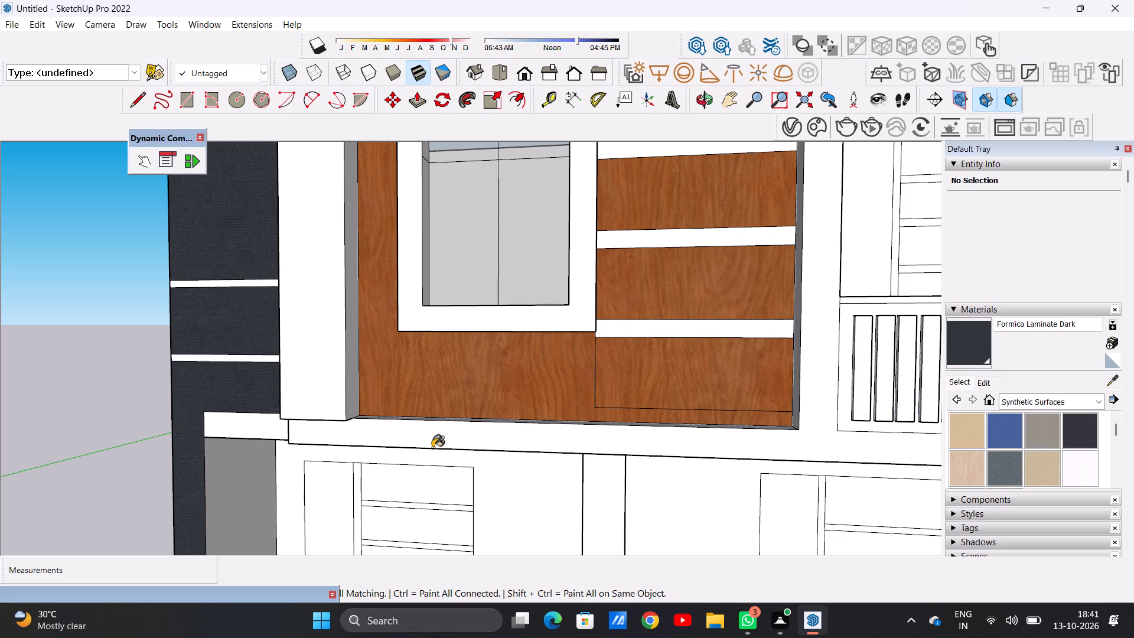
pyautogui.press('space')
pyautogui.write('l')
pyautogui.moveTo(371, 320); pyautogui.dragTo(483, 328, button='middle')
pyautogui.scroll(3, 443, 350)
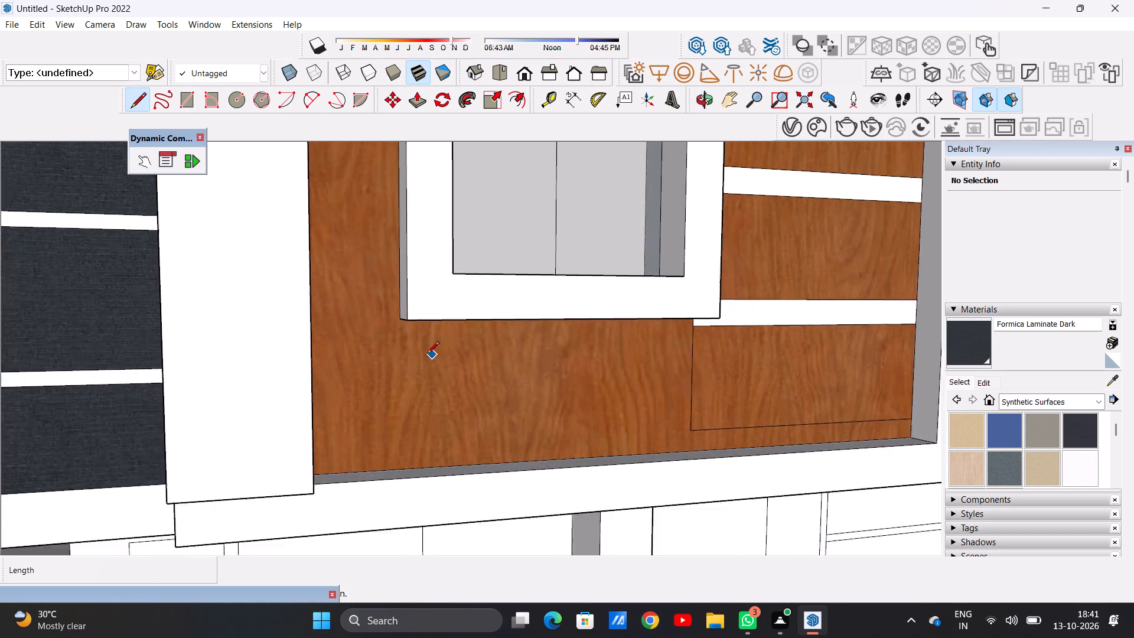
pyautogui.scroll(11, 427, 354)
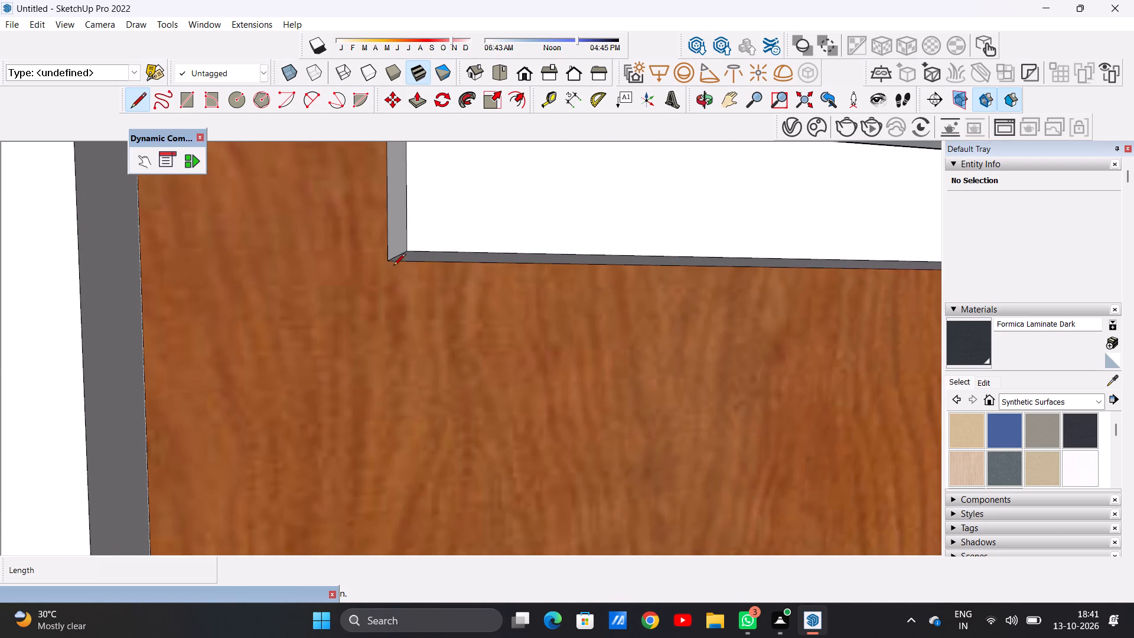
pyautogui.click(387, 263)
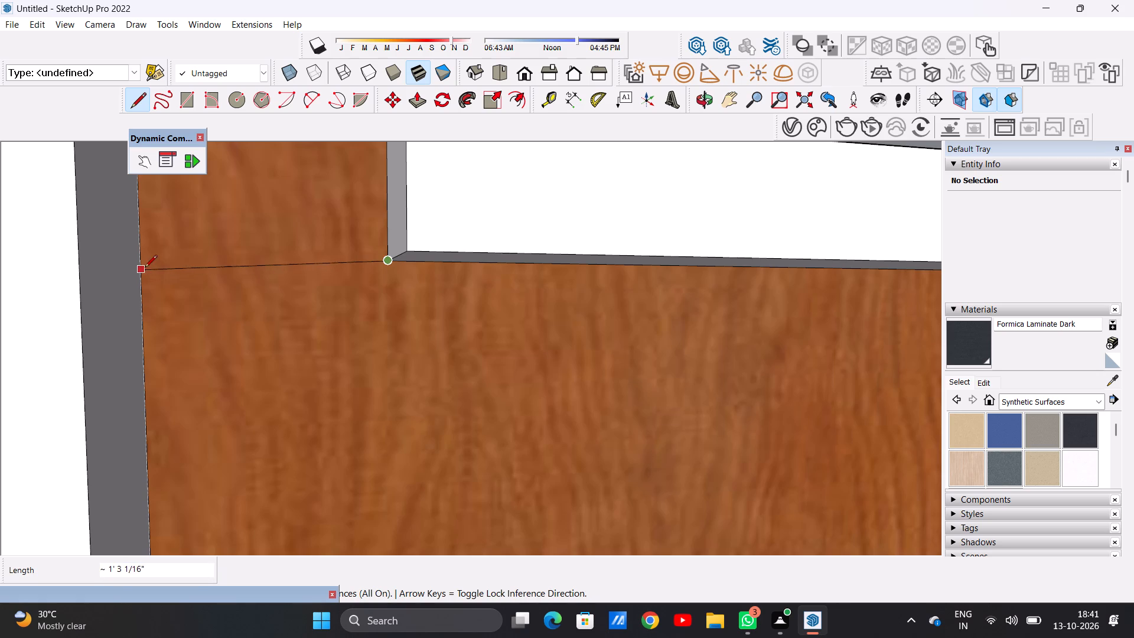
pyautogui.click(135, 258)
pyautogui.press('space')
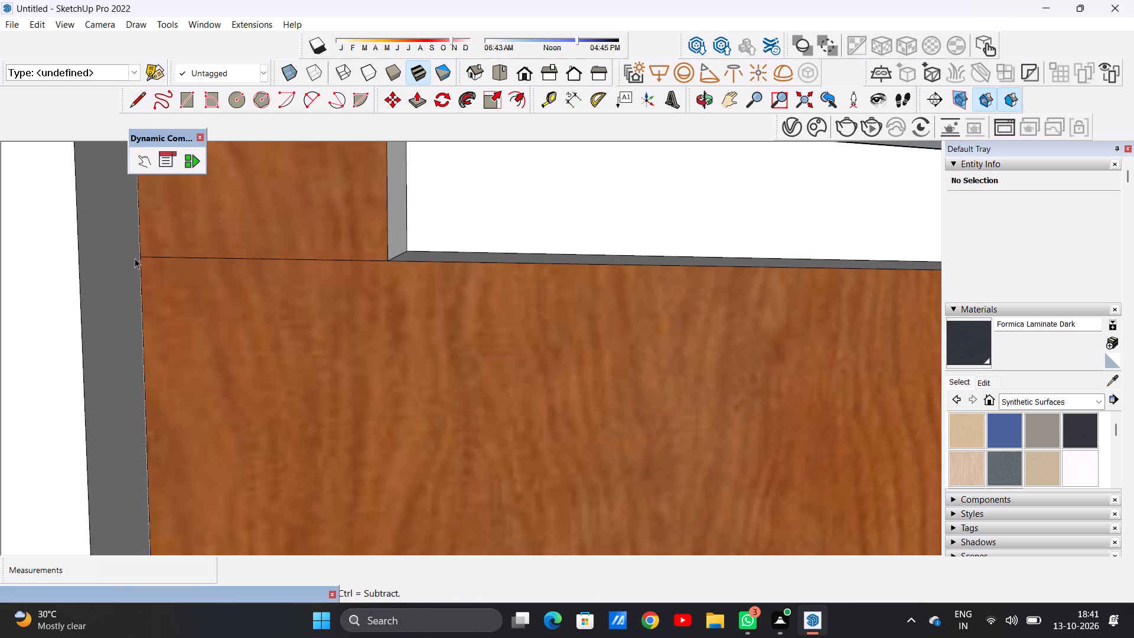
# Paint the wood wall area below the tall window with Formica Laminate Dark.
pyautogui.click(957, 344)
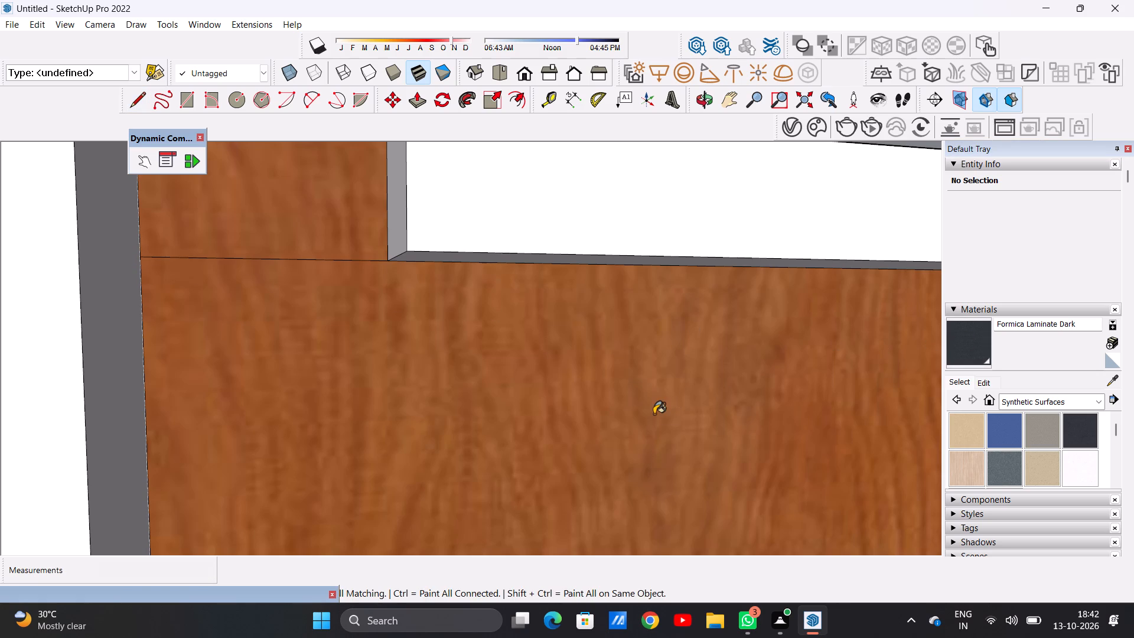
pyautogui.click(654, 414)
pyautogui.press('space')
pyautogui.scroll(-14, 476, 417)
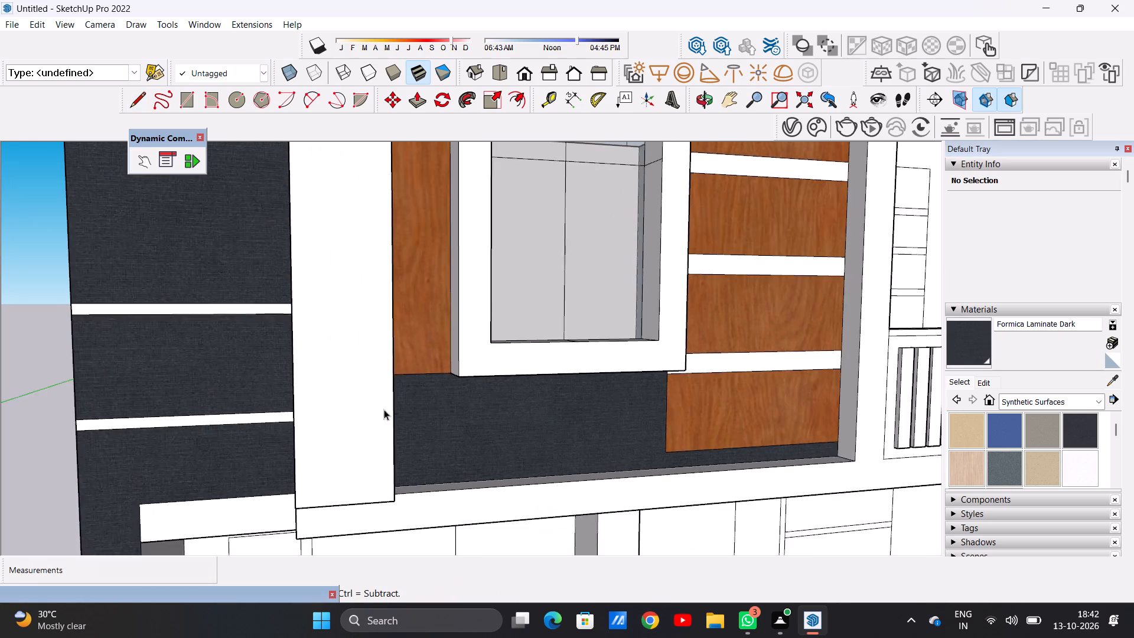
# Paint the front face behind the vertical slats on the top balcony's wall with Formica Laminate Dark.
pyautogui.scroll(-12, 384, 409)
pyautogui.moveTo(478, 419); pyautogui.dragTo(372, 421, button='middle')
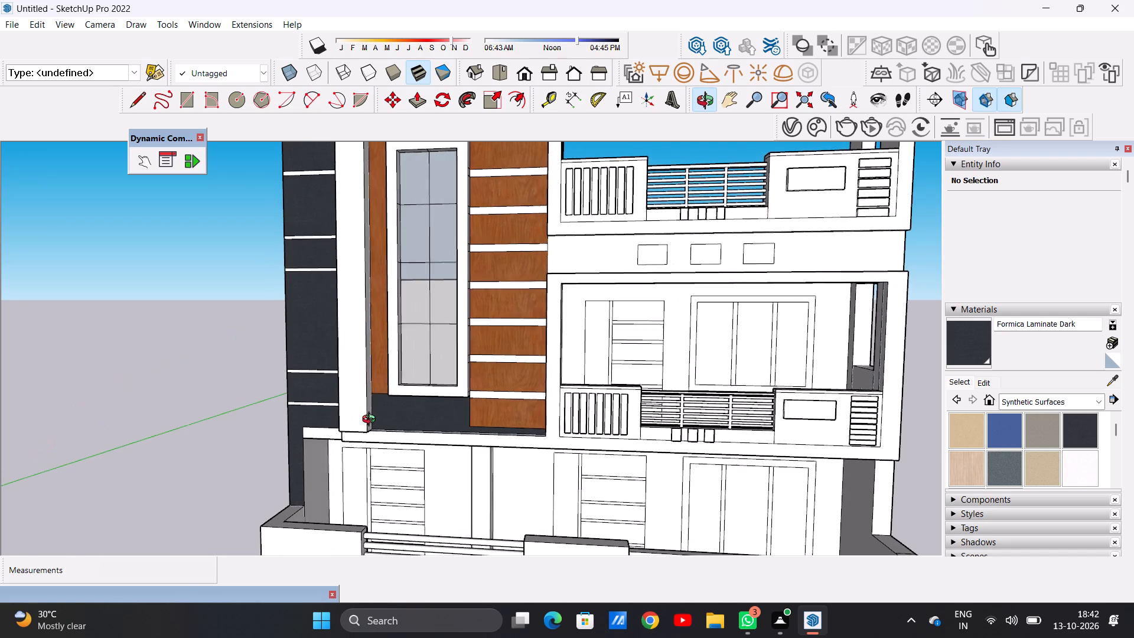
pyautogui.moveTo(372, 421); pyautogui.dragTo(408, 427, button='middle')
pyautogui.scroll(-9, 408, 428)
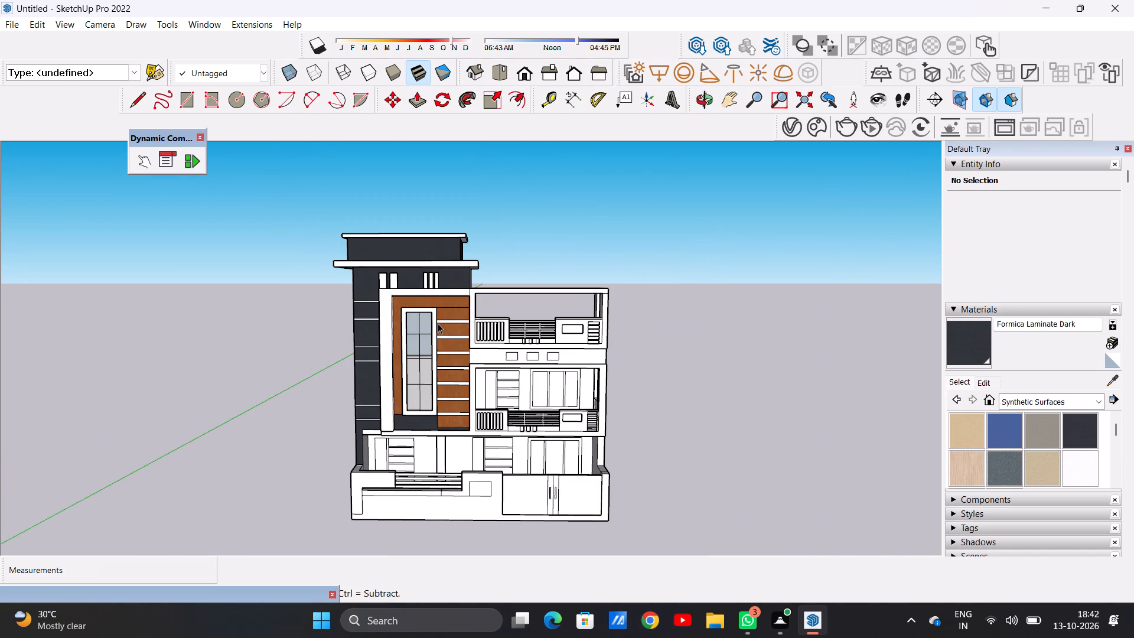
pyautogui.scroll(1, 442, 323)
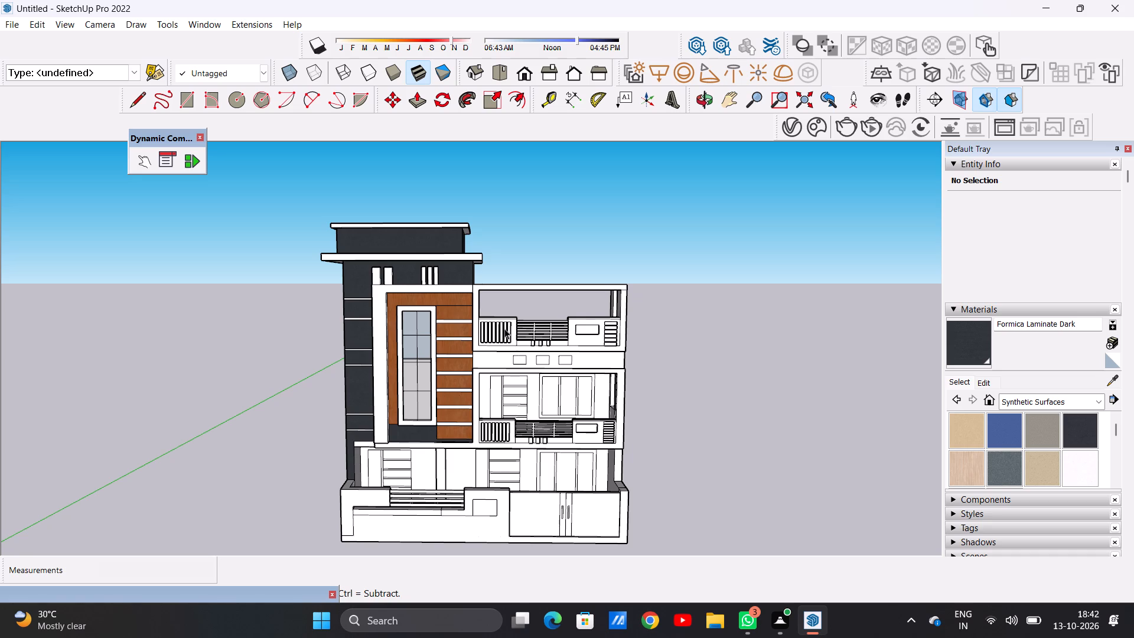
pyautogui.scroll(9, 504, 328)
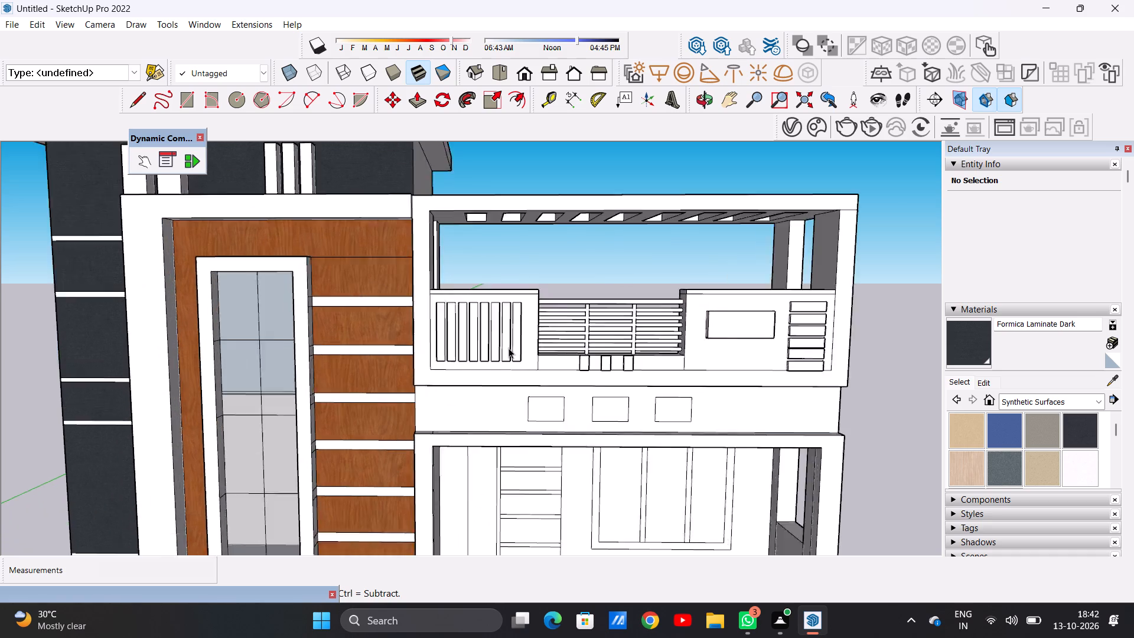
pyautogui.scroll(5, 509, 348)
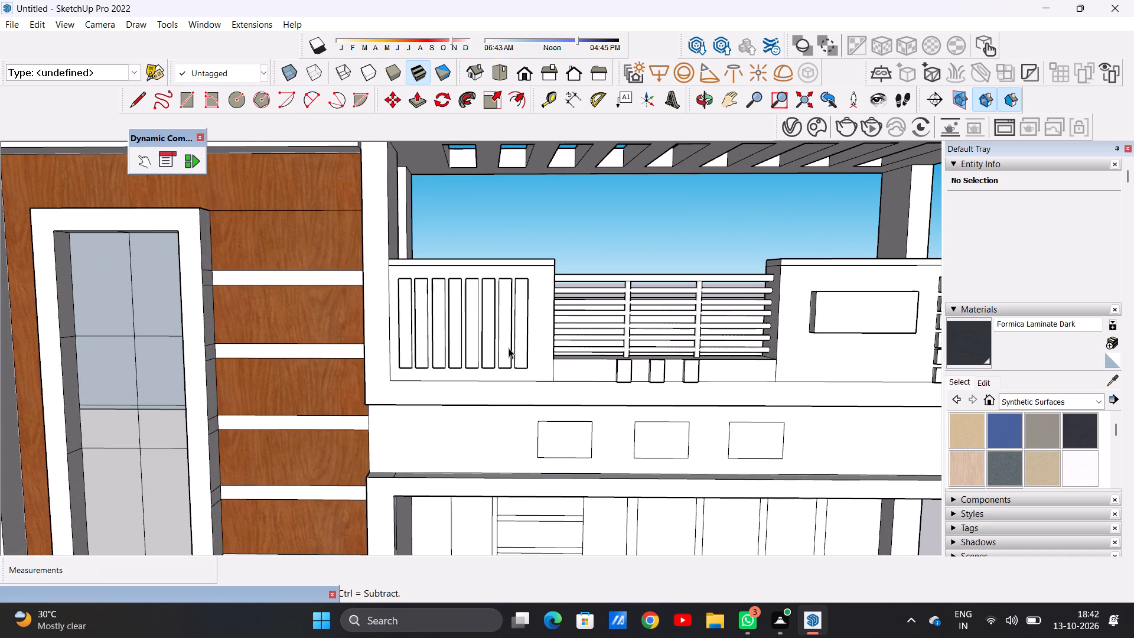
pyautogui.click(963, 340)
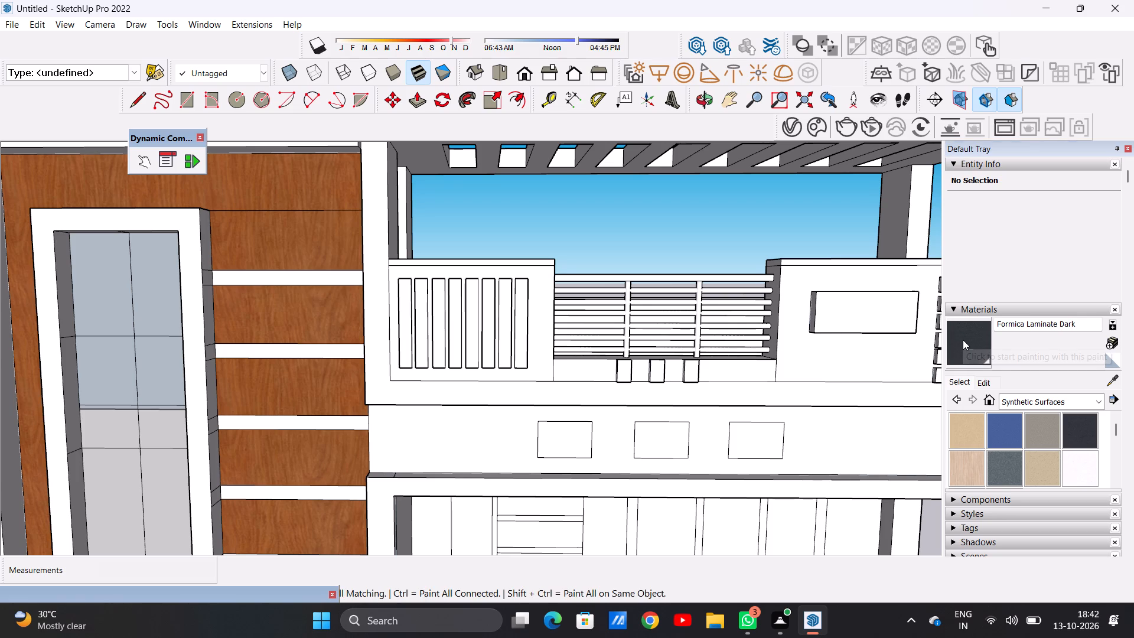
pyautogui.scroll(4, 374, 313)
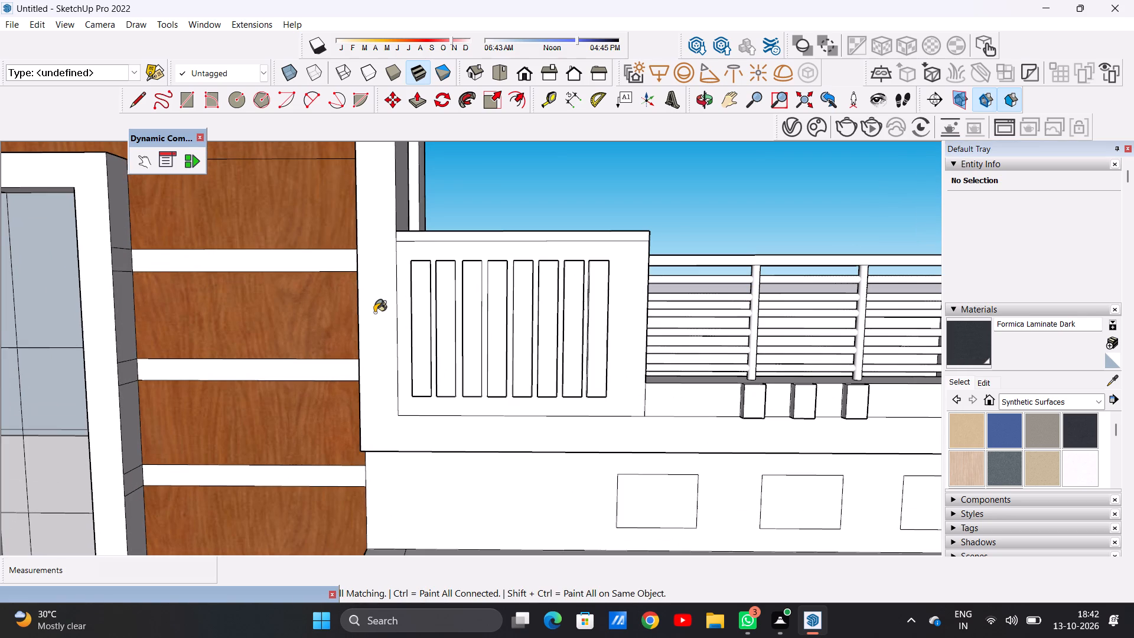
pyautogui.scroll(4, 431, 295)
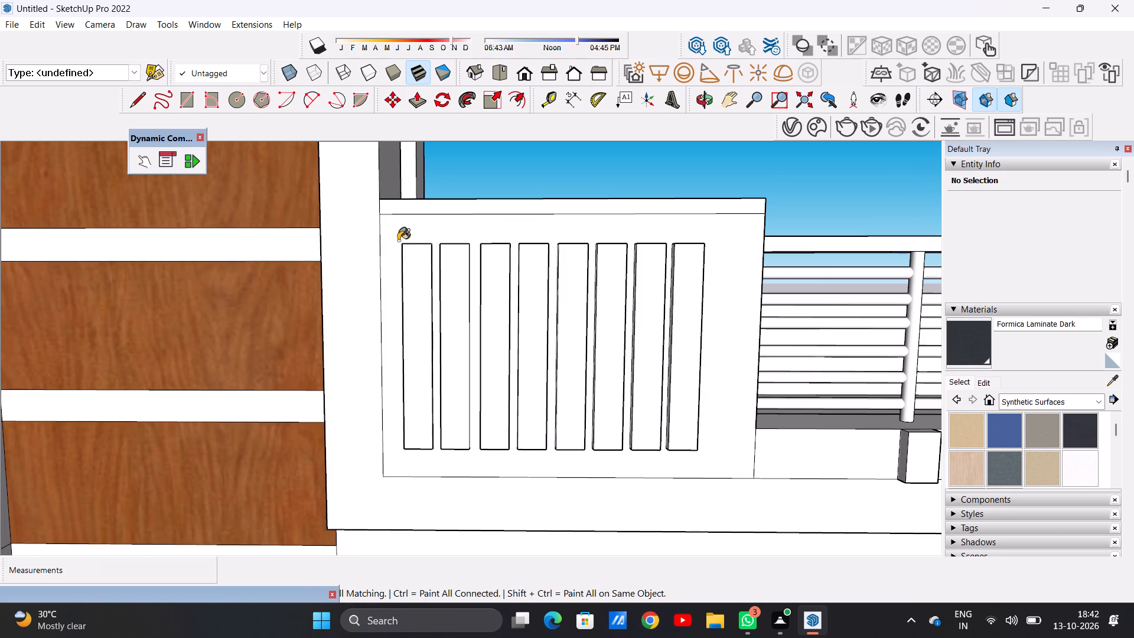
pyautogui.click(398, 239)
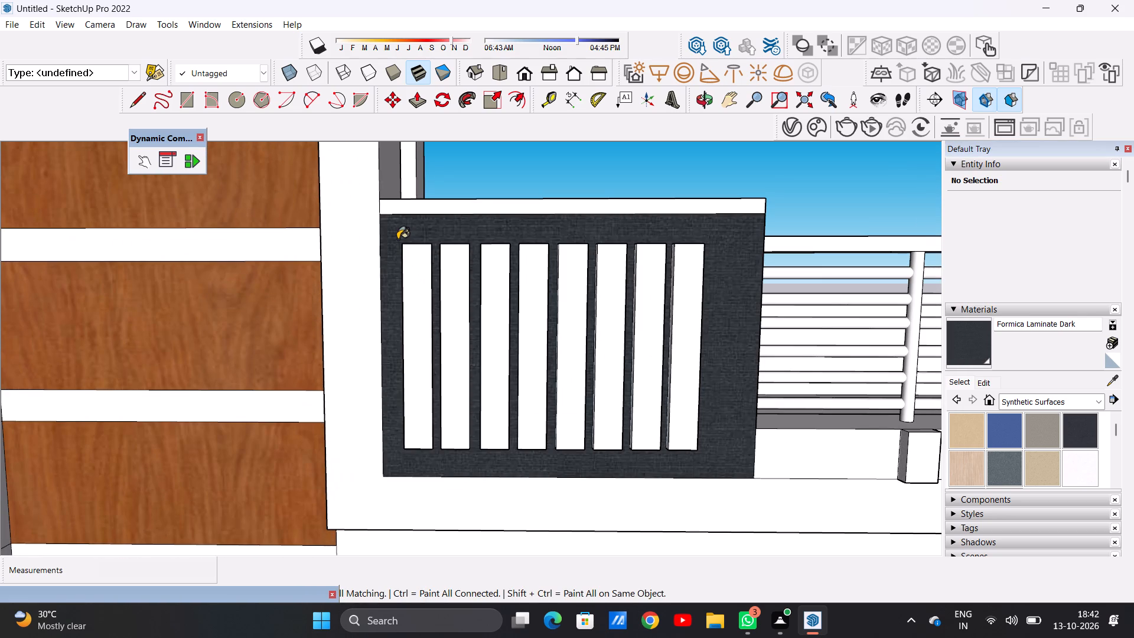
# Paint the low wall strip under the top balcony's railing, around the three small blocks, with Formica Laminate Dark.
pyautogui.scroll(-8, 402, 262)
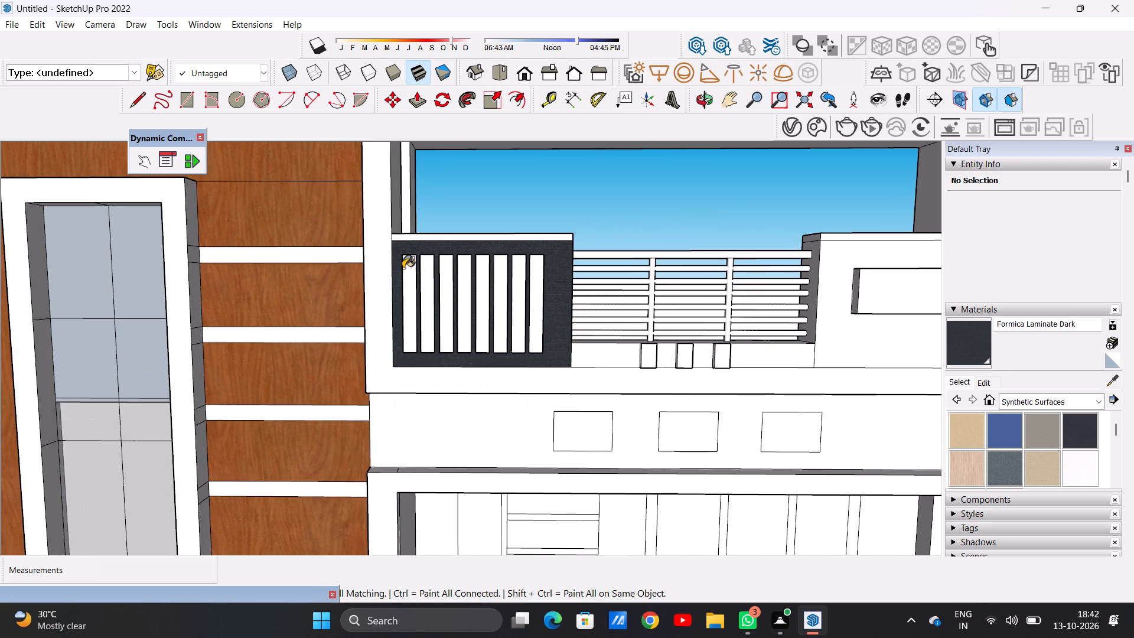
pyautogui.scroll(3, 621, 340)
pyautogui.scroll(-1, 621, 341)
pyautogui.scroll(4, 625, 354)
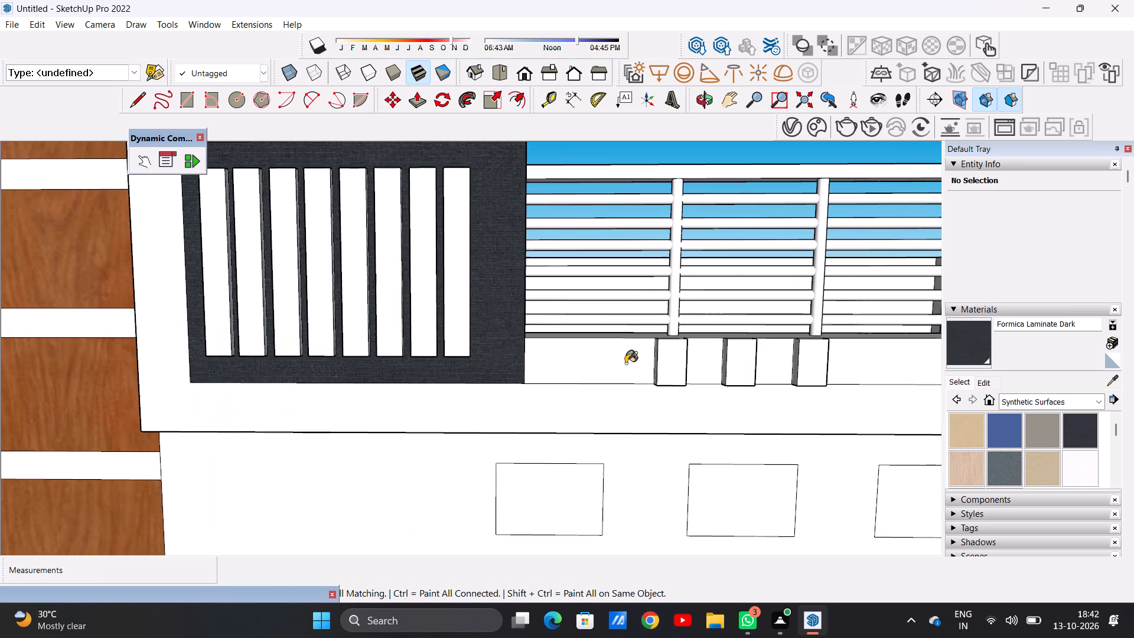
pyautogui.click(624, 363)
pyautogui.click(695, 364)
pyautogui.click(774, 354)
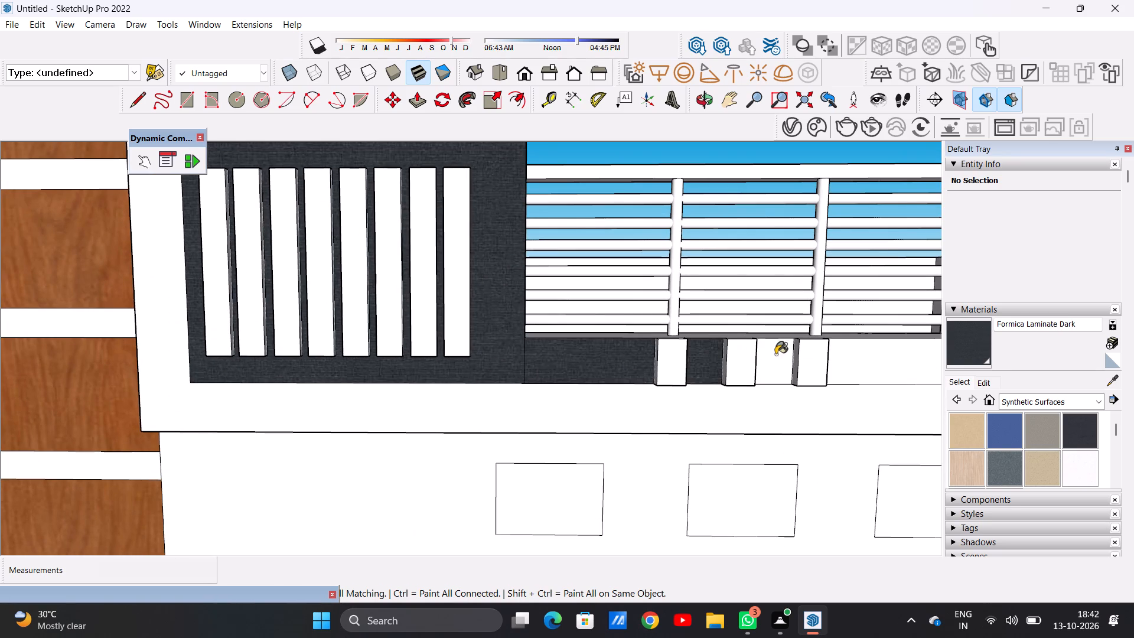
pyautogui.click(842, 361)
# Paint the top balcony's front wall panel holding the raised rectangle and horizontal blocks with Formica Laminate Dark.
pyautogui.scroll(-5, 608, 364)
pyautogui.scroll(-4, 520, 361)
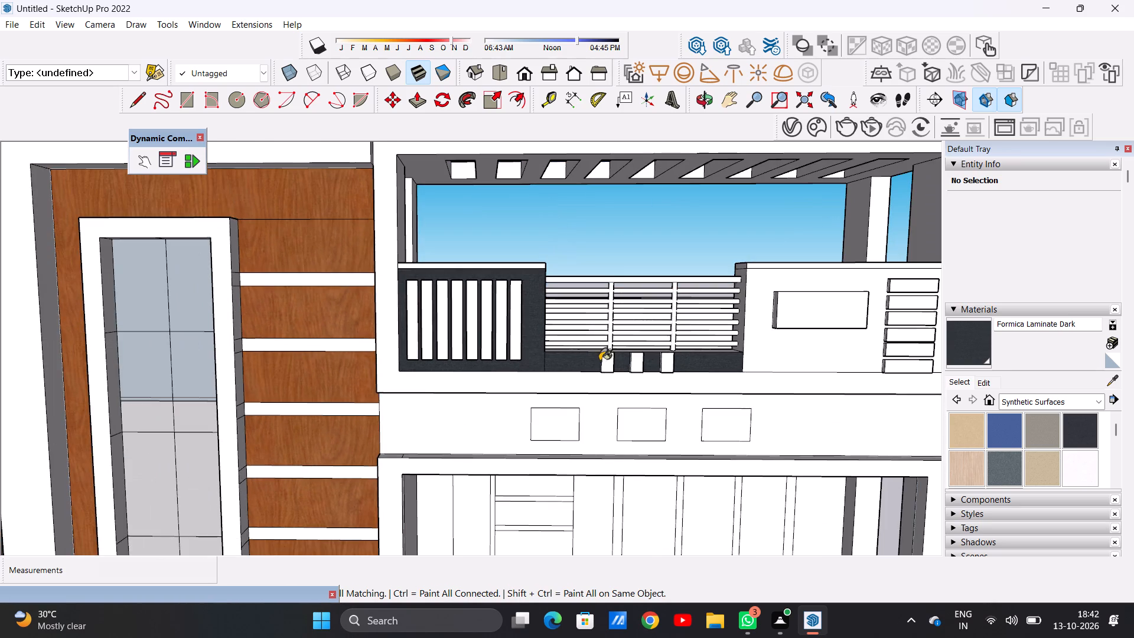
pyautogui.scroll(3, 799, 331)
pyautogui.scroll(-1, 801, 341)
pyautogui.click(780, 364)
# Inspect the top balcony's painted front wall and railing for surfaces still needing material.
pyautogui.scroll(-4, 662, 375)
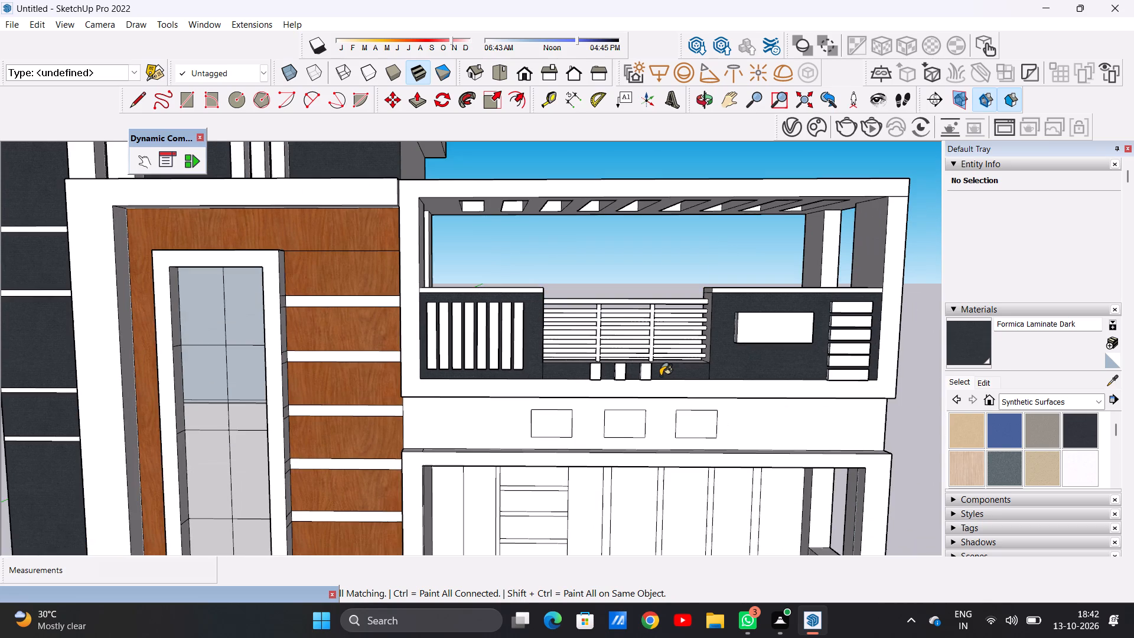
pyautogui.scroll(-4, 660, 376)
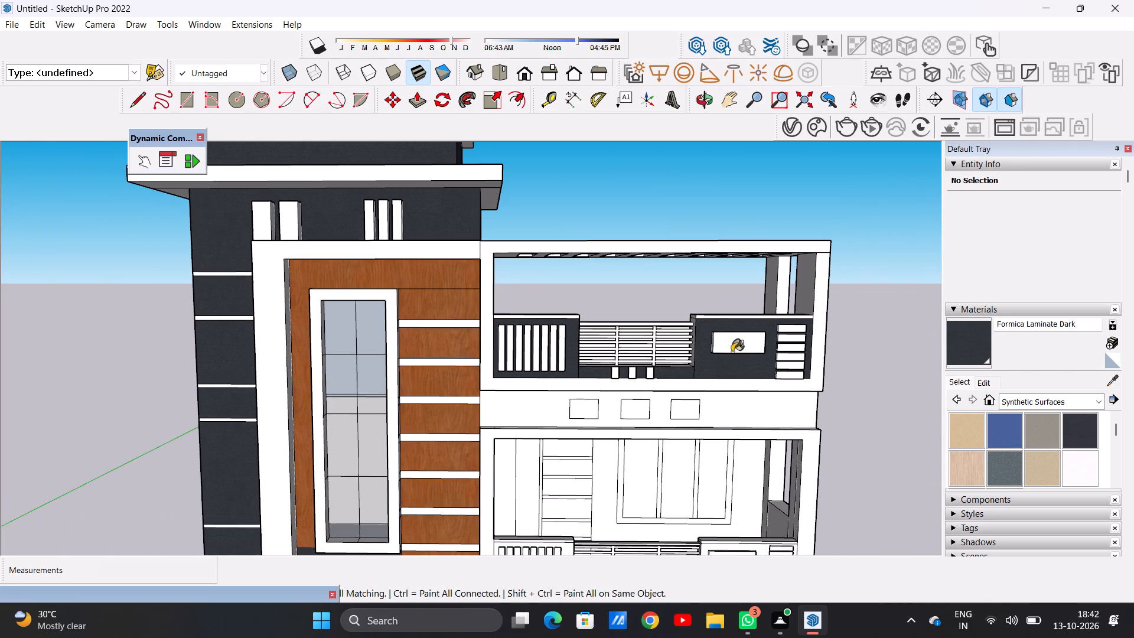
pyautogui.scroll(8, 724, 365)
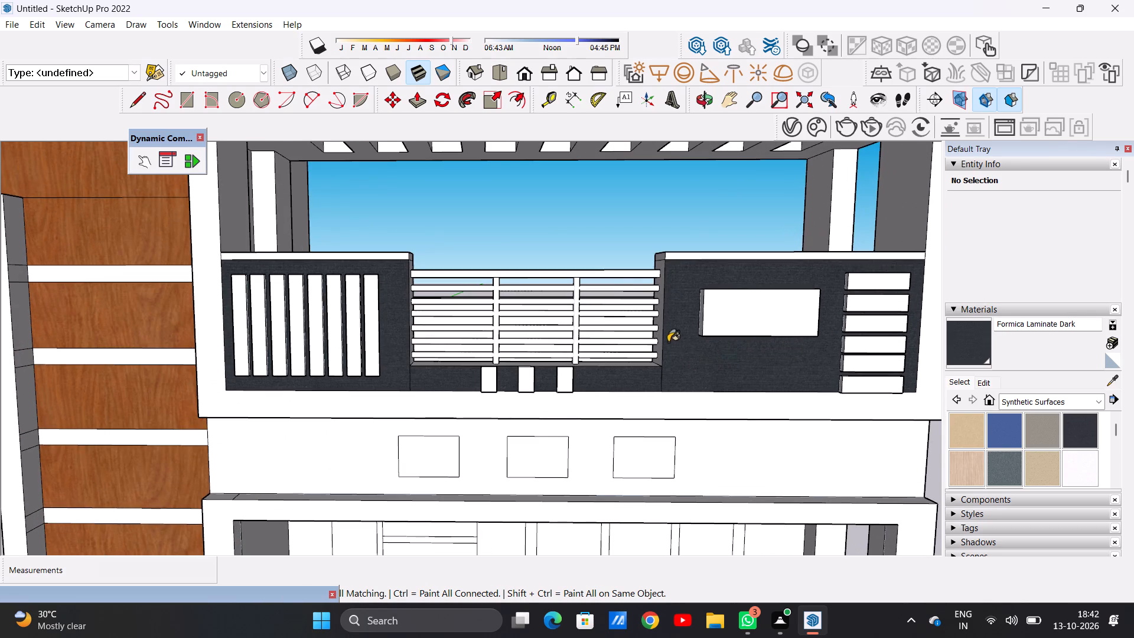
pyautogui.scroll(-9, 642, 304)
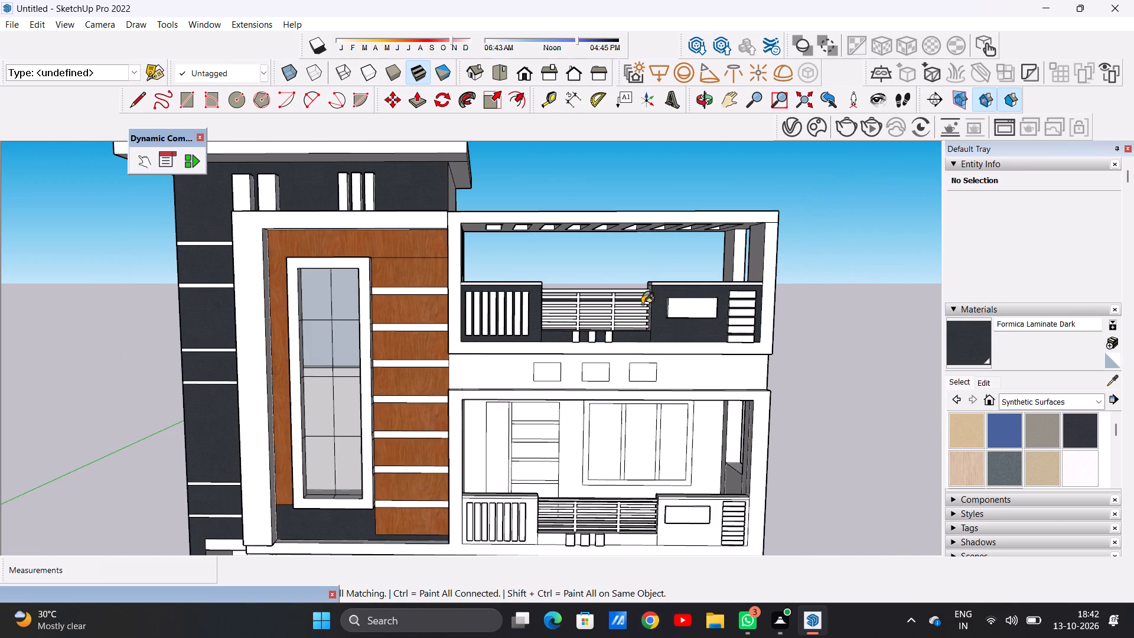
pyautogui.scroll(7, 642, 304)
pyautogui.scroll(-1, 642, 304)
pyautogui.scroll(1, 642, 304)
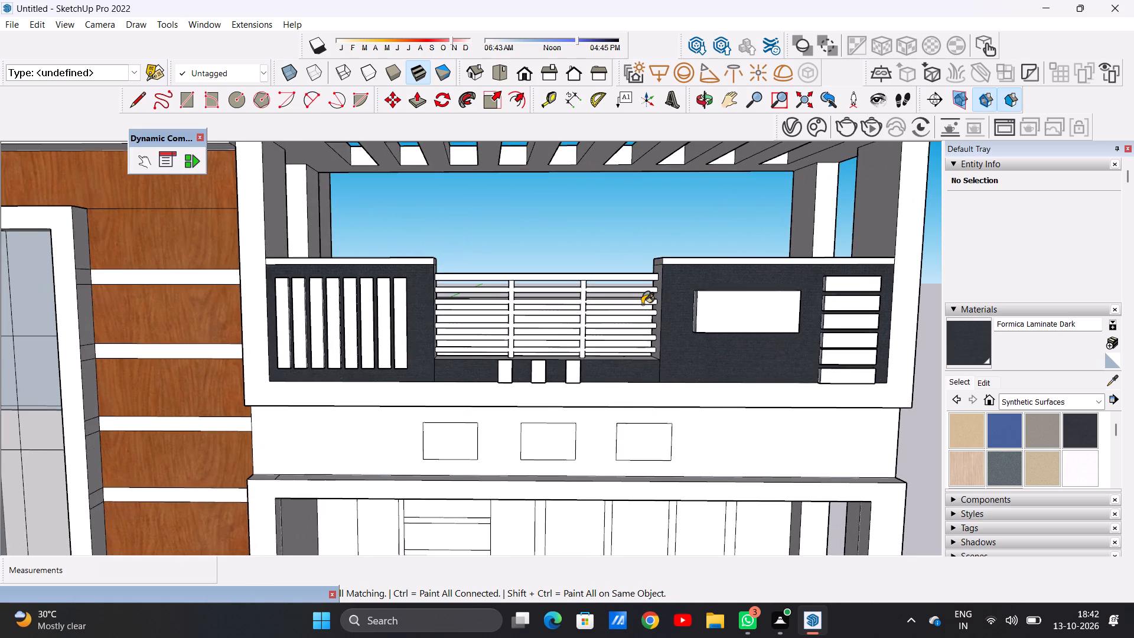
pyautogui.scroll(-1, 642, 304)
pyautogui.scroll(1, 642, 304)
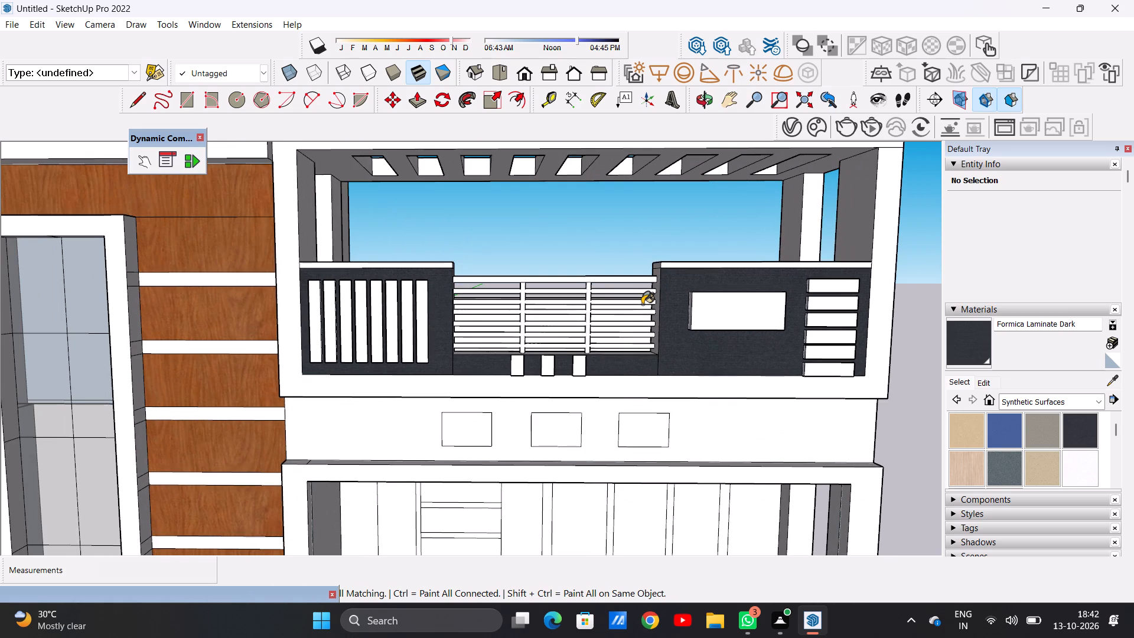
# Paint the two inner side faces flanking the top balcony's railing with Formica Laminate Dark.
pyautogui.moveTo(570, 308); pyautogui.dragTo(454, 354, button='middle')
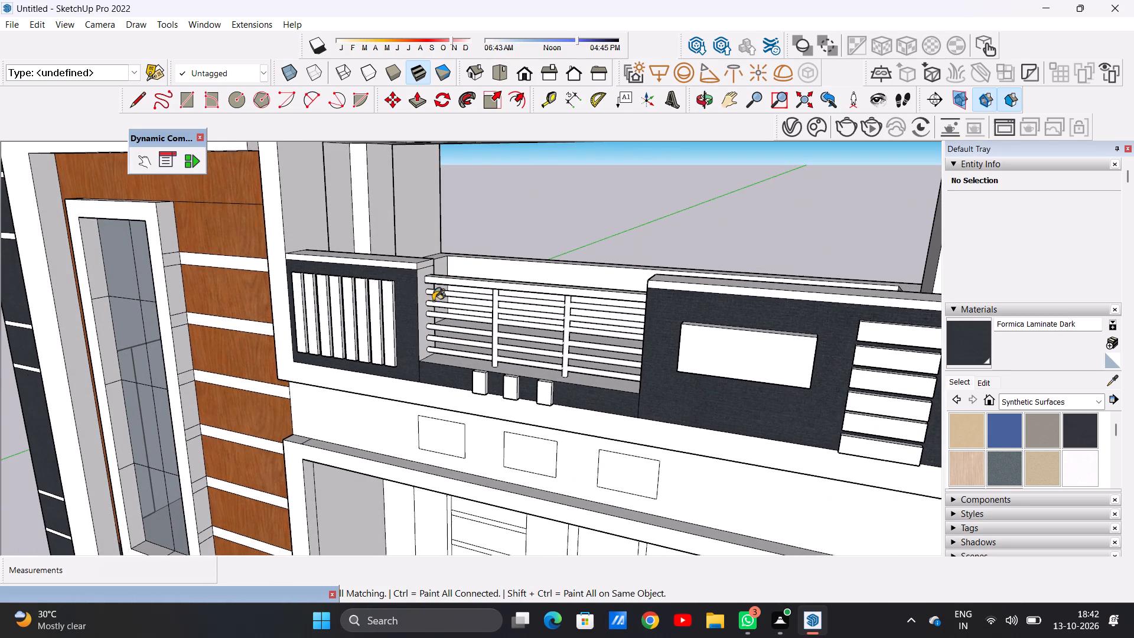
pyautogui.scroll(1, 407, 293)
pyautogui.scroll(-1, 407, 293)
pyautogui.scroll(15, 407, 293)
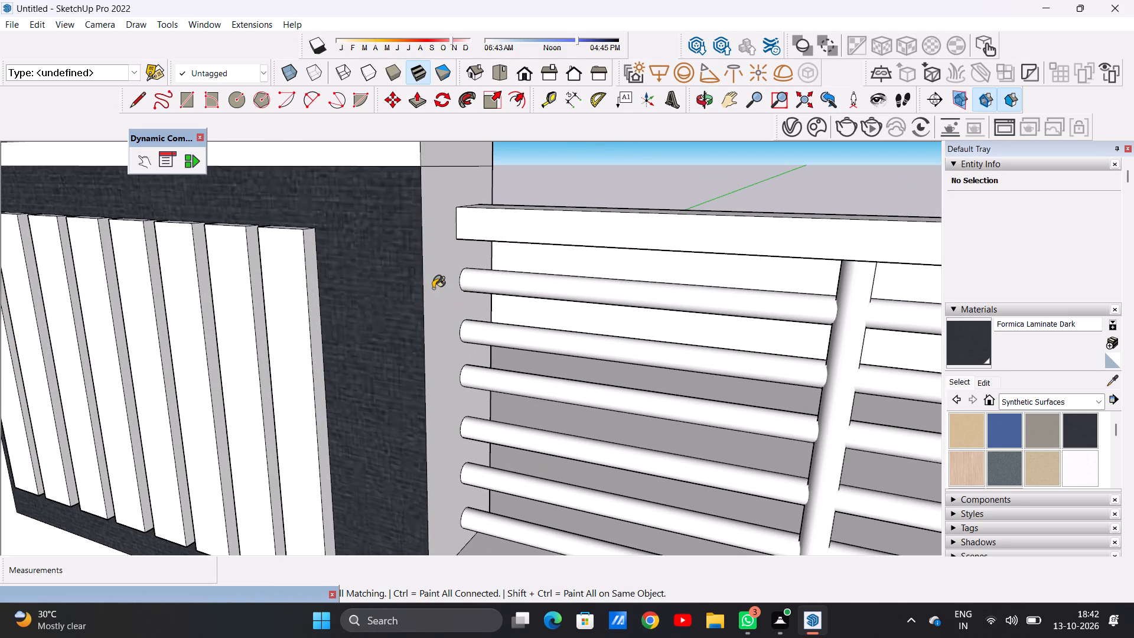
pyautogui.click(433, 288)
pyautogui.scroll(-12, 434, 291)
pyautogui.moveTo(464, 362); pyautogui.dragTo(539, 364, button='middle')
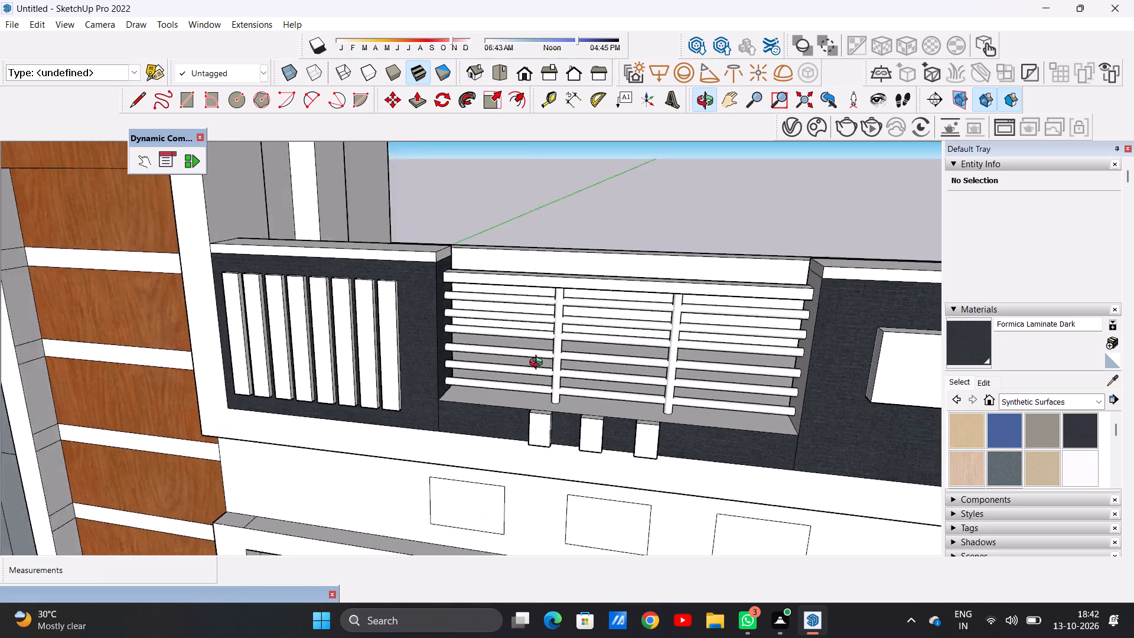
pyautogui.moveTo(539, 364); pyautogui.dragTo(728, 360, button='middle')
pyautogui.scroll(12, 689, 260)
pyautogui.click(708, 271)
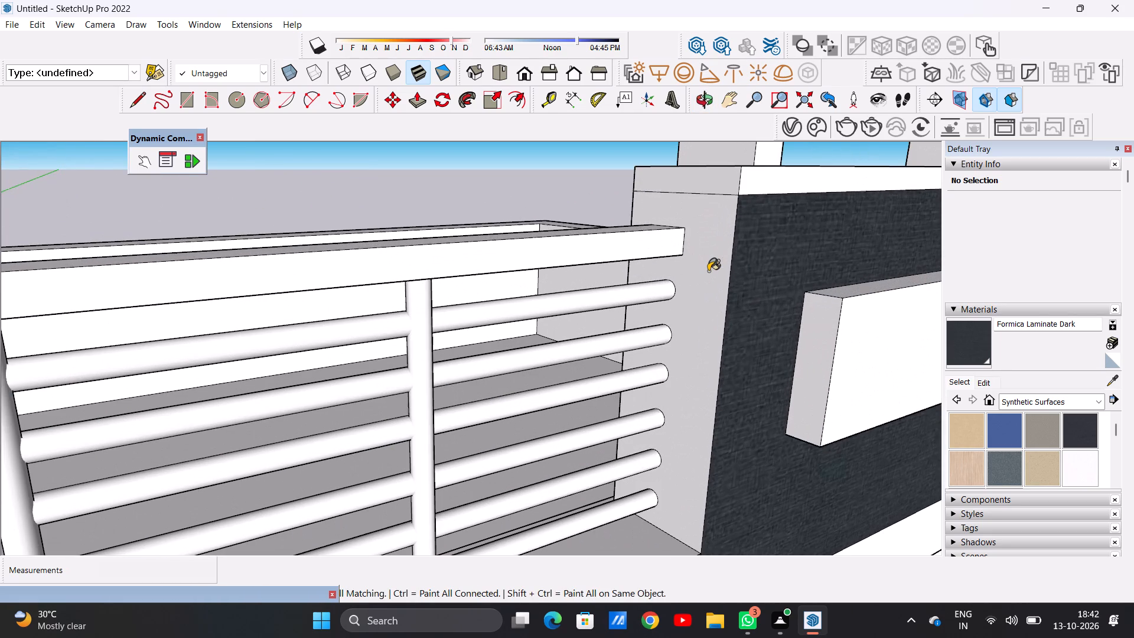
pyautogui.scroll(-10, 541, 311)
pyautogui.moveTo(587, 406); pyautogui.dragTo(497, 409, button='middle')
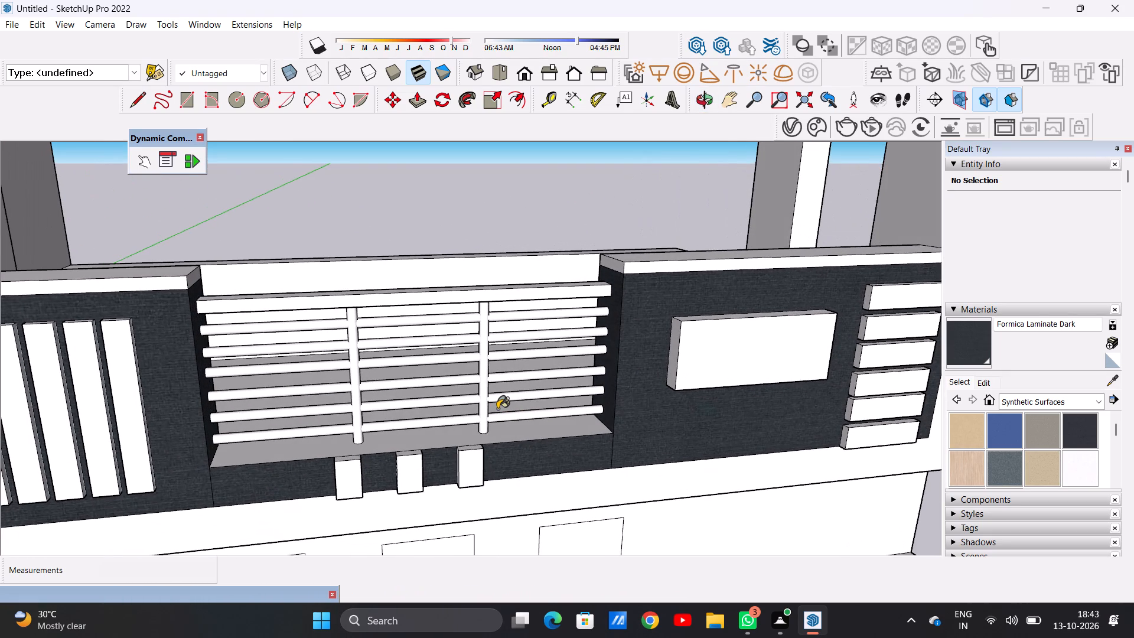
# Paint the ledge beneath the top balcony's railing with Formica Beige from the Synthetic Surfaces collection.
pyautogui.click(968, 434)
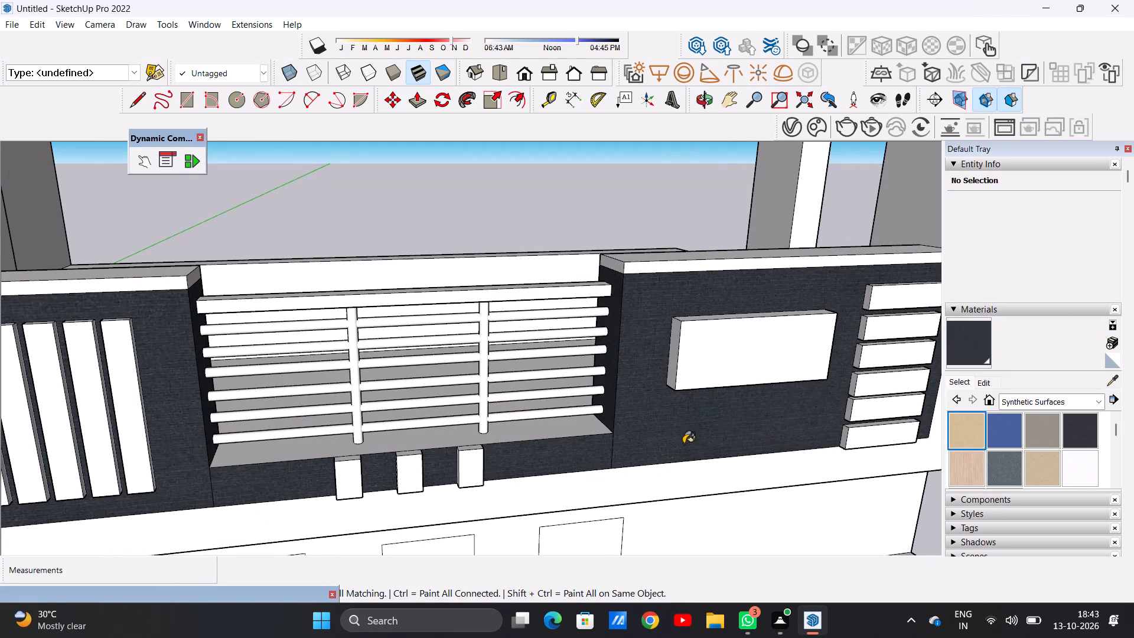
pyautogui.scroll(10, 569, 444)
pyautogui.click(571, 424)
pyautogui.scroll(-9, 571, 424)
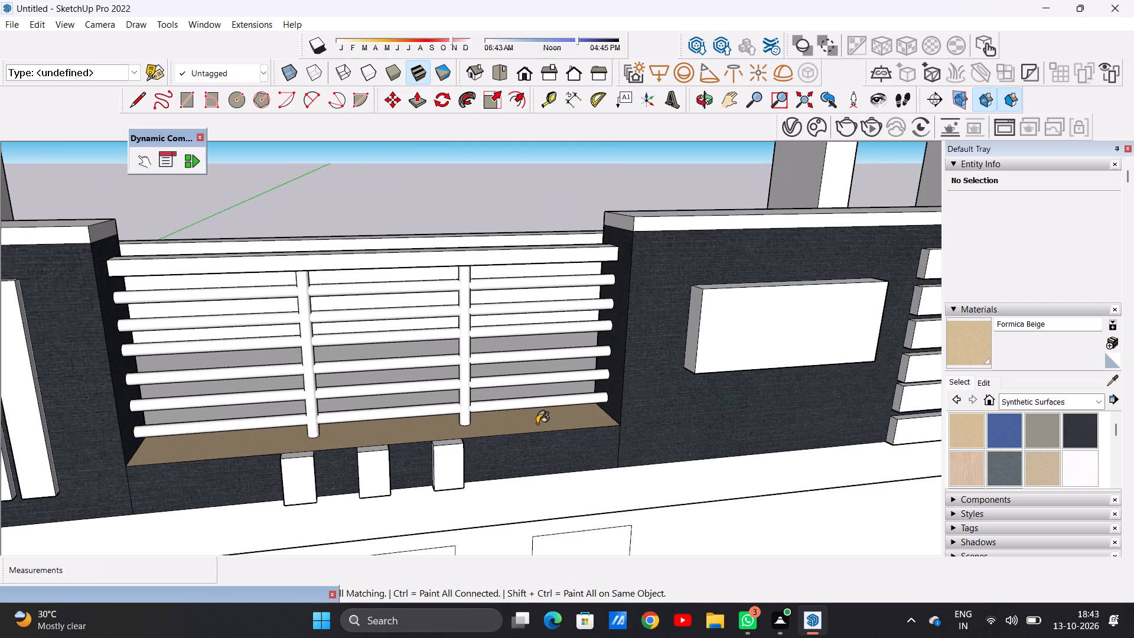
pyautogui.scroll(-5, 458, 406)
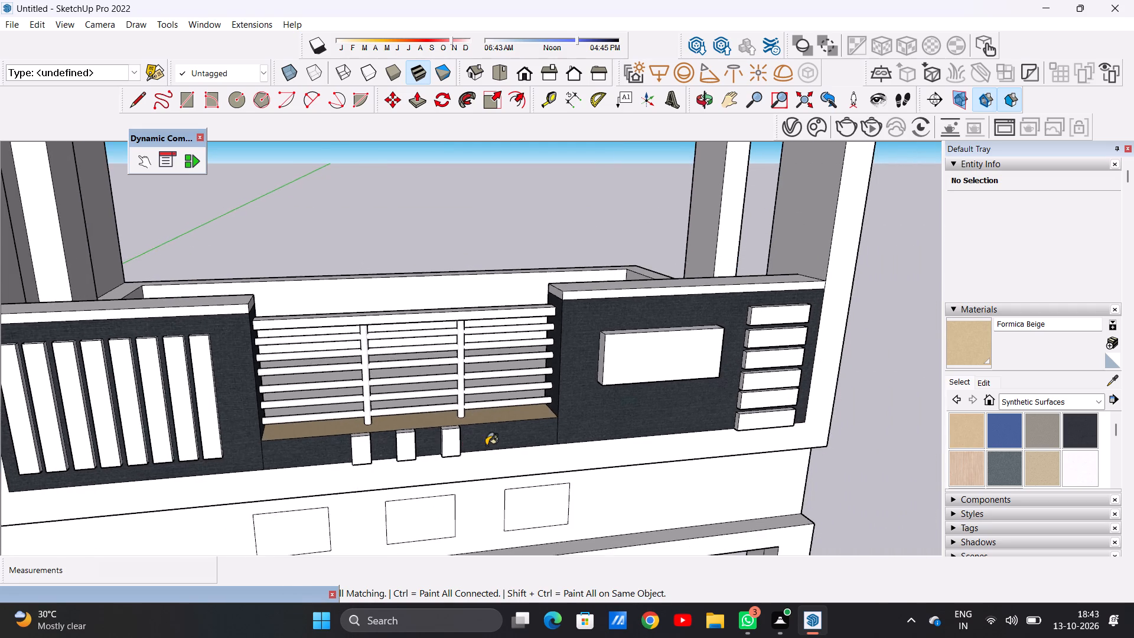
# Paint the top rail of the top balcony's railing with black Color M09 from the Colors collection.
pyautogui.moveTo(483, 445); pyautogui.dragTo(448, 416, button='middle')
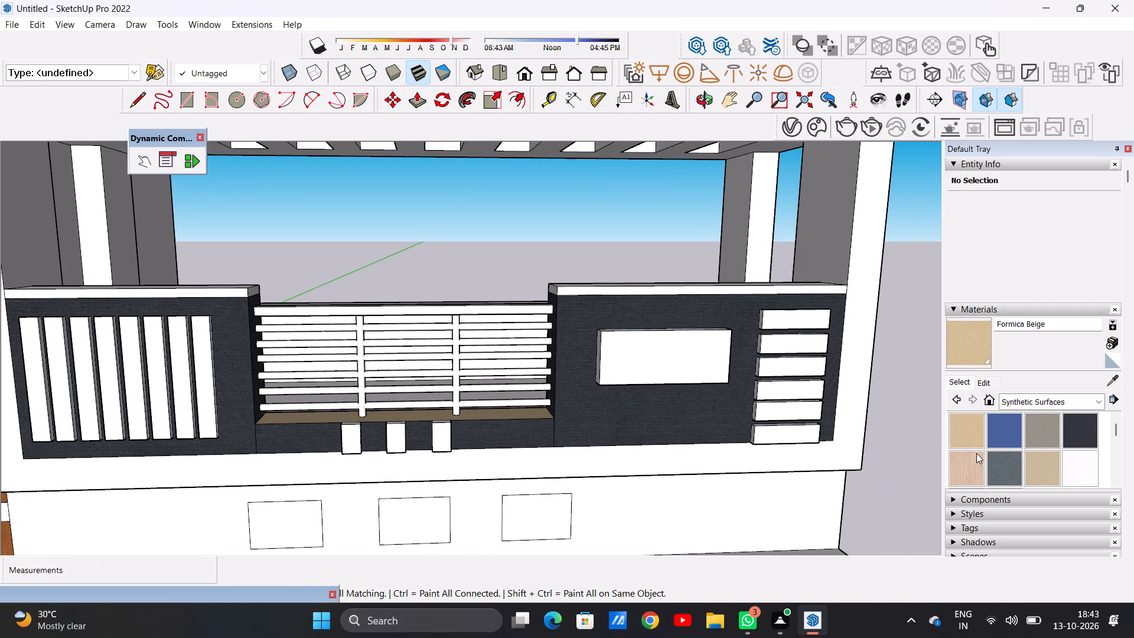
pyautogui.scroll(-1, 976, 453)
pyautogui.scroll(2, 977, 453)
pyautogui.click(1095, 402)
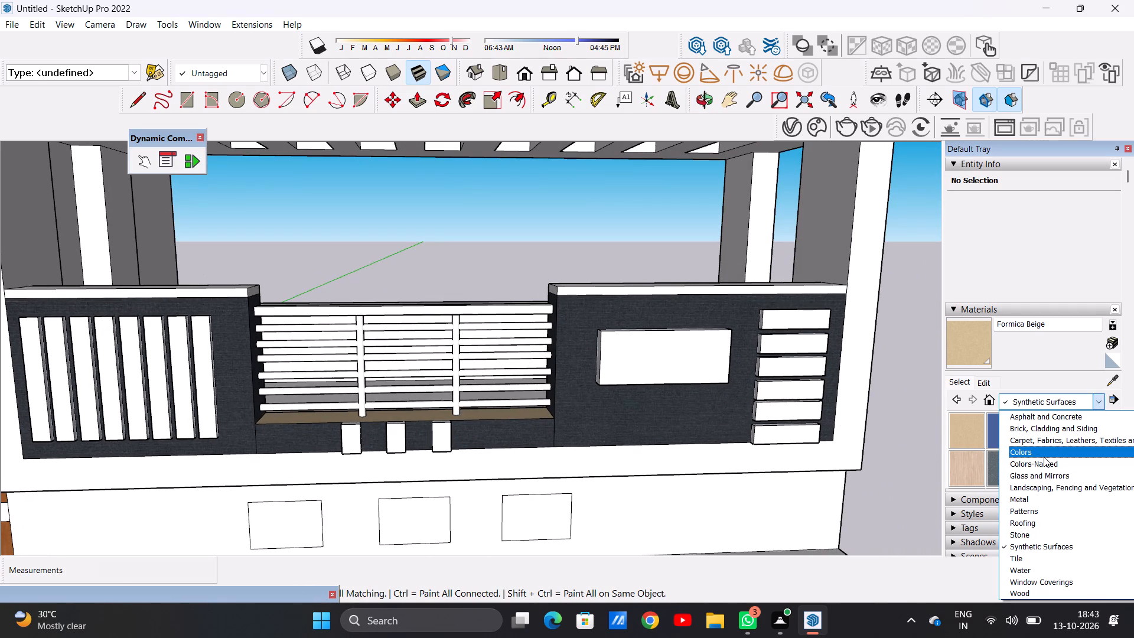
pyautogui.click(1044, 457)
pyautogui.scroll(-4, 1043, 455)
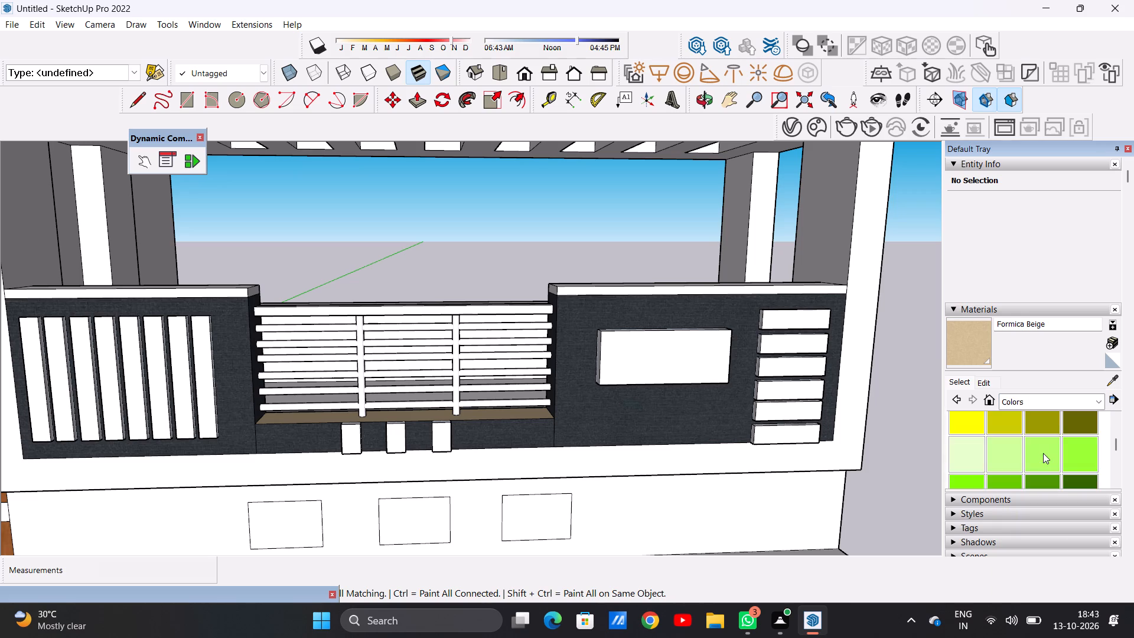
pyautogui.scroll(-10, 1043, 453)
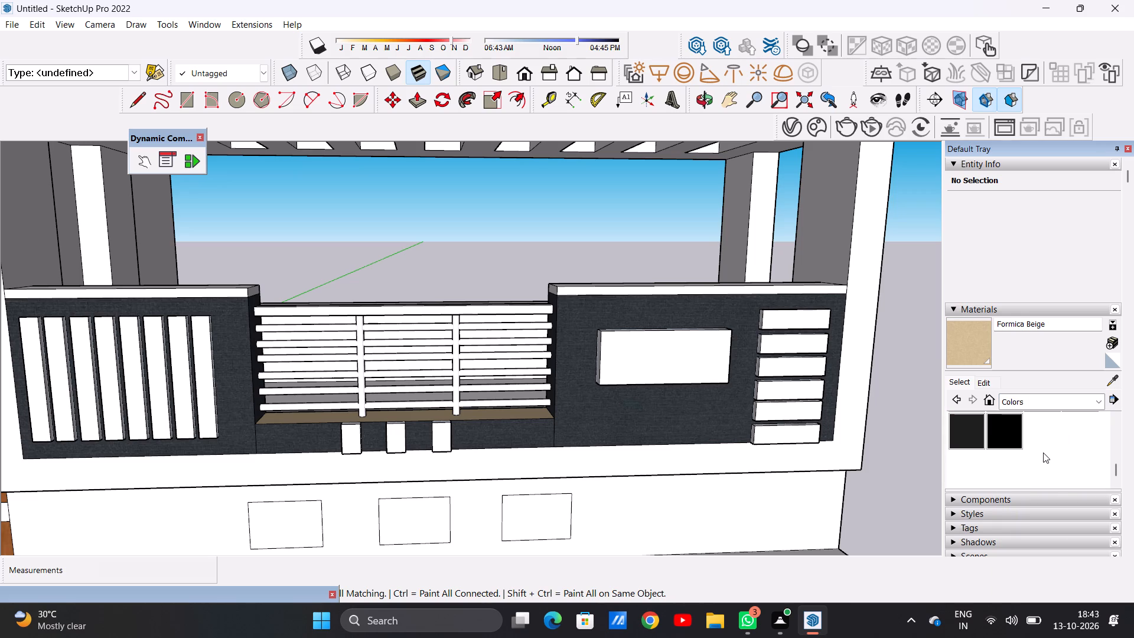
pyautogui.click(1004, 442)
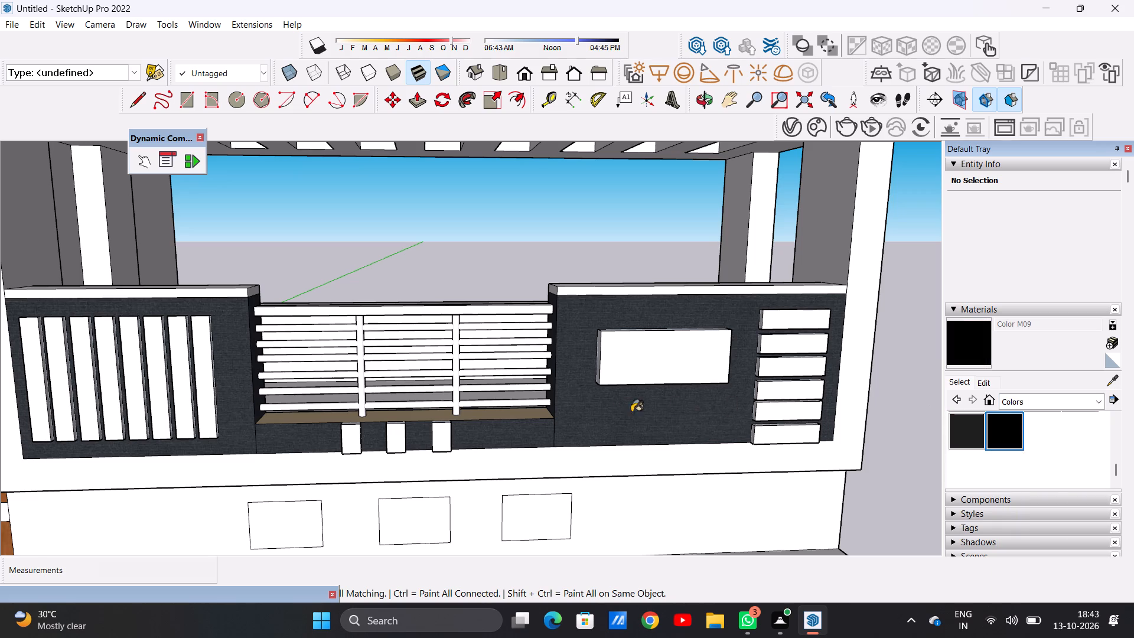
pyautogui.scroll(9, 489, 311)
pyautogui.scroll(-1, 500, 317)
pyautogui.scroll(13, 500, 317)
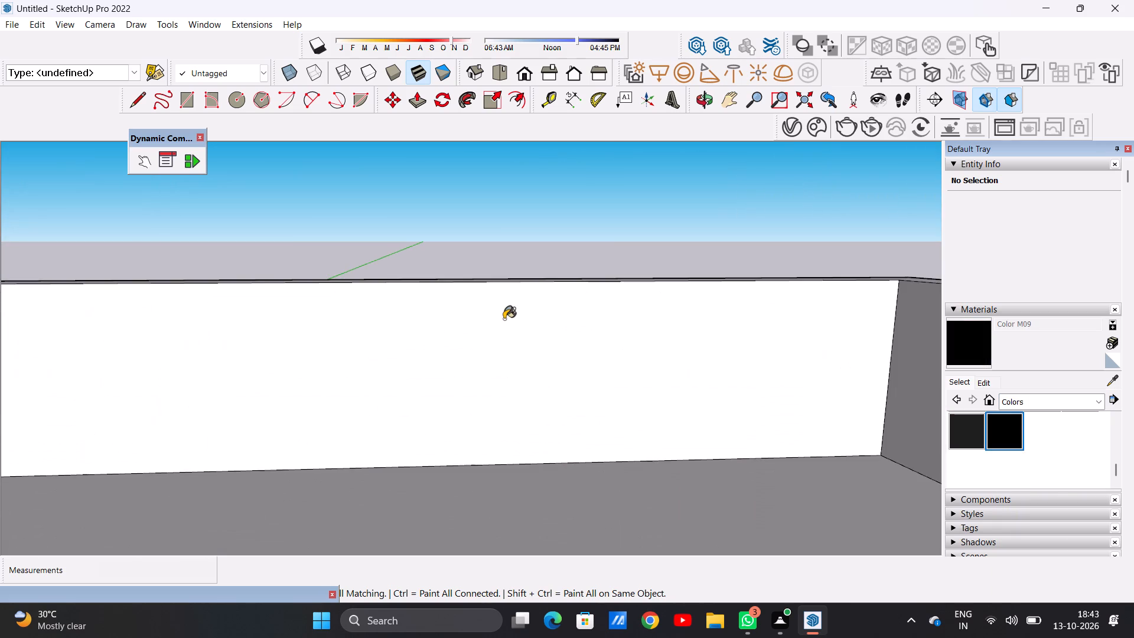
pyautogui.scroll(-7, 504, 319)
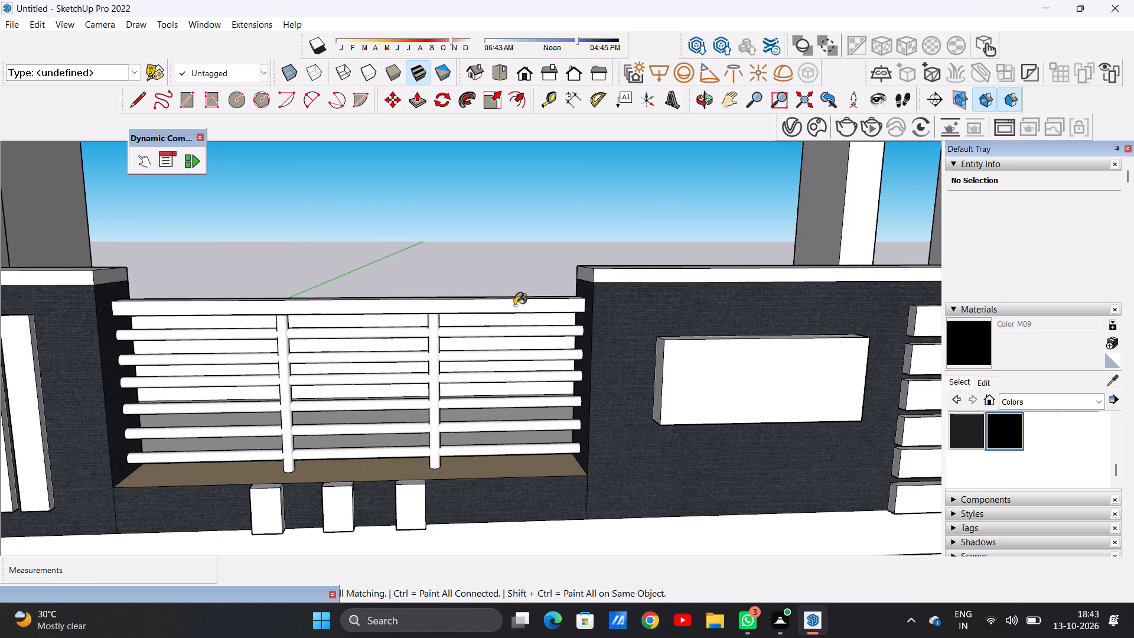
pyautogui.click(514, 305)
# Paint the top balcony railing's upper four horizontal bars and both vertical posts with black Color M09.
pyautogui.scroll(2, 265, 376)
pyautogui.scroll(-1, 265, 376)
pyautogui.scroll(6, 265, 376)
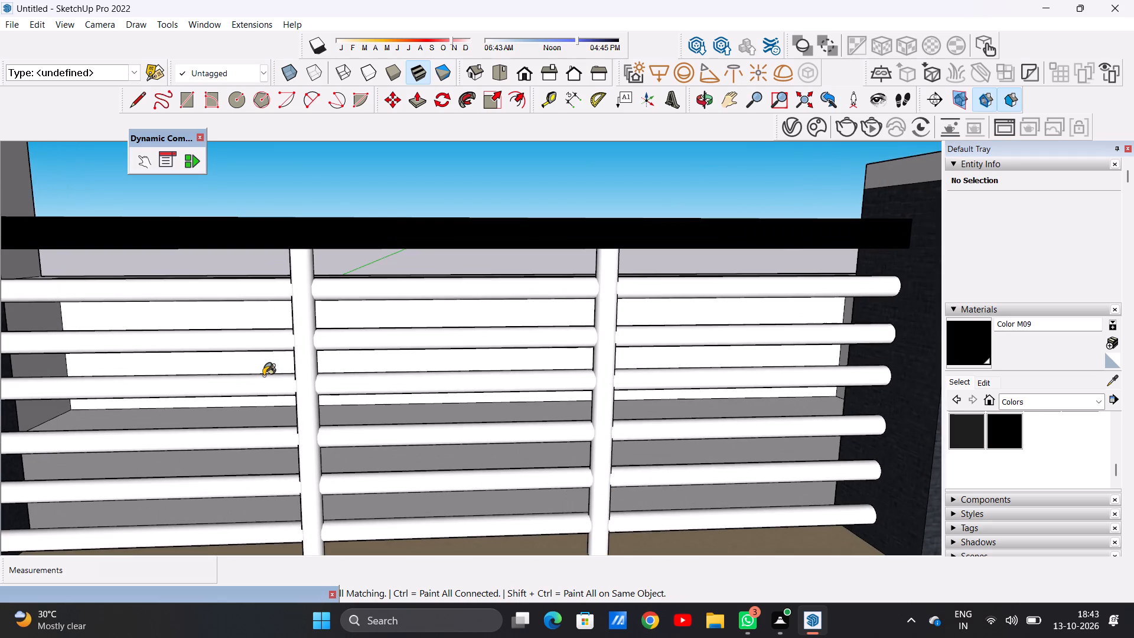
pyautogui.scroll(3, 263, 375)
pyautogui.click(265, 255)
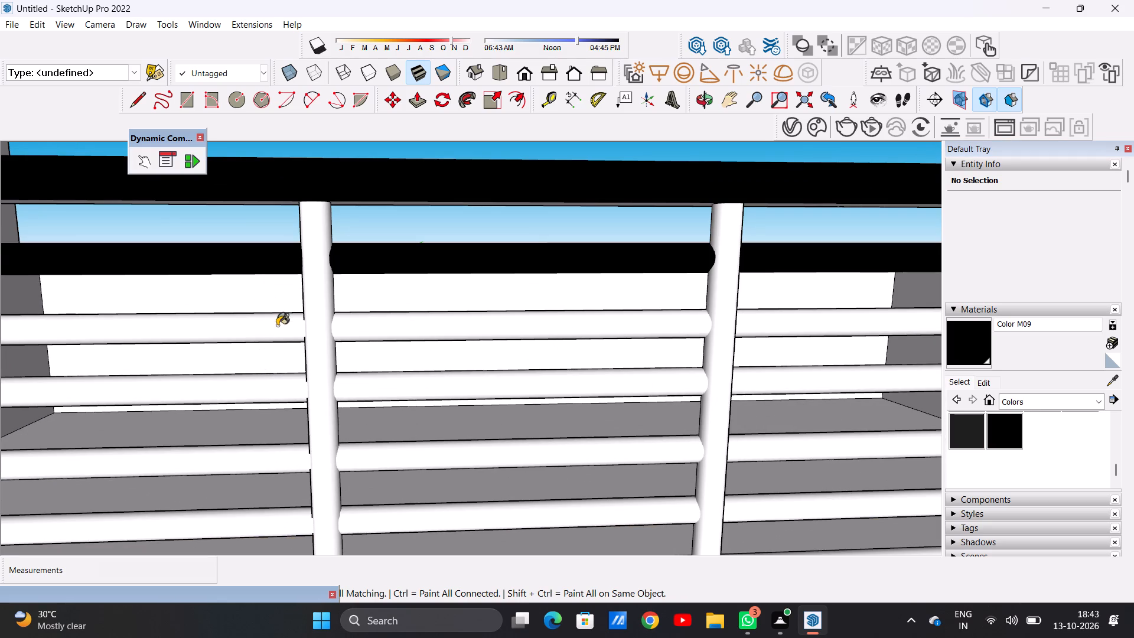
pyautogui.click(277, 326)
pyautogui.click(297, 388)
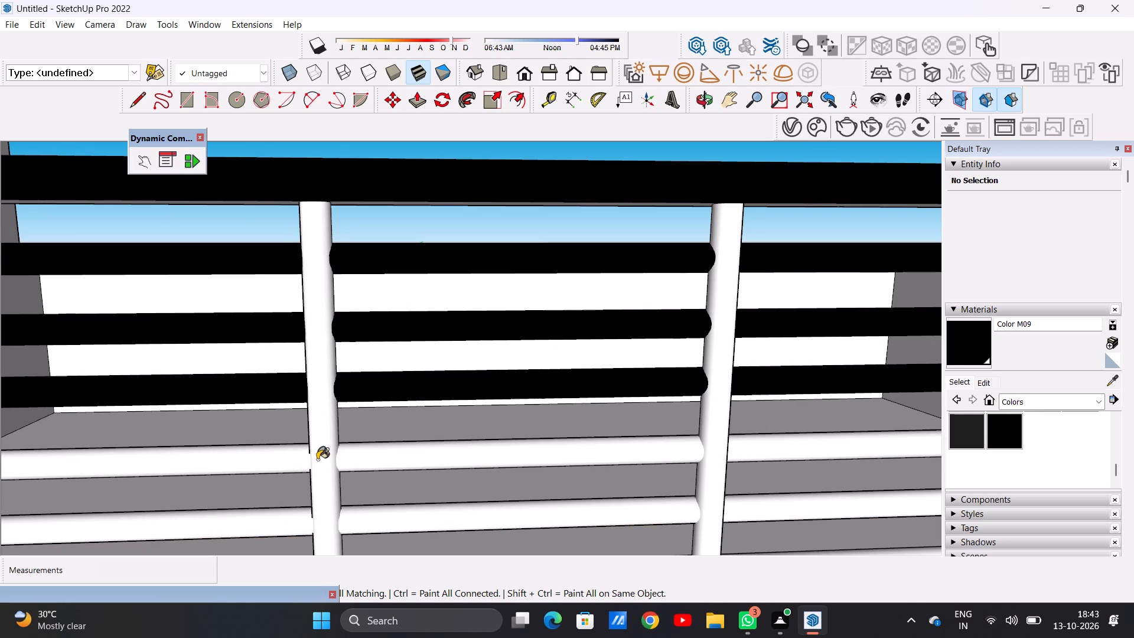
pyautogui.click(317, 460)
pyautogui.click(286, 464)
pyautogui.scroll(-3, 379, 388)
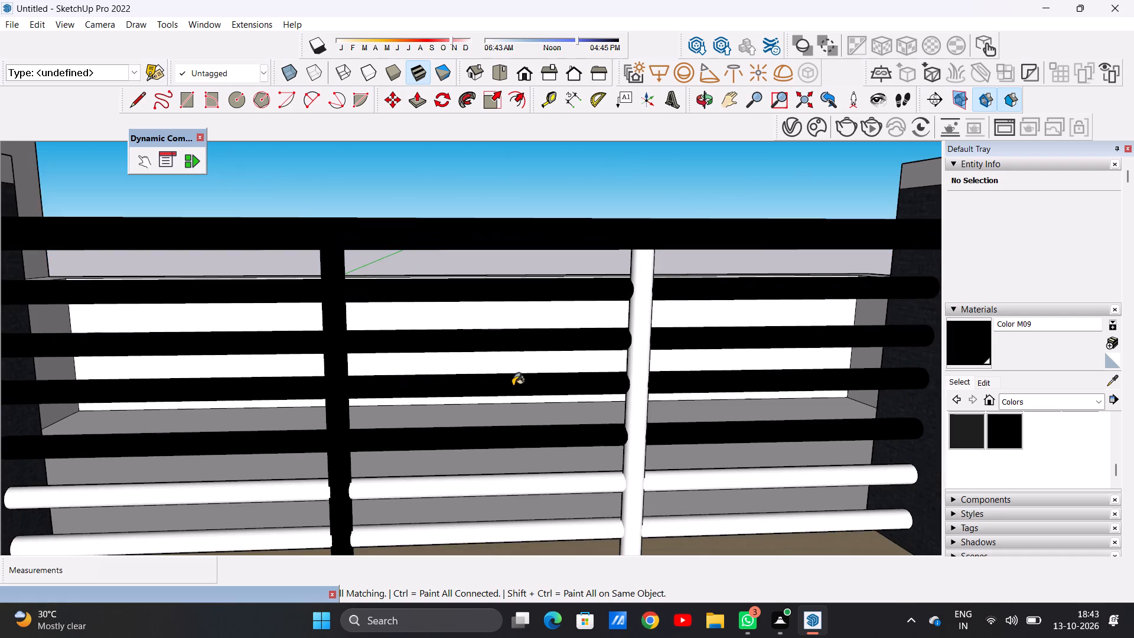
pyautogui.scroll(6, 627, 359)
pyautogui.click(640, 355)
pyautogui.scroll(-9, 472, 361)
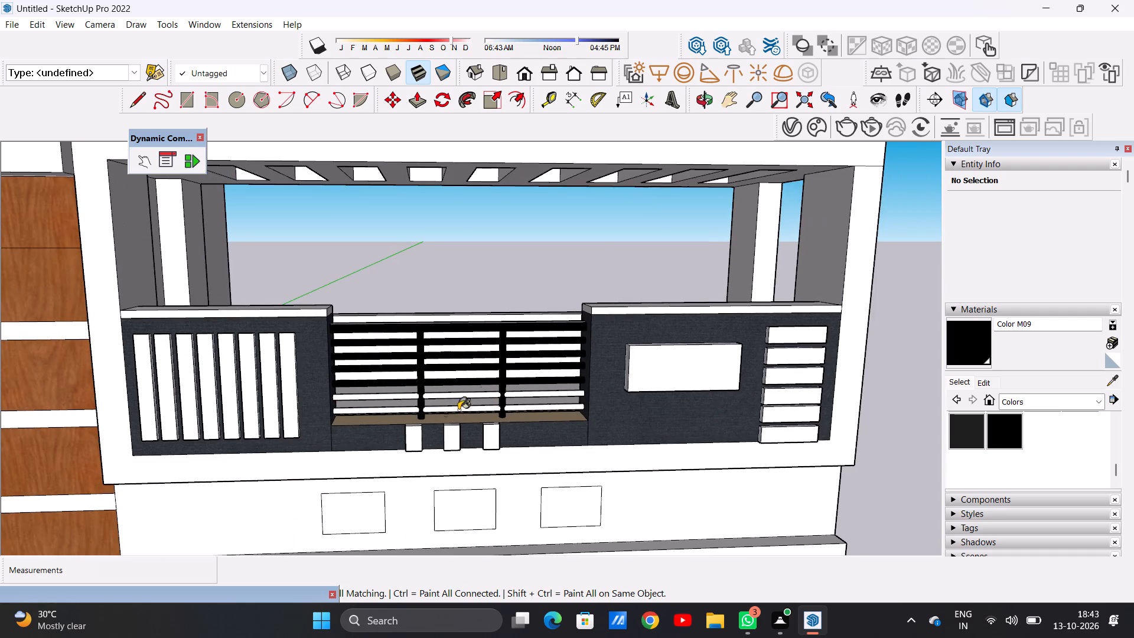
# Paint the two lowest horizontal bars of the top balcony's railing with black Color M09.
pyautogui.scroll(1, 424, 422)
pyautogui.scroll(-1, 424, 422)
pyautogui.scroll(16, 424, 422)
pyautogui.click(395, 388)
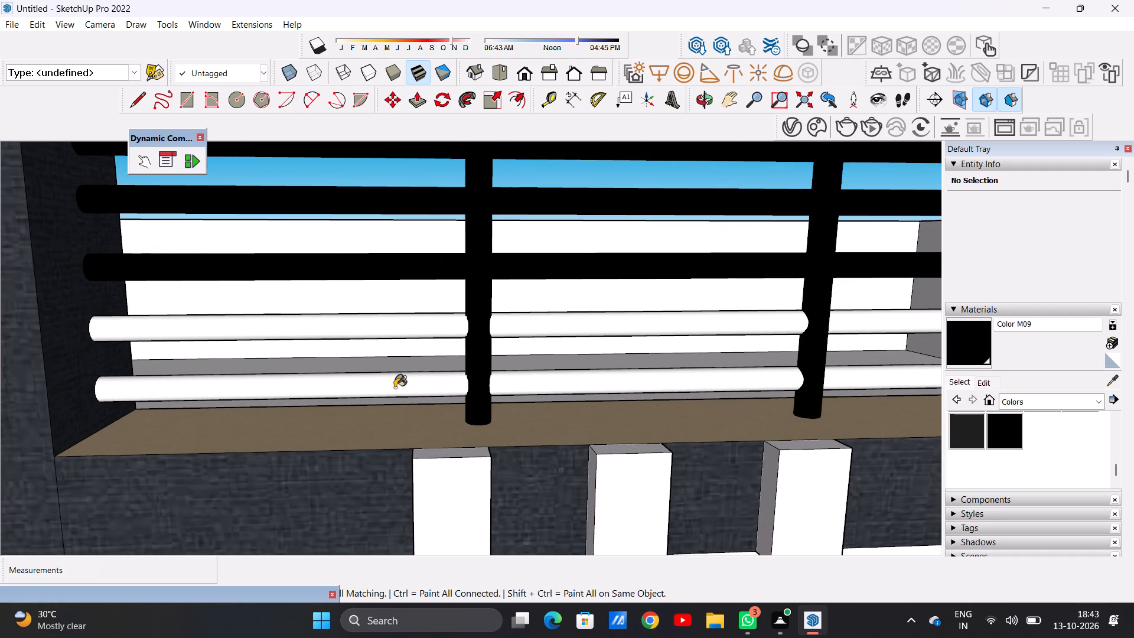
pyautogui.click(390, 330)
pyautogui.scroll(-2, 416, 407)
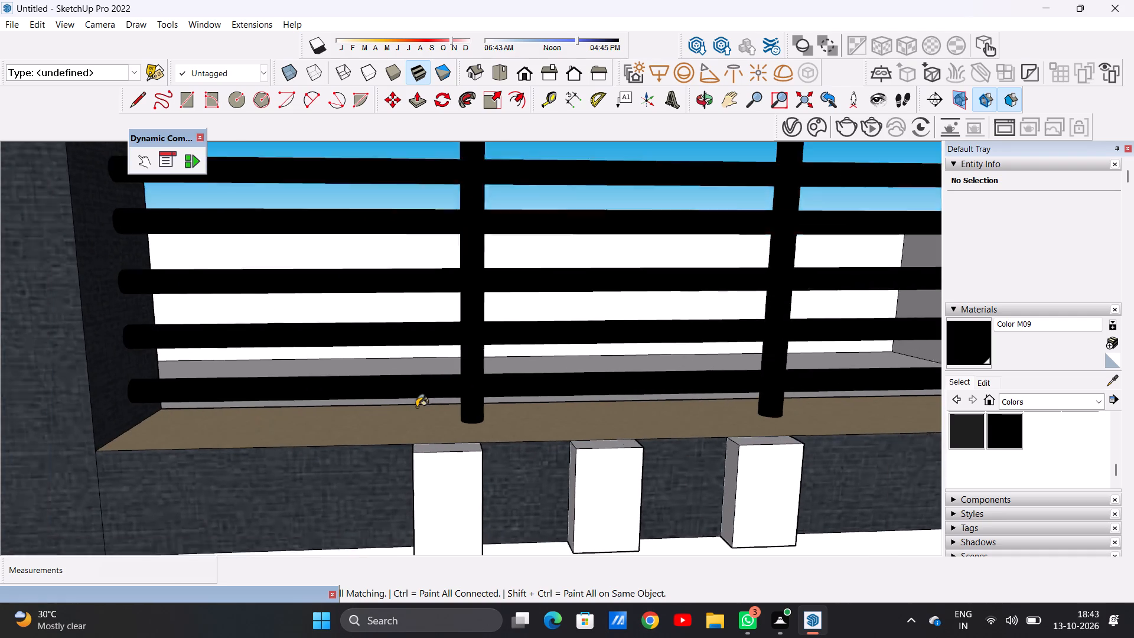
pyautogui.scroll(-17, 416, 407)
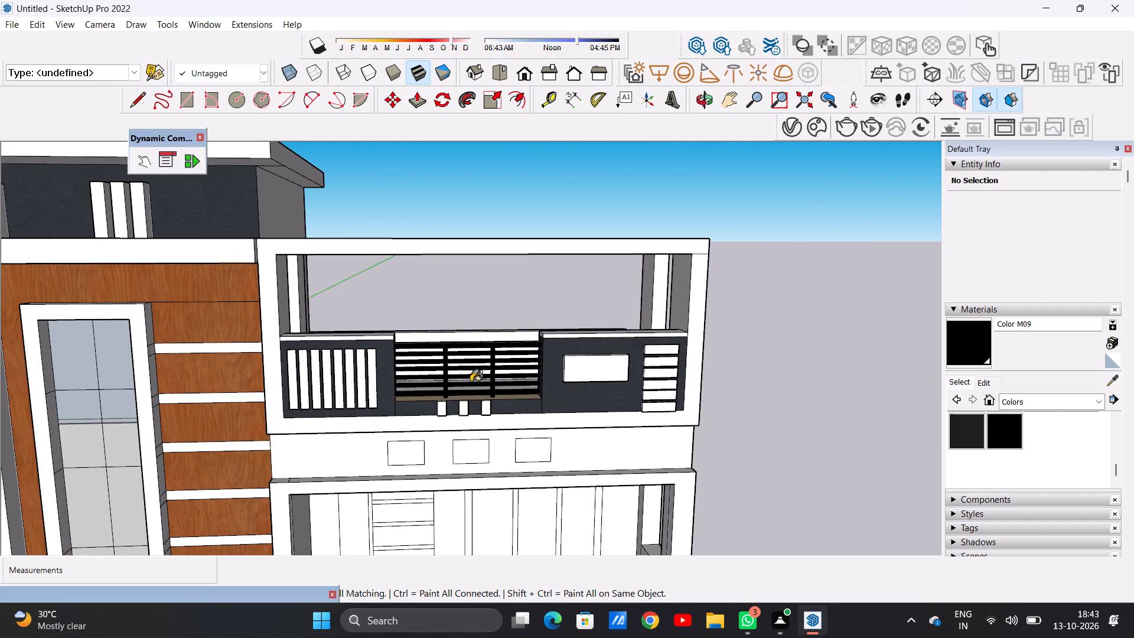
pyautogui.scroll(-2, 472, 387)
pyautogui.press('space')
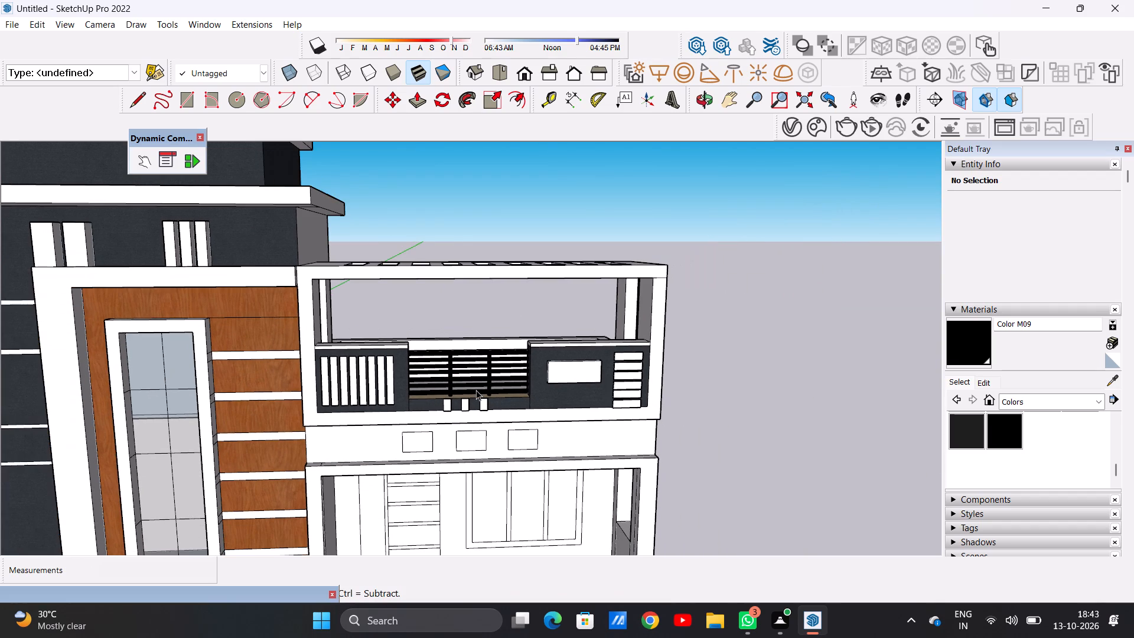
# Paint the three rectangles on the wall band below the top balcony with Formica Laminate Dark from the Synthetic Surfaces collection.
pyautogui.scroll(-2, 481, 357)
pyautogui.moveTo(567, 360); pyautogui.dragTo(526, 363, button='middle')
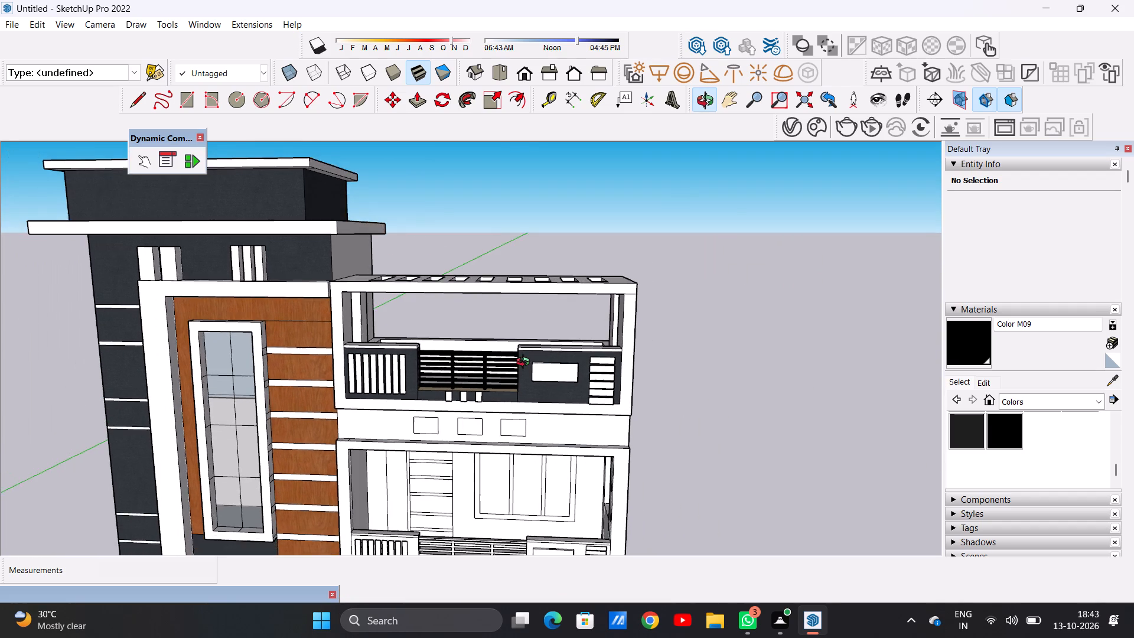
pyautogui.moveTo(526, 363); pyautogui.dragTo(522, 348, button='middle')
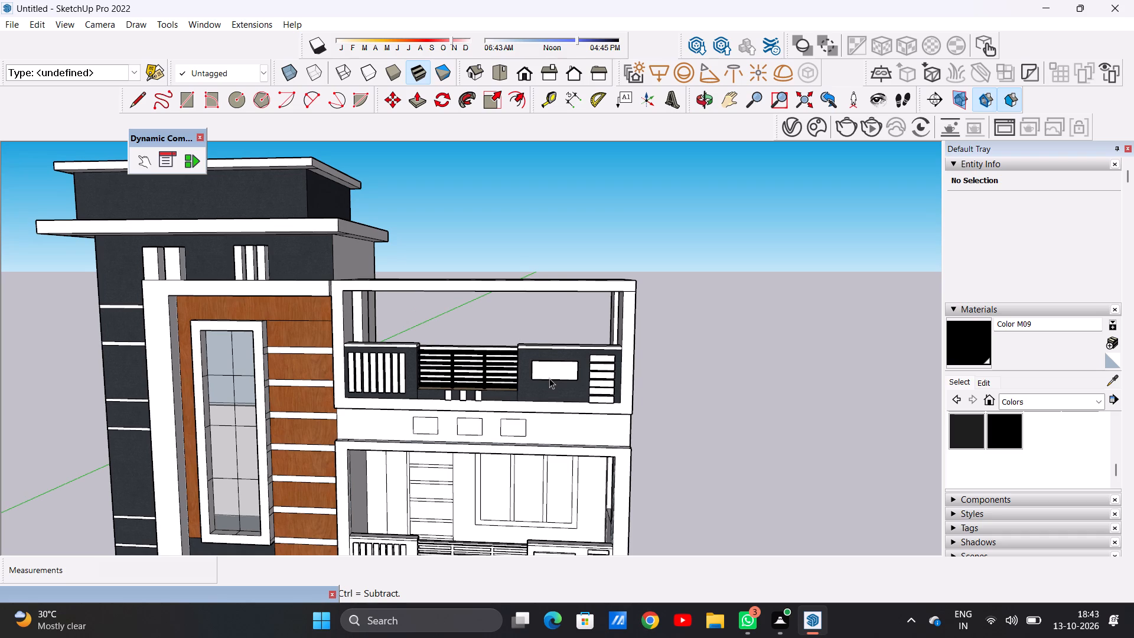
pyautogui.scroll(-7, 549, 378)
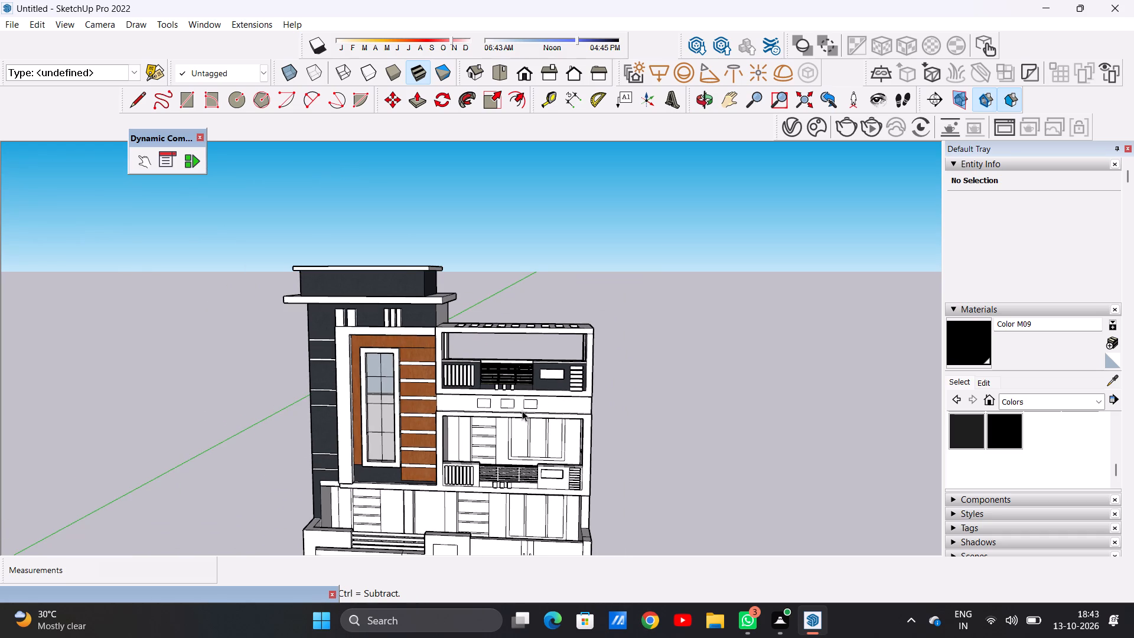
pyautogui.scroll(16, 522, 411)
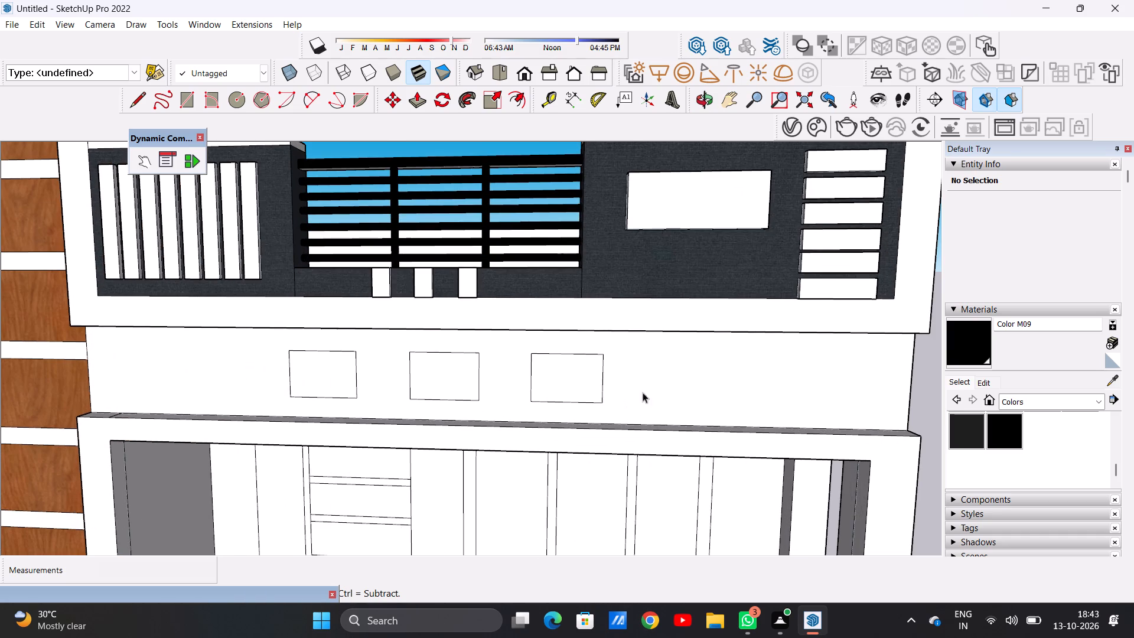
pyautogui.click(1097, 403)
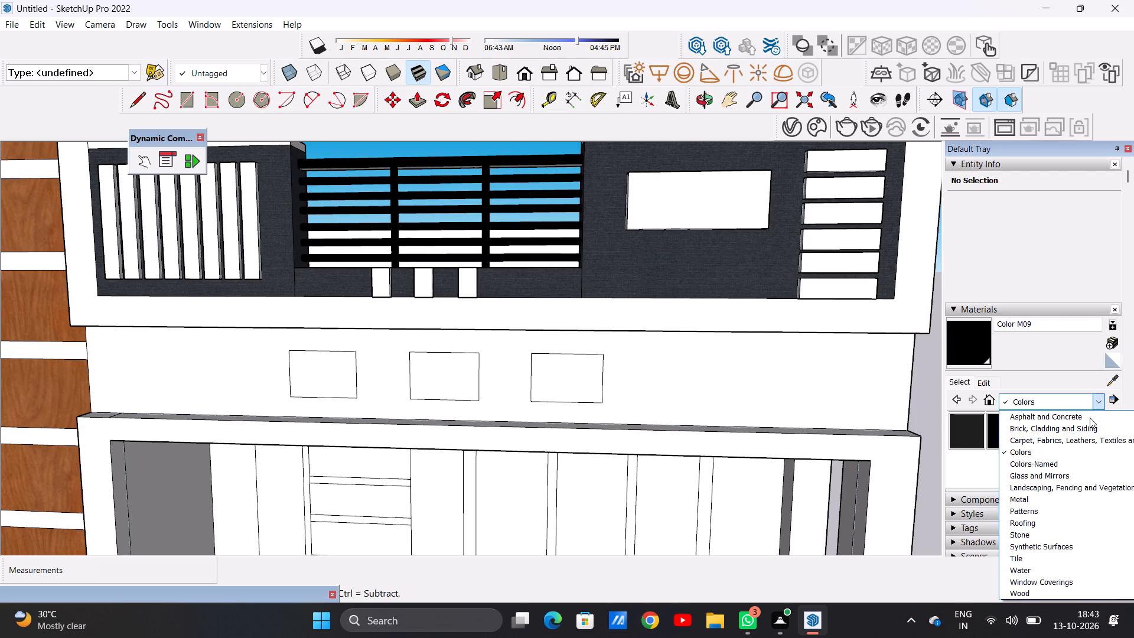
pyautogui.click(1047, 543)
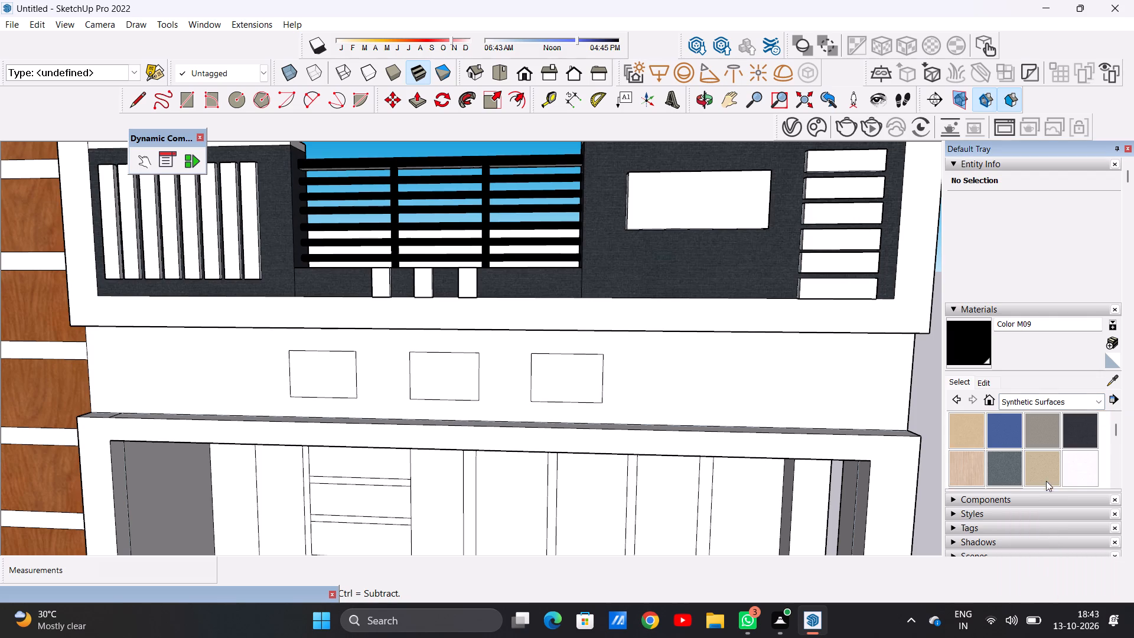
pyautogui.click(1078, 432)
pyautogui.scroll(2, 337, 392)
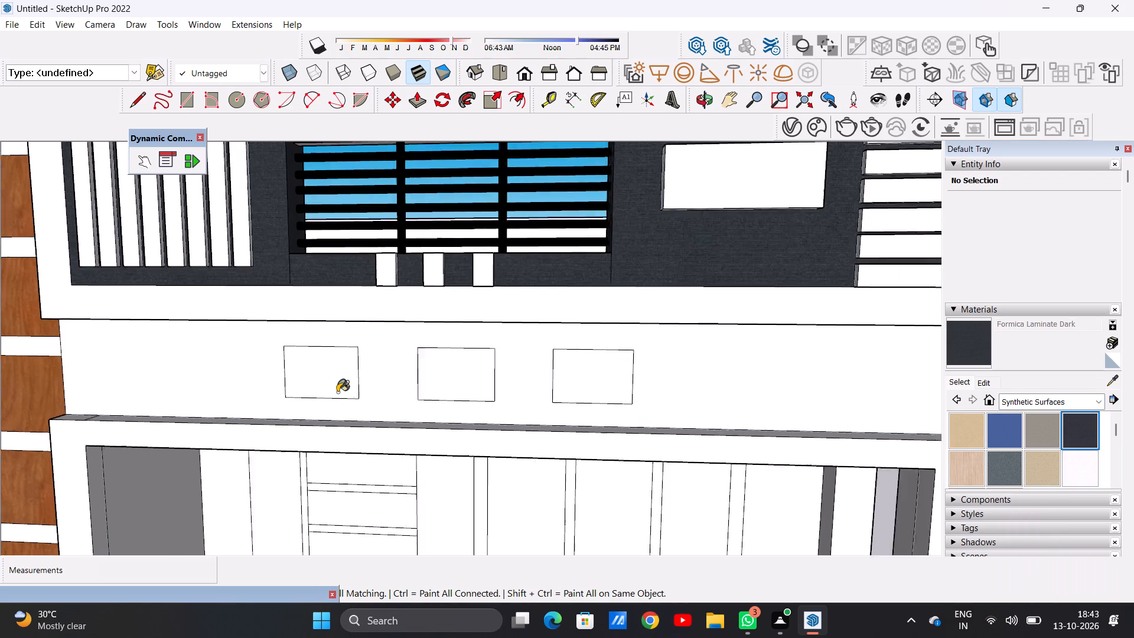
pyautogui.scroll(4, 337, 392)
pyautogui.click(321, 375)
pyautogui.click(477, 370)
pyautogui.click(682, 363)
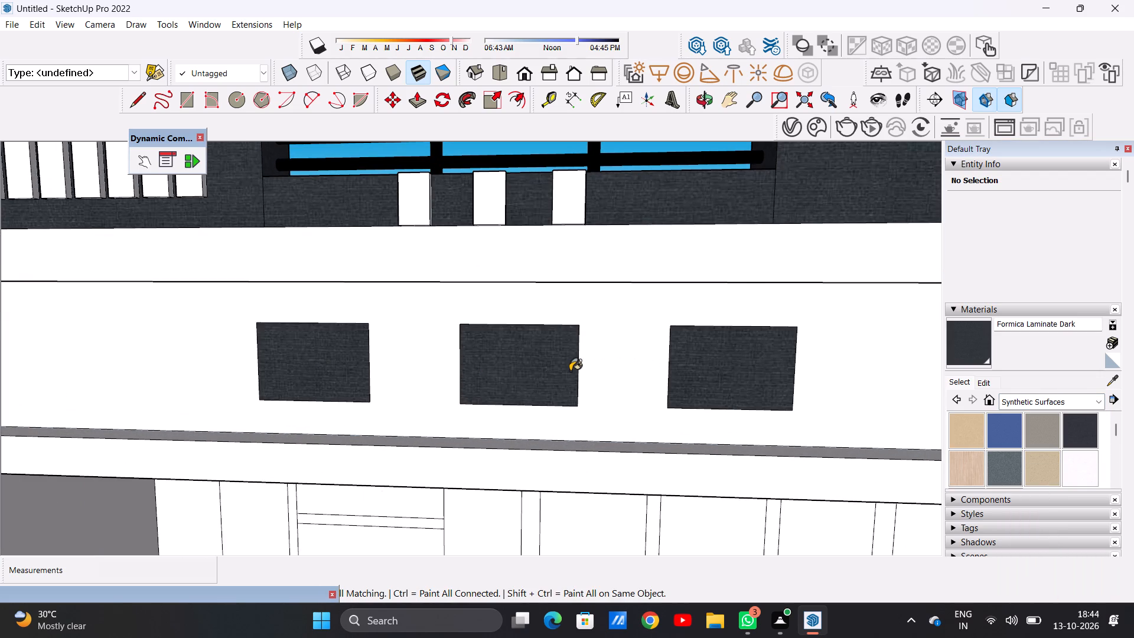
pyautogui.scroll(-8, 540, 396)
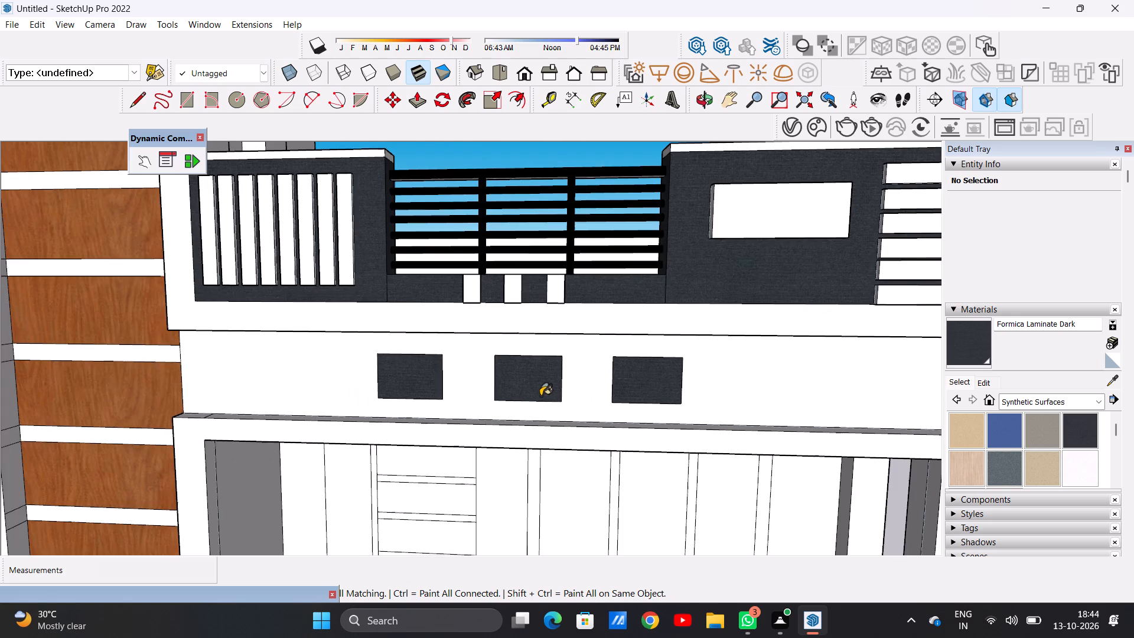
pyautogui.press('space')
# Paint the tall narrow panel of the middle-floor door with Wood Veneer 01 from the Wood collection.
pyautogui.scroll(-18, 515, 370)
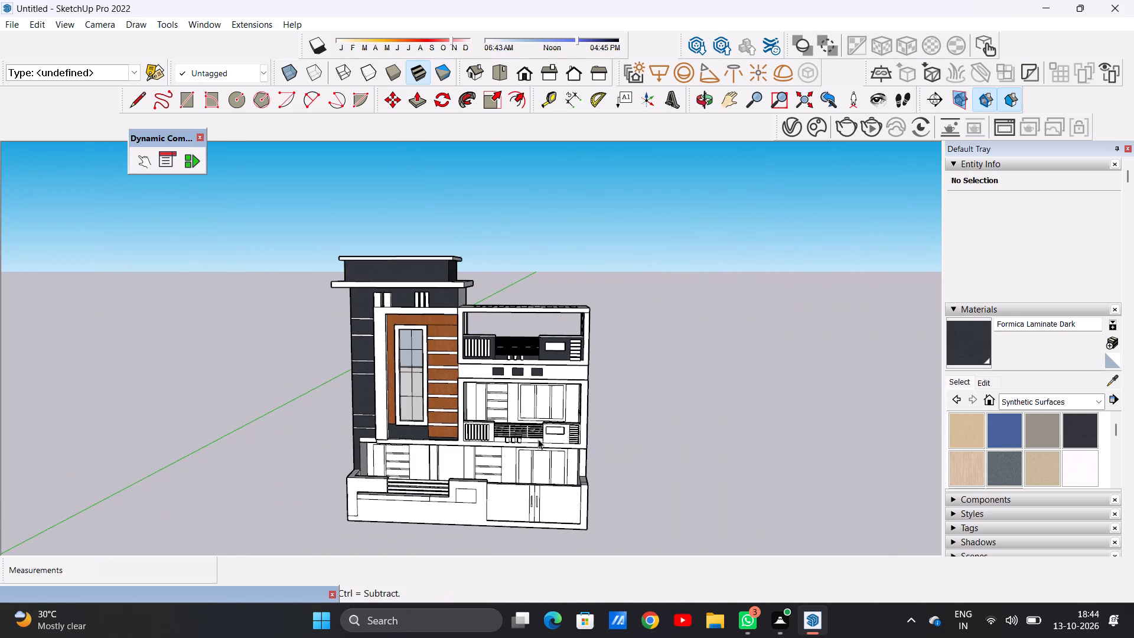
pyautogui.scroll(11, 497, 457)
pyautogui.scroll(3, 480, 412)
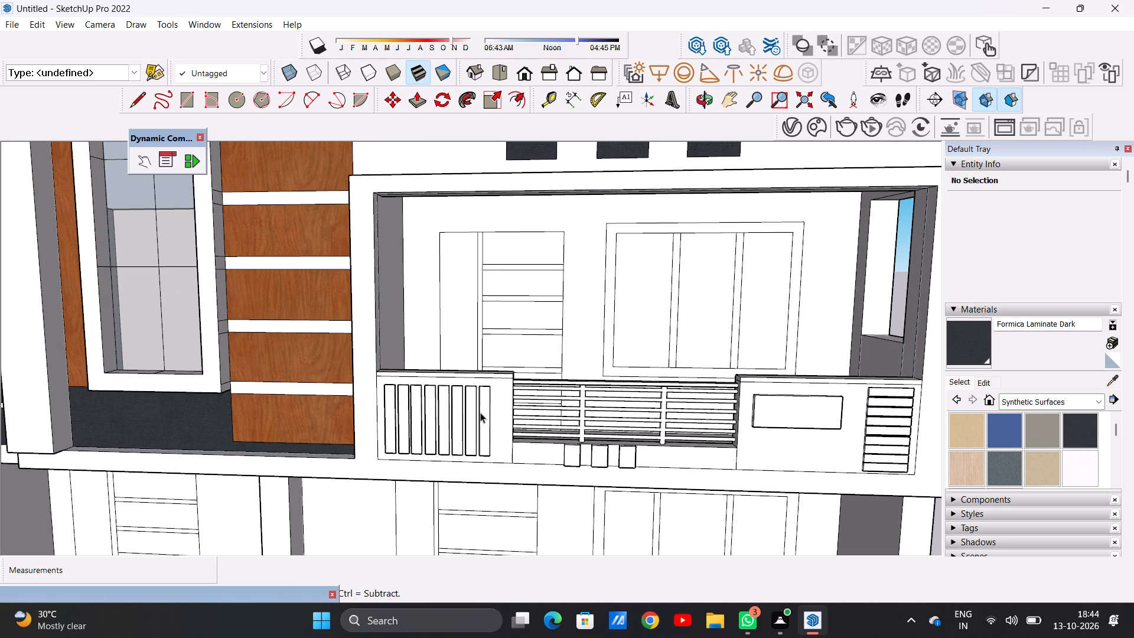
pyautogui.scroll(3, 475, 320)
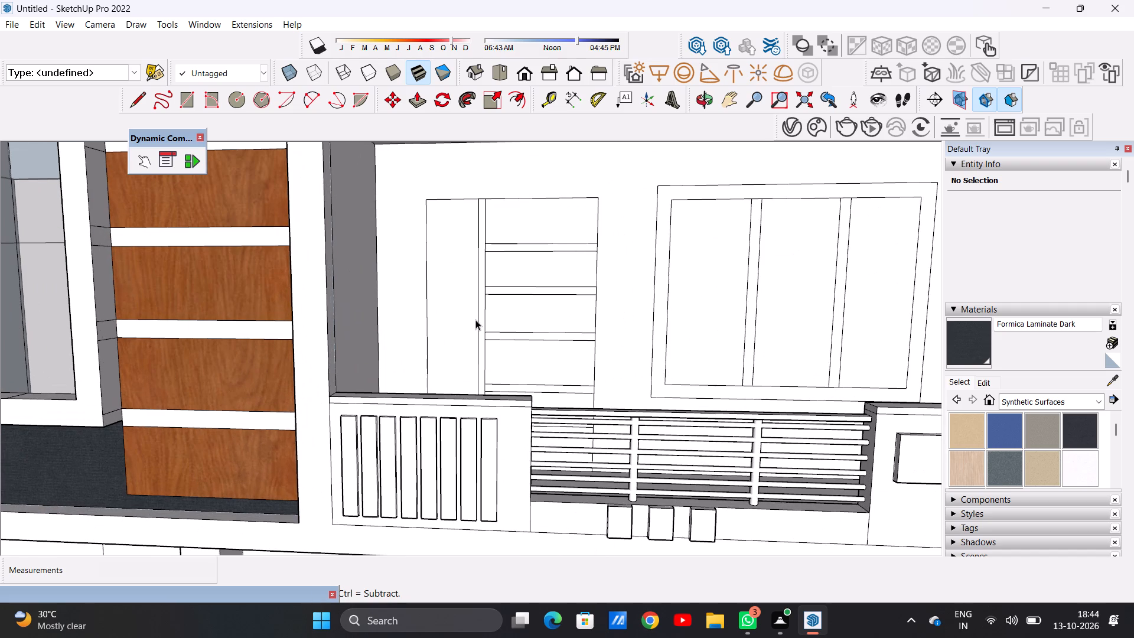
pyautogui.click(1097, 408)
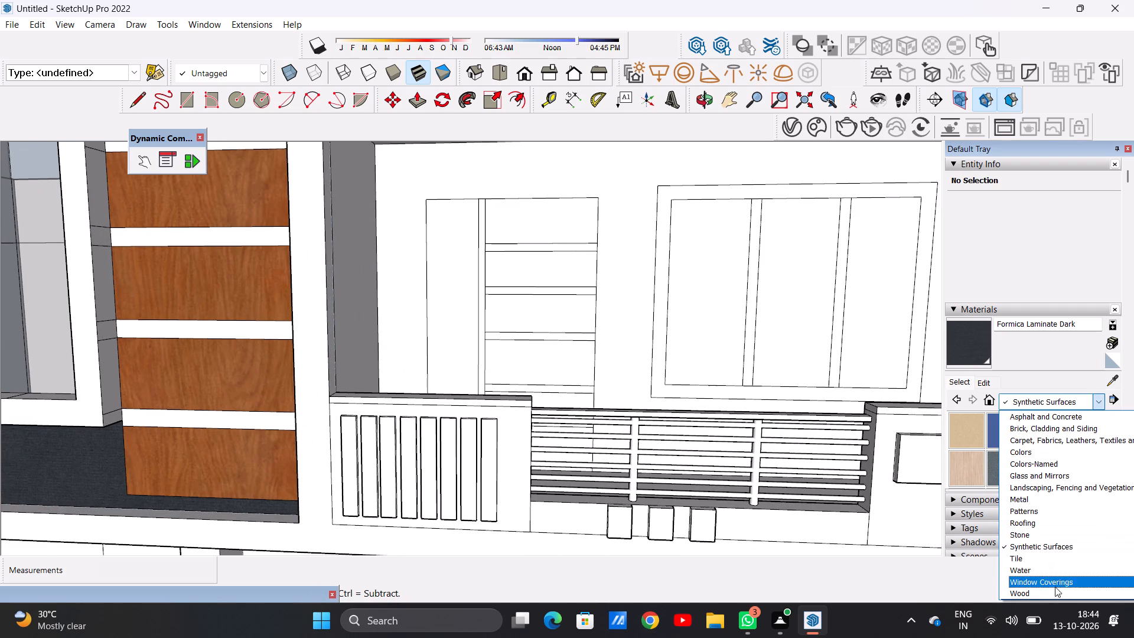
pyautogui.click(1042, 594)
pyautogui.scroll(-2, 1029, 463)
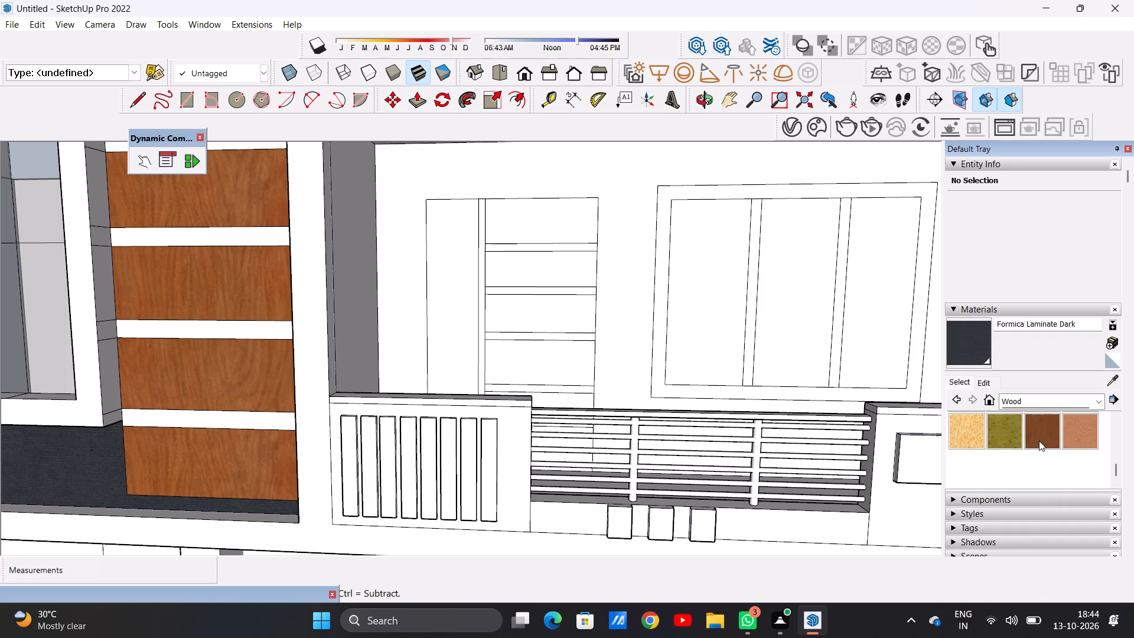
pyautogui.click(1039, 441)
pyautogui.scroll(-15, 734, 409)
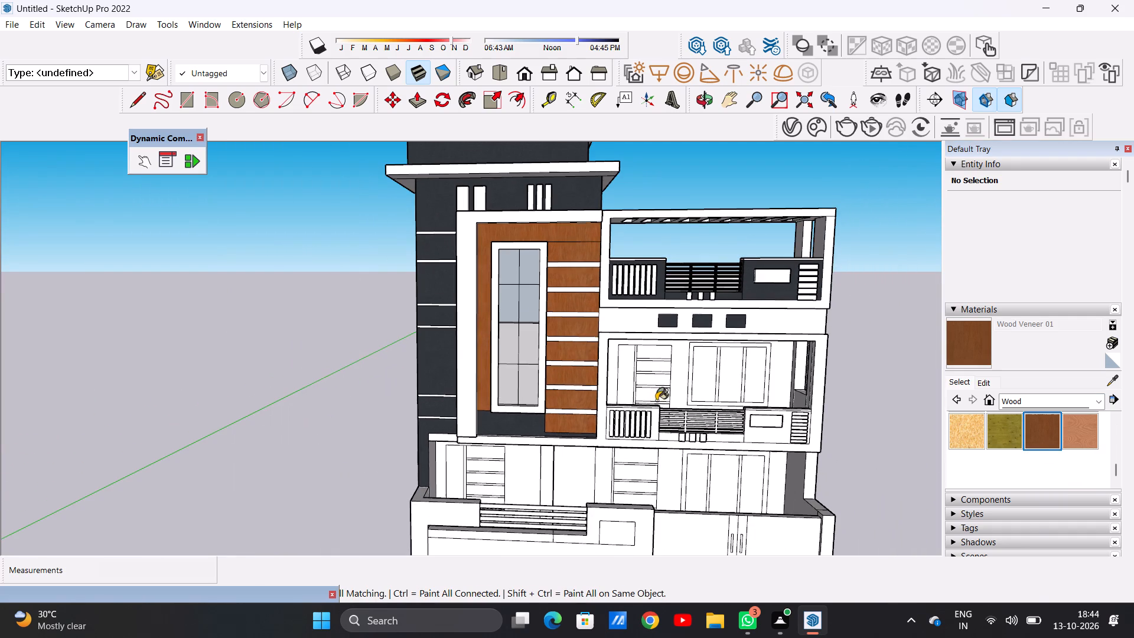
pyautogui.scroll(14, 658, 359)
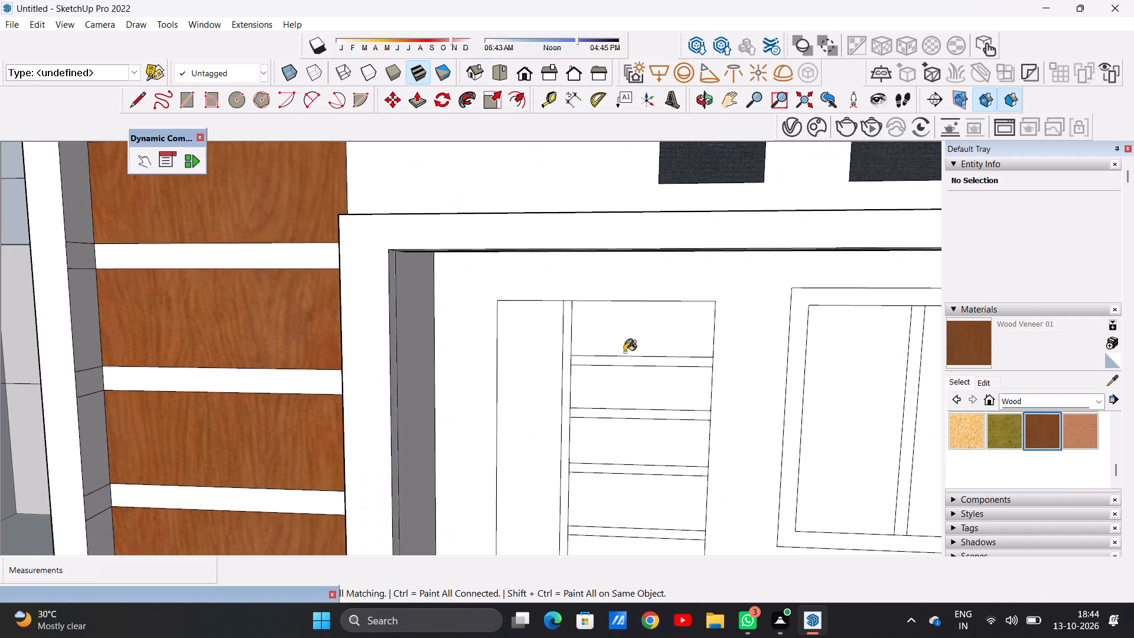
pyautogui.click(544, 349)
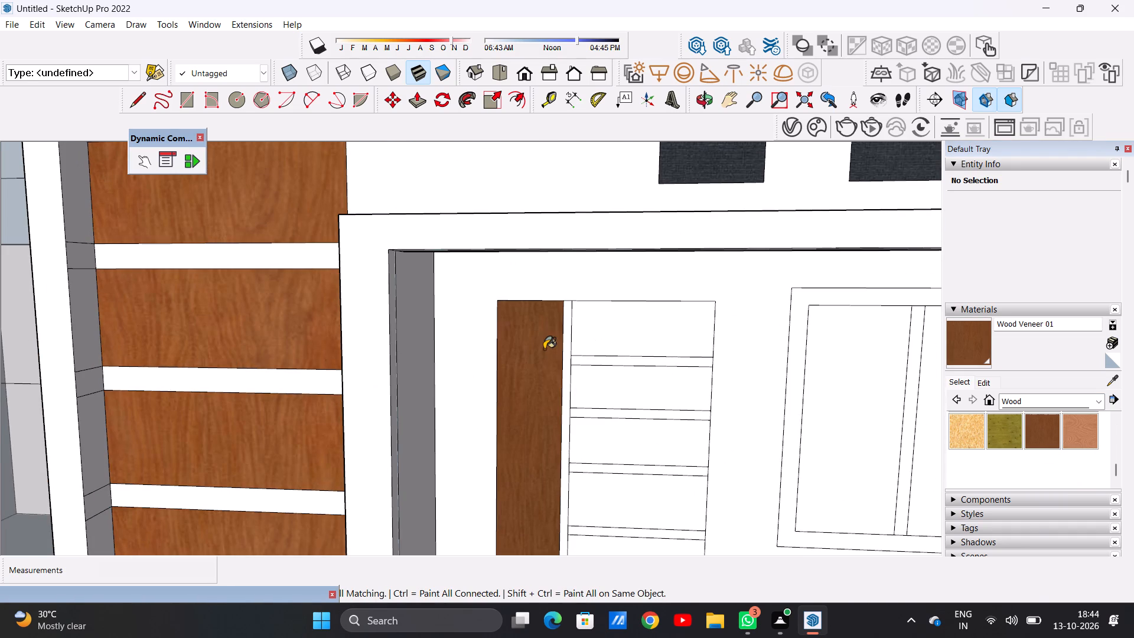
# Lower the brightness of the Wood Veneer 01 material to a deep dark brown.
pyautogui.click(986, 388)
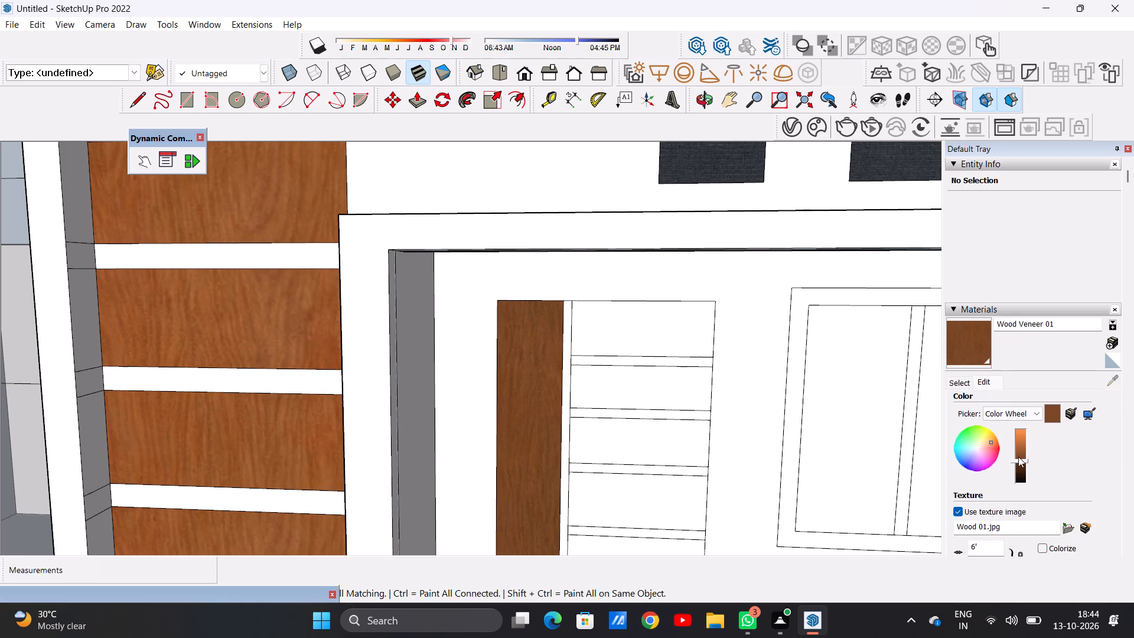
pyautogui.click(1020, 473)
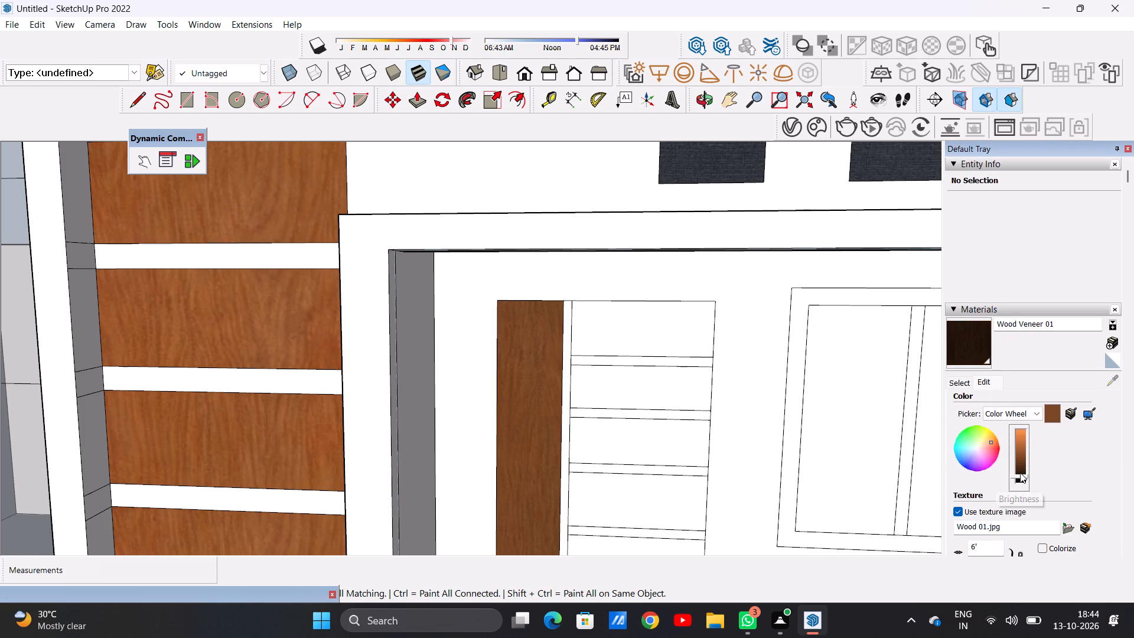
pyautogui.scroll(-13, 608, 386)
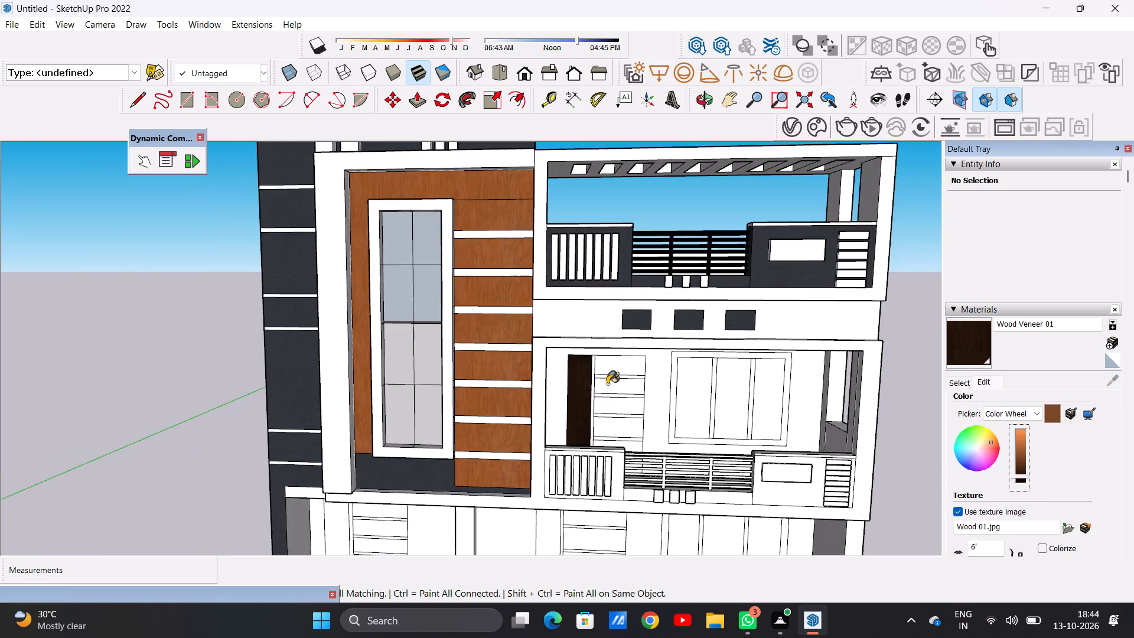
pyautogui.scroll(-2, 607, 384)
pyautogui.scroll(17, 607, 384)
pyautogui.scroll(-1, 607, 384)
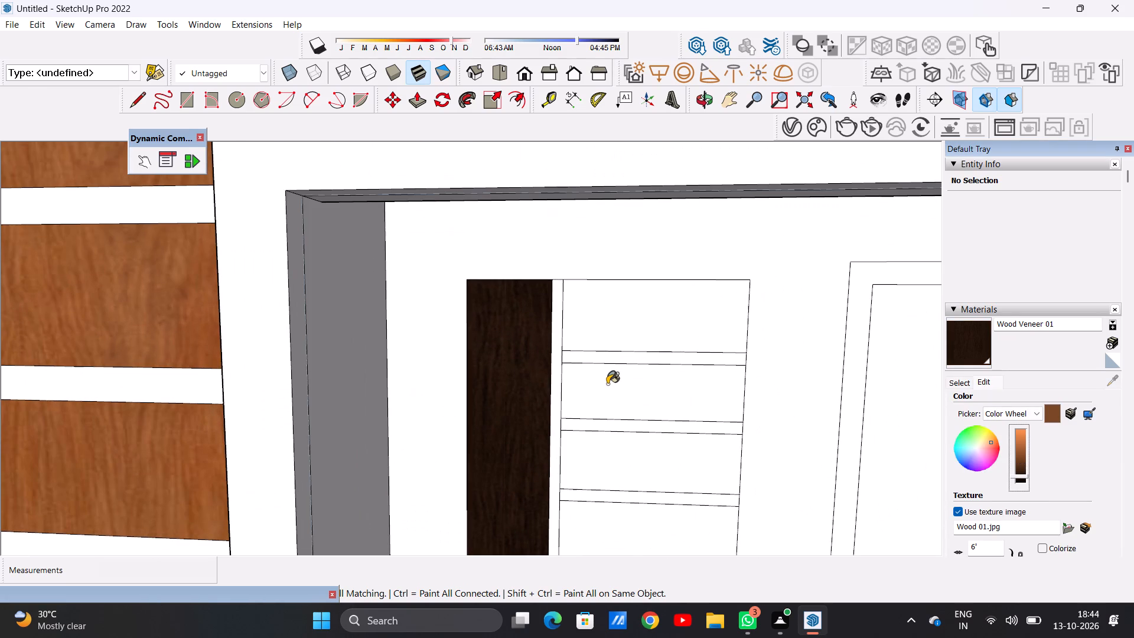
pyautogui.scroll(2, 607, 384)
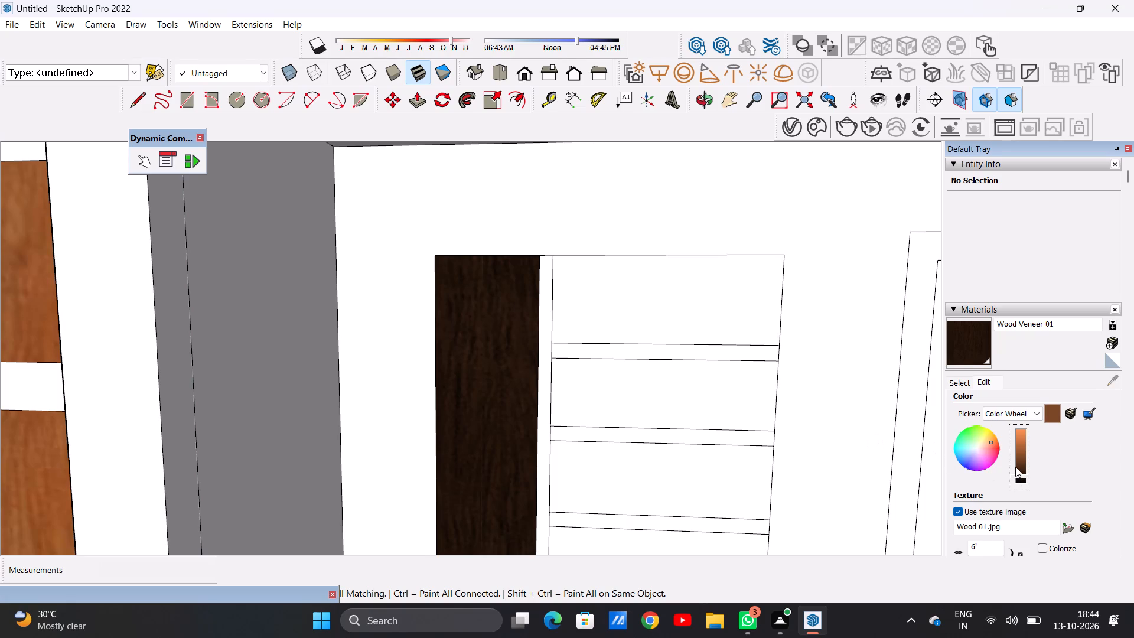
pyautogui.click(1023, 467)
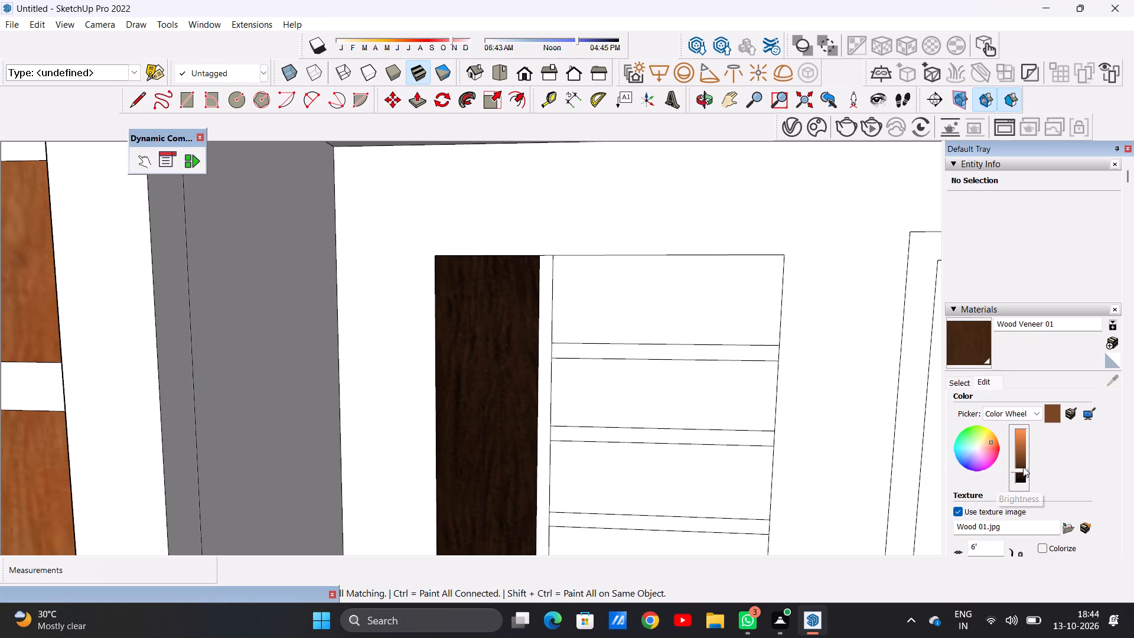
pyautogui.scroll(-10, 583, 331)
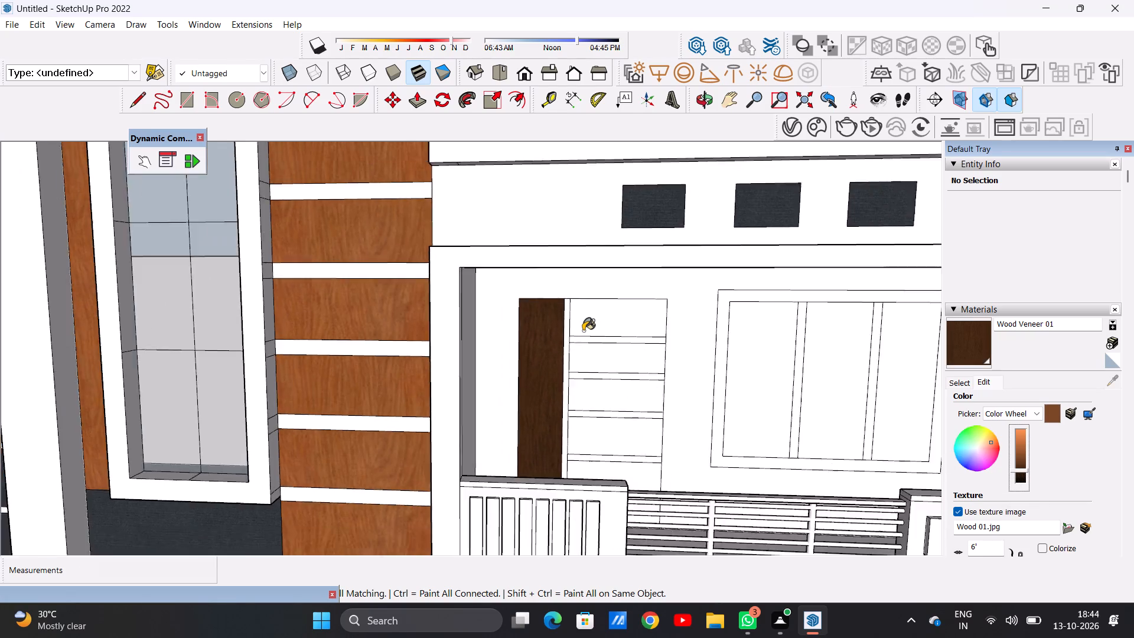
pyautogui.scroll(-4, 583, 331)
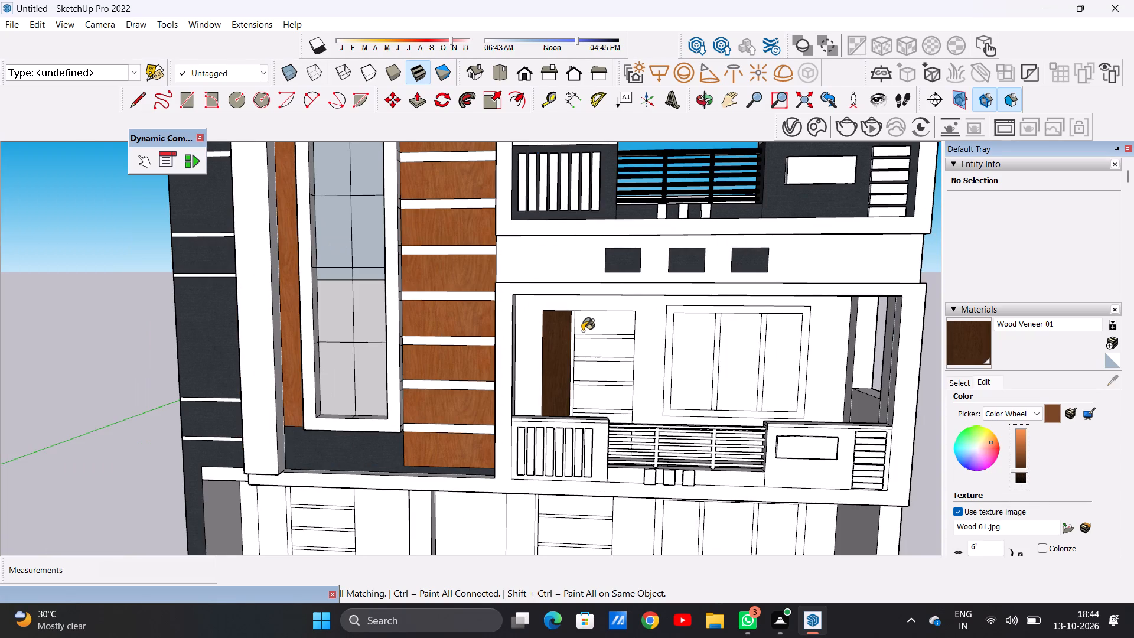
pyautogui.scroll(3, 591, 409)
pyautogui.scroll(-1, 591, 409)
pyautogui.scroll(8, 591, 409)
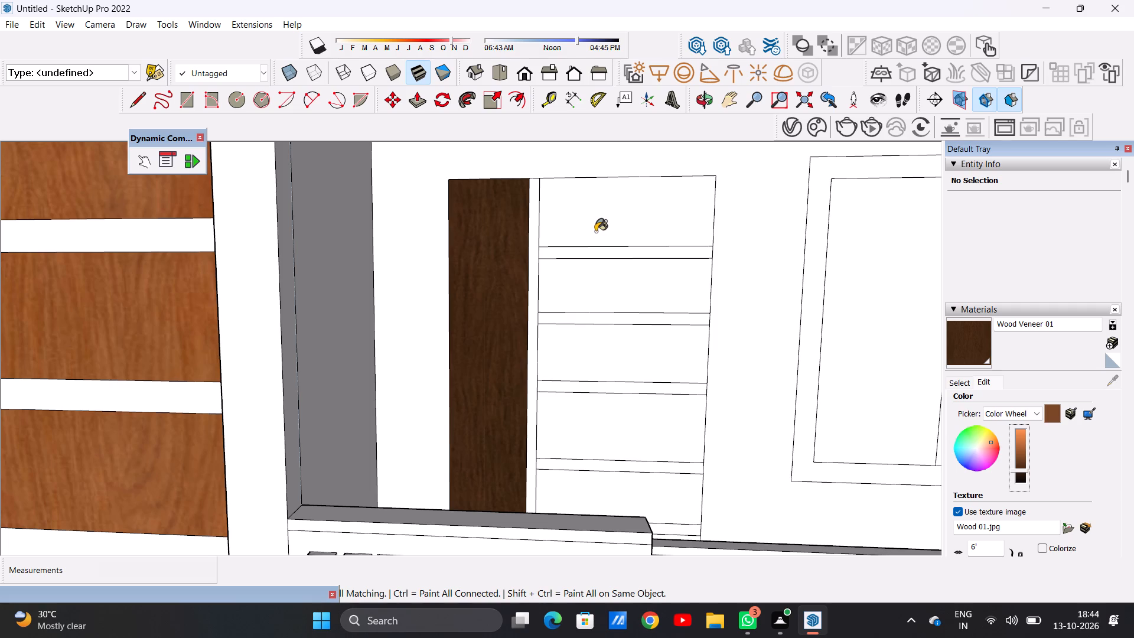
# Paint all the horizontal panels of the middle-floor door with the darkened Wood Veneer 01.
pyautogui.click(595, 232)
pyautogui.click(609, 267)
pyautogui.click(621, 343)
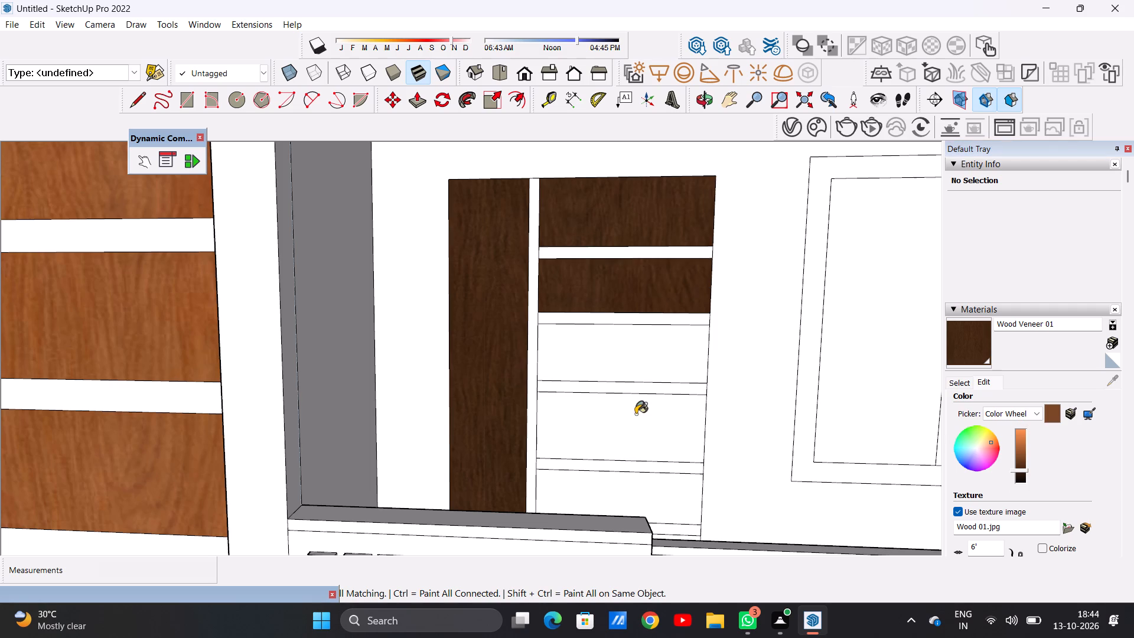
pyautogui.click(636, 416)
pyautogui.scroll(-7, 614, 304)
pyautogui.scroll(5, 656, 422)
pyautogui.moveTo(666, 375); pyautogui.dragTo(630, 454, button='middle')
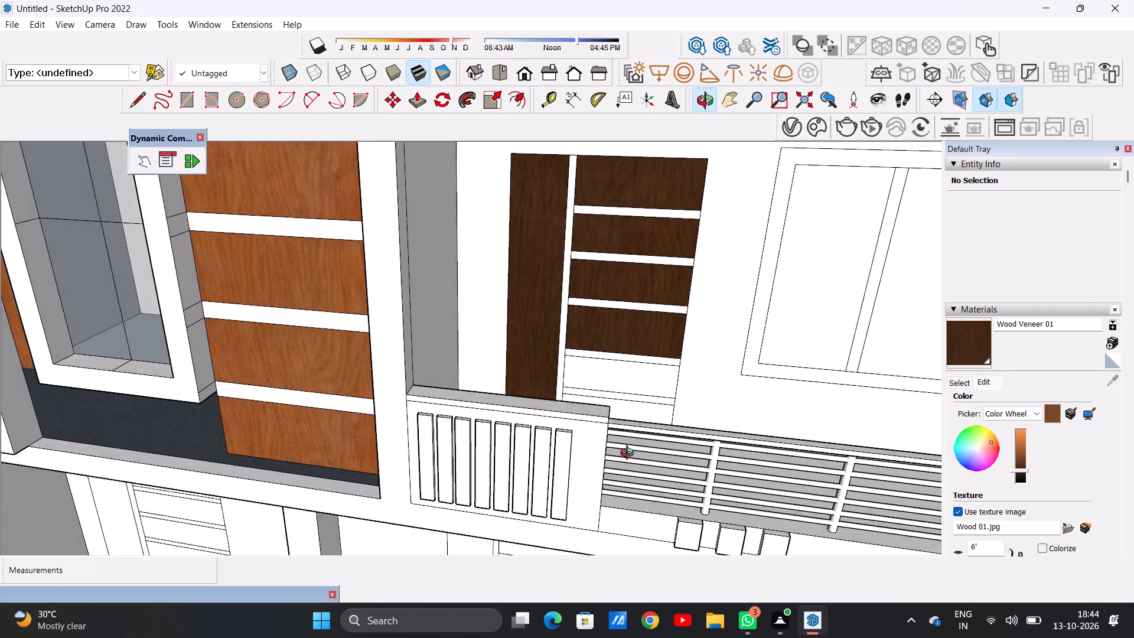
pyautogui.moveTo(630, 454); pyautogui.dragTo(636, 473, button='middle')
pyautogui.scroll(11, 636, 411)
pyautogui.click(633, 395)
pyautogui.click(615, 299)
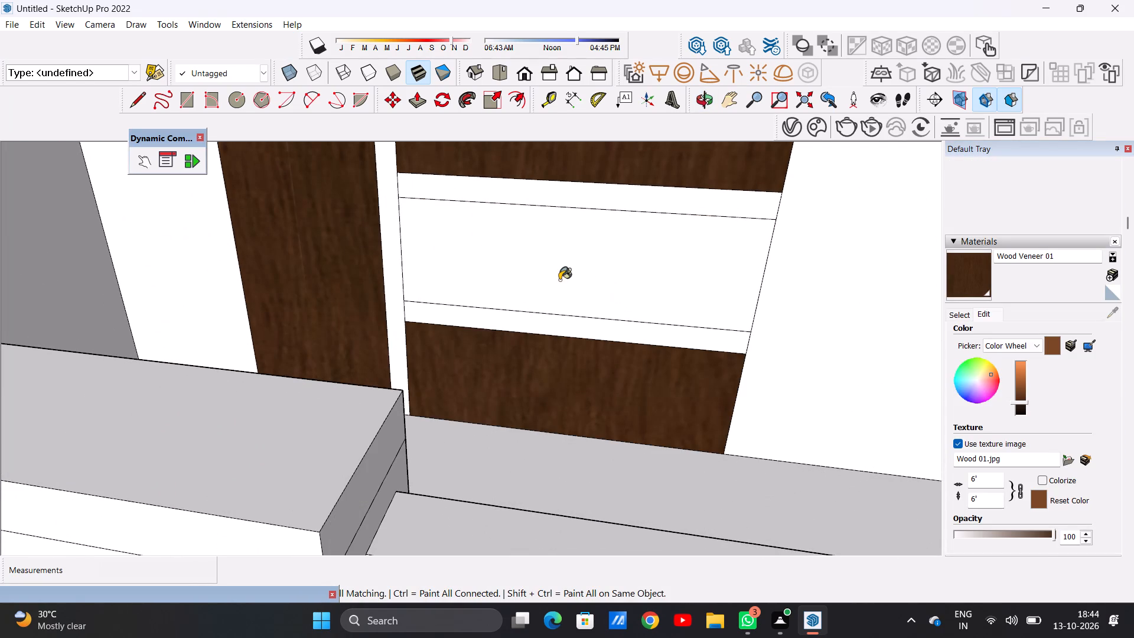
pyautogui.scroll(-13, 548, 268)
pyautogui.press('space')
# Examine the dark wood door on the middle floor up close and against the rest of the facade.
pyautogui.scroll(-8, 546, 288)
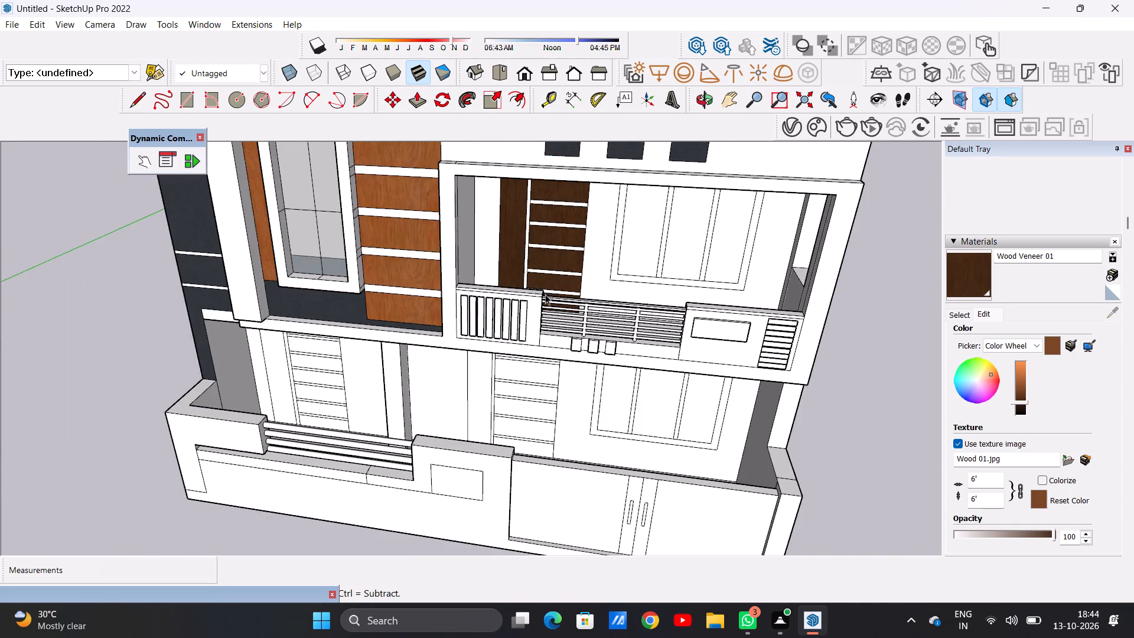
pyautogui.moveTo(545, 294); pyautogui.dragTo(542, 168, button='middle')
pyautogui.moveTo(552, 212); pyautogui.dragTo(540, 307, button='middle')
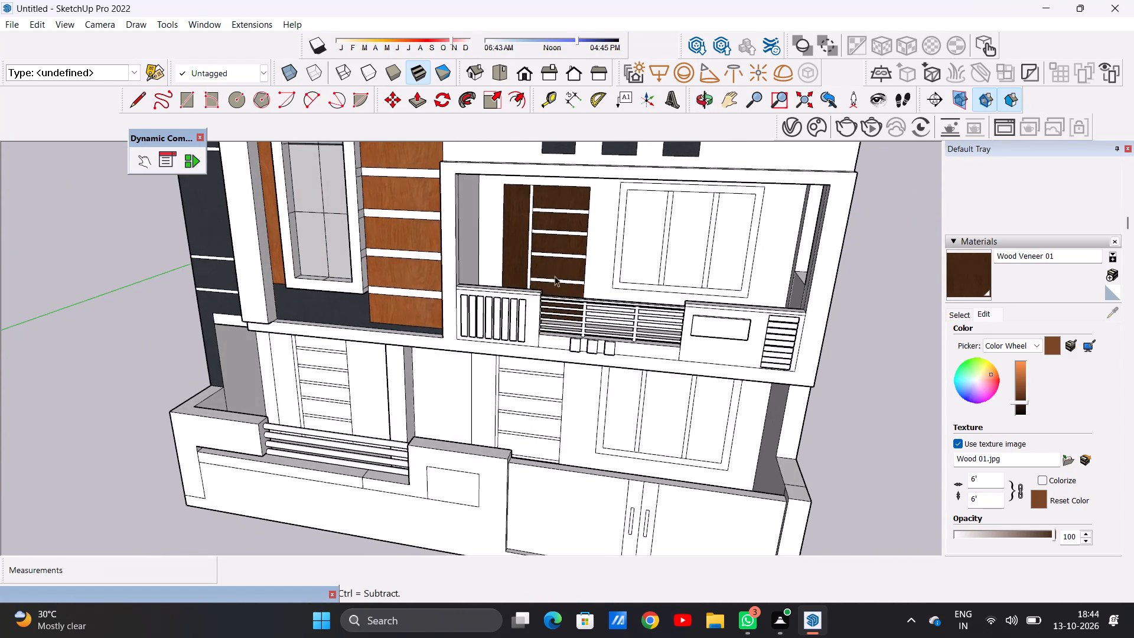
pyautogui.scroll(7, 558, 263)
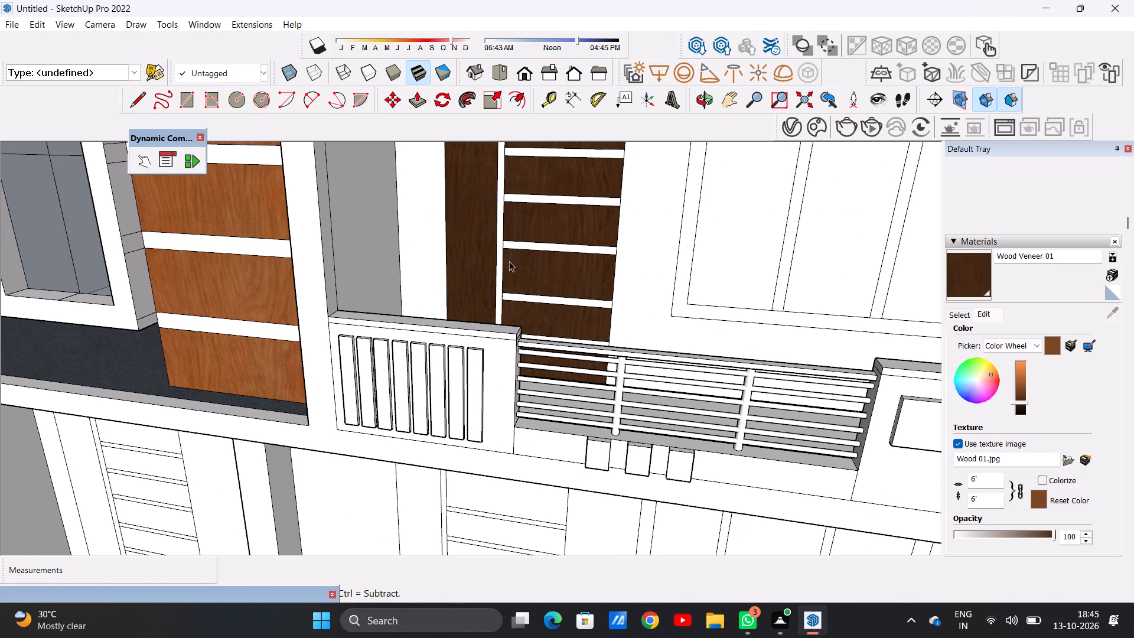
pyautogui.scroll(-15, 471, 335)
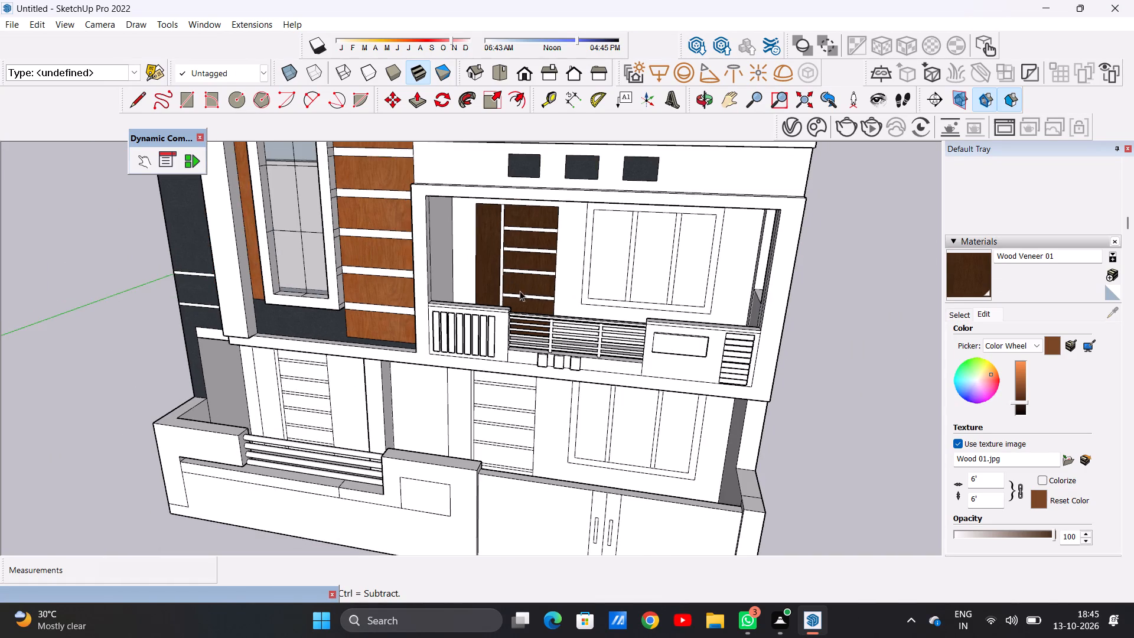
pyautogui.moveTo(517, 284); pyautogui.dragTo(520, 248, button='middle')
pyautogui.scroll(12, 530, 250)
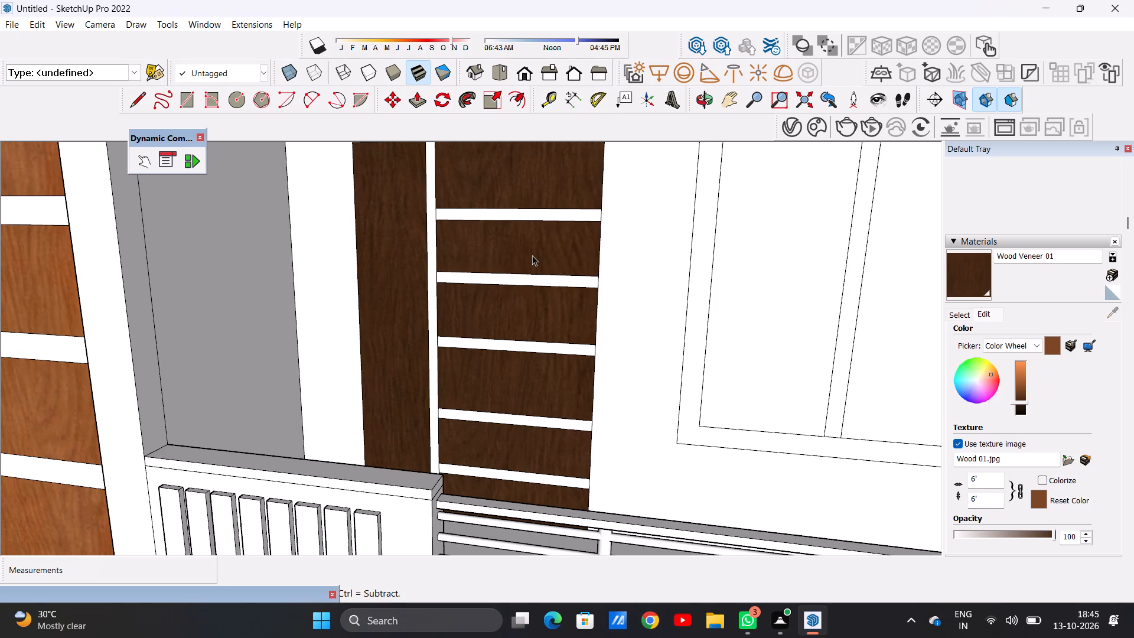
pyautogui.scroll(-20, 532, 318)
pyautogui.scroll(-5, 532, 318)
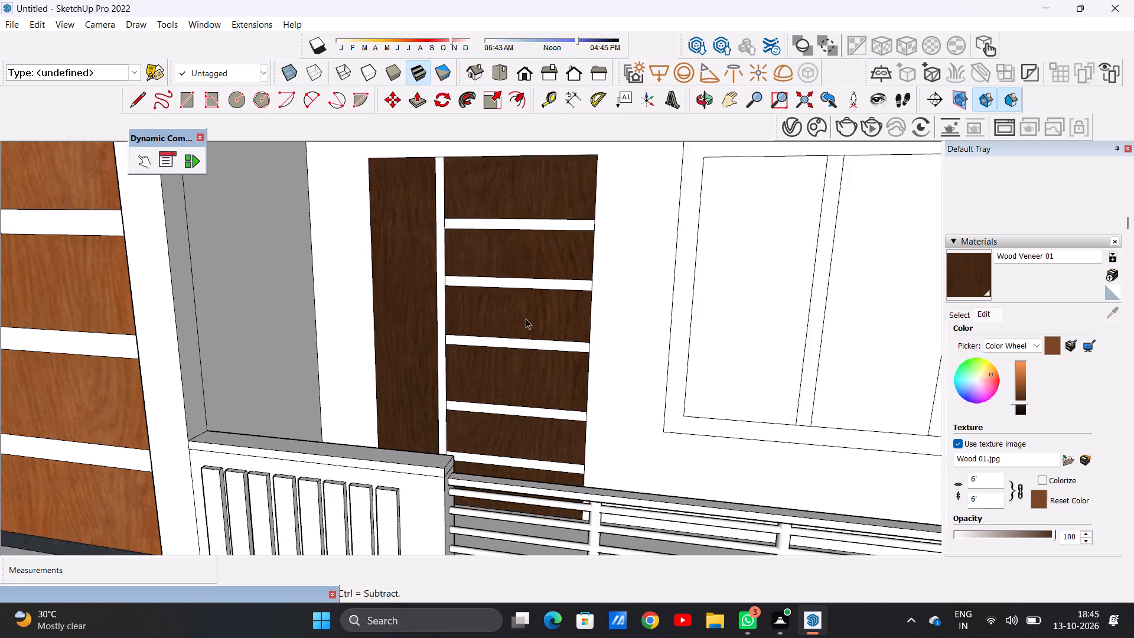
pyautogui.scroll(-8, 526, 318)
pyautogui.moveTo(504, 320); pyautogui.dragTo(537, 310, button='middle')
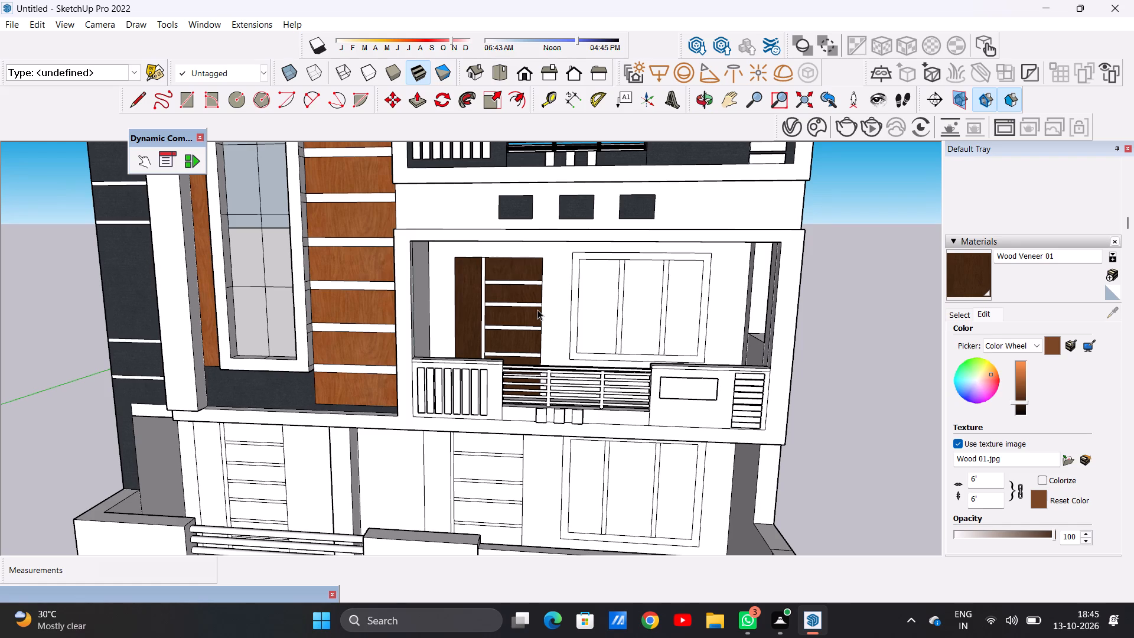
pyautogui.scroll(-4, 540, 303)
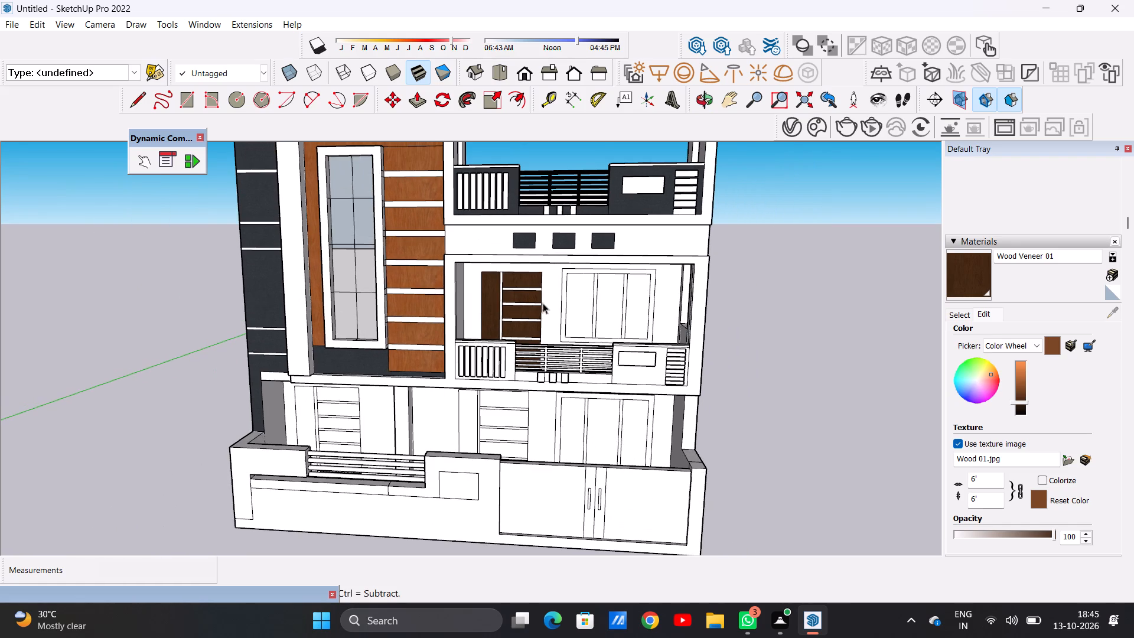
# Paint the tall narrow panel and upper four horizontal panels of the ground-floor door below the tower with Wood Veneer 01.
pyautogui.click(962, 275)
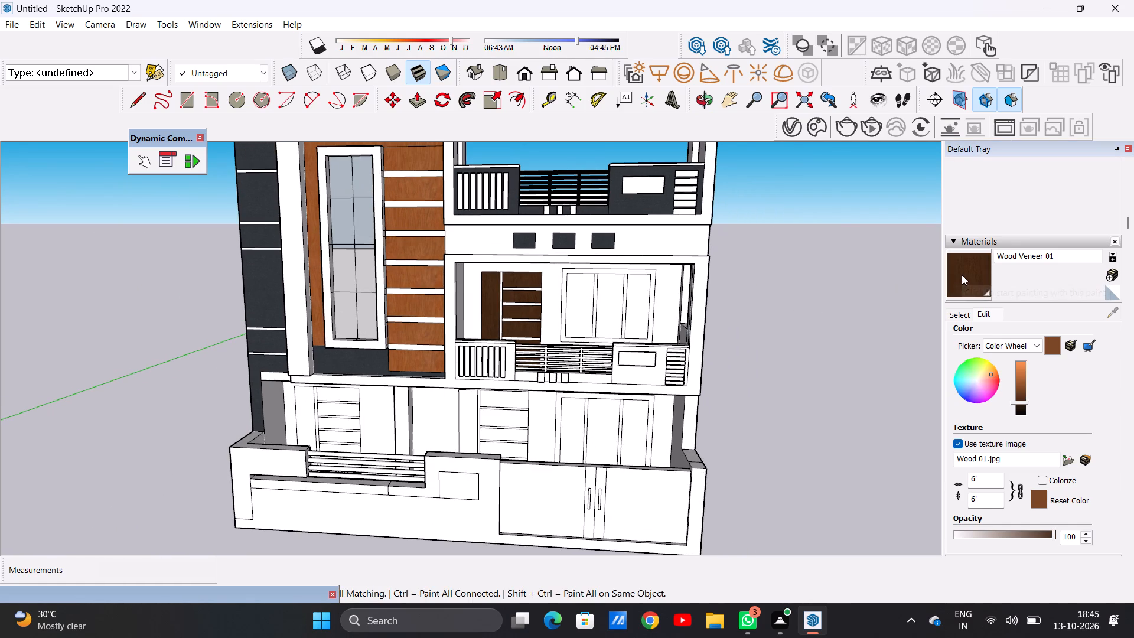
pyautogui.scroll(17, 324, 418)
pyautogui.scroll(-1, 295, 408)
pyautogui.scroll(2, 295, 408)
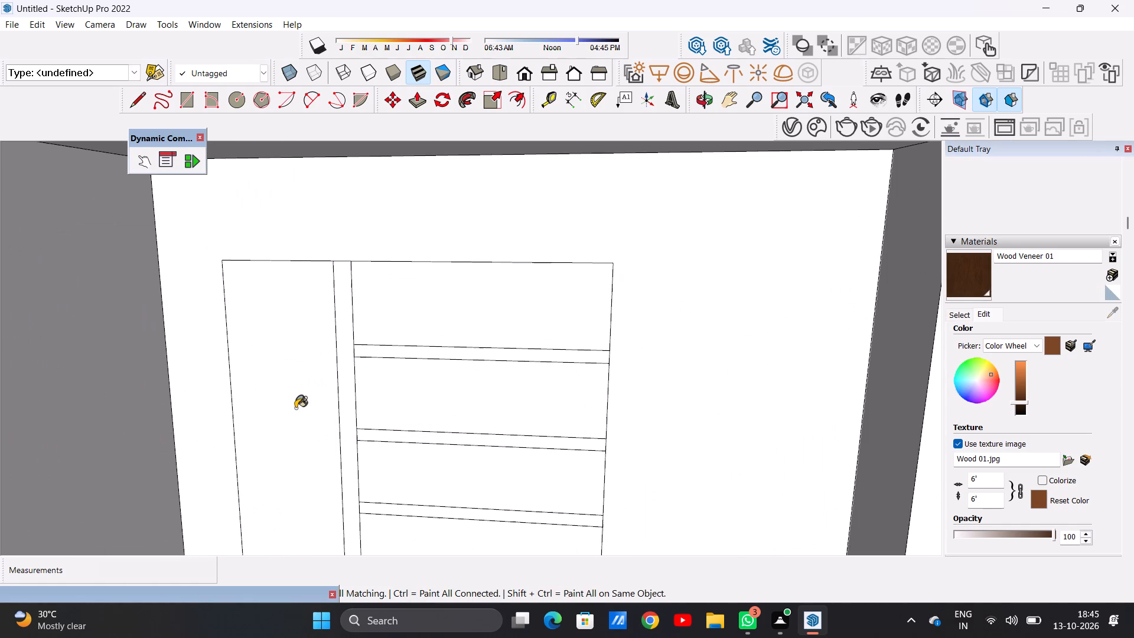
pyautogui.click(295, 407)
pyautogui.click(413, 325)
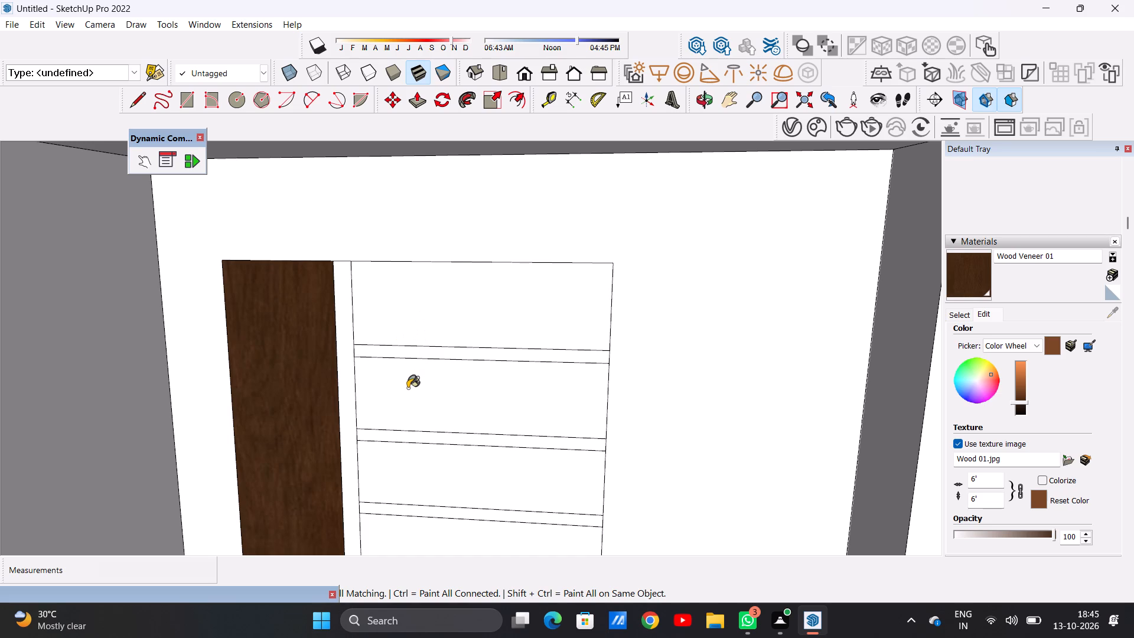
pyautogui.click(408, 387)
pyautogui.scroll(-6, 408, 376)
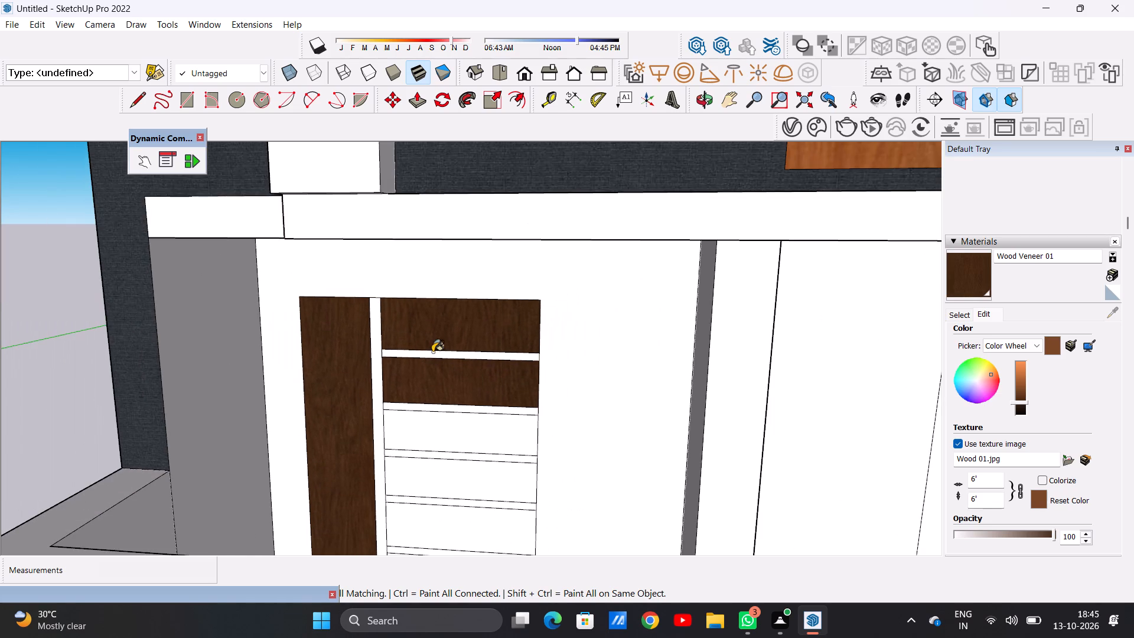
pyautogui.scroll(5, 460, 434)
pyautogui.scroll(-1, 460, 433)
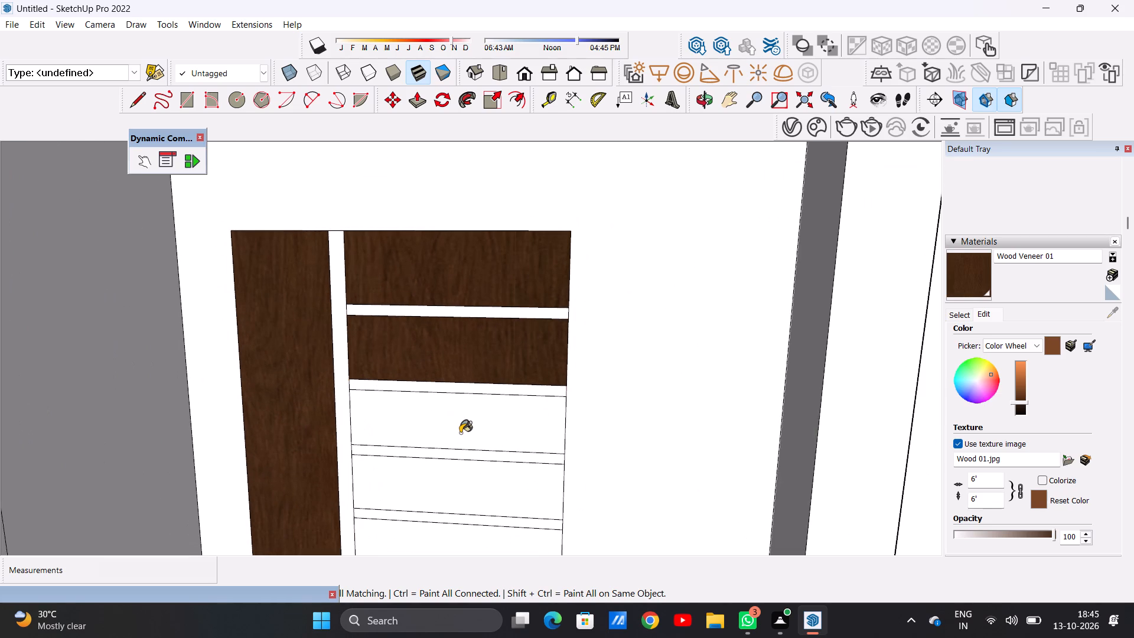
pyautogui.click(460, 433)
pyautogui.click(474, 479)
pyautogui.scroll(-9, 487, 365)
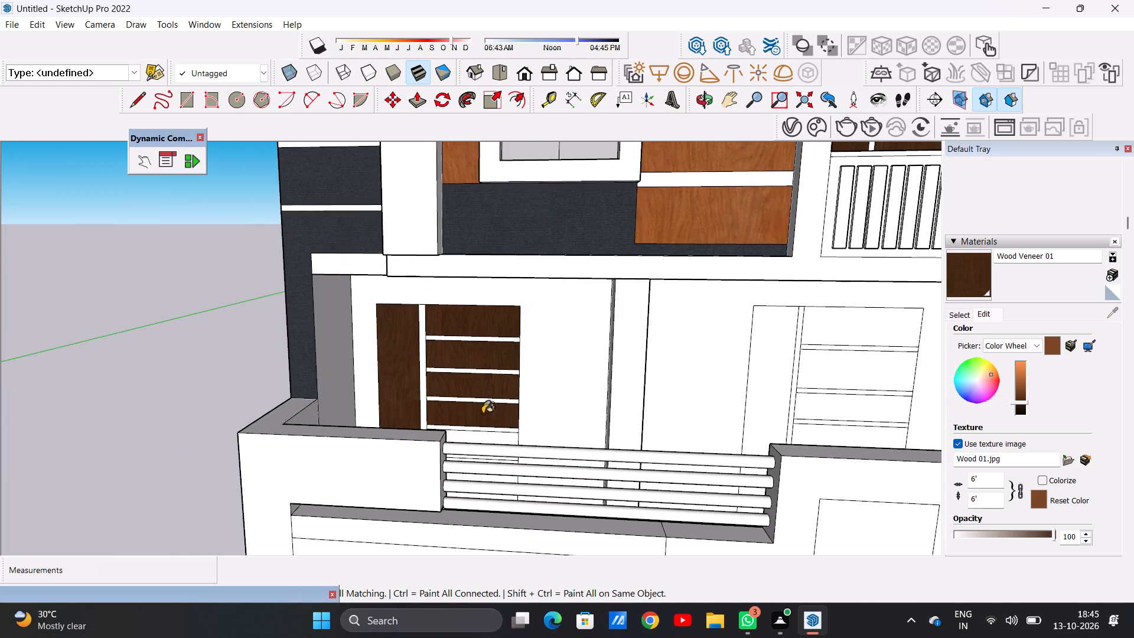
# Paint the three lowest horizontal panels of the ground-floor door below the tower with Wood Veneer 01.
pyautogui.scroll(5, 486, 427)
pyautogui.moveTo(545, 447); pyautogui.dragTo(451, 500, button='middle')
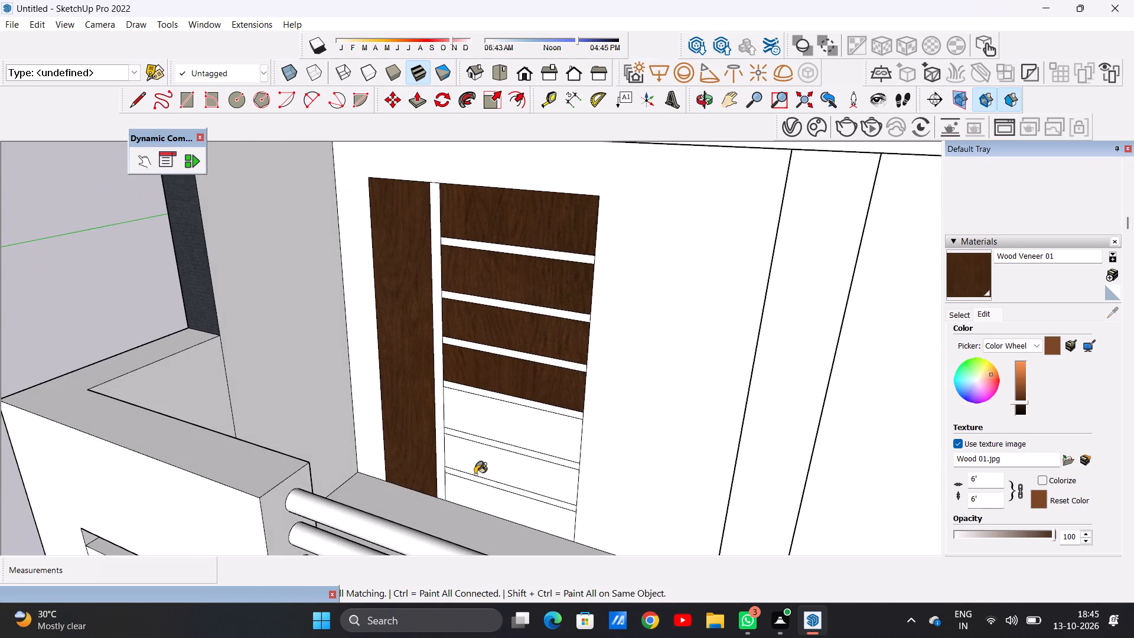
pyautogui.scroll(2, 479, 471)
pyautogui.scroll(-1, 479, 471)
pyautogui.scroll(3, 479, 471)
pyautogui.click(492, 513)
pyautogui.click(501, 466)
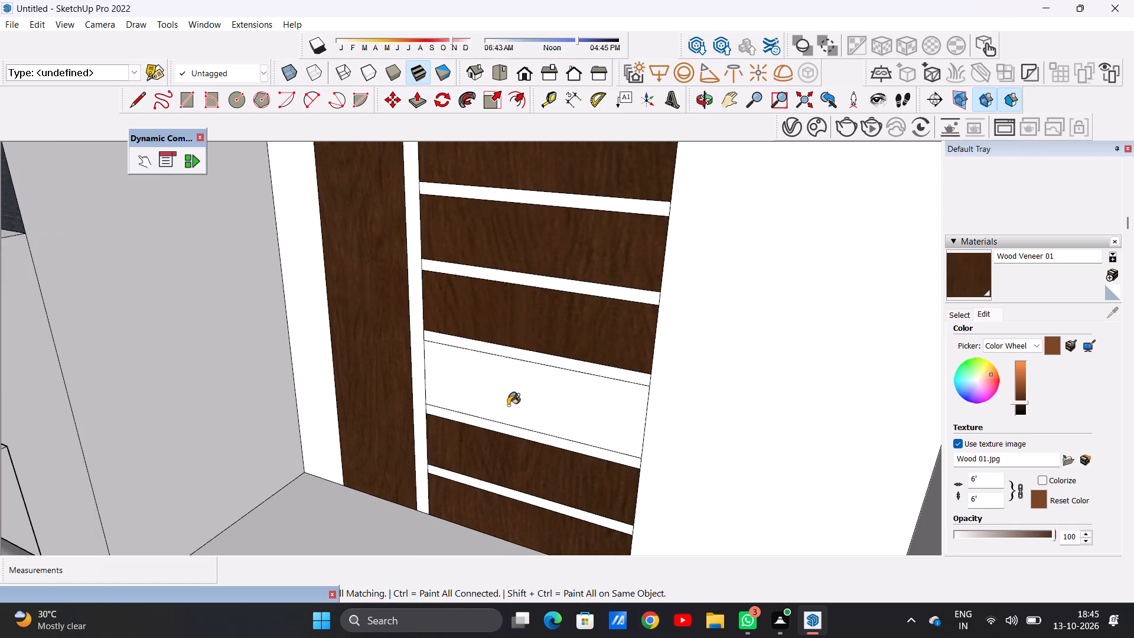
pyautogui.click(508, 405)
pyautogui.scroll(-14, 483, 434)
# Paint the tall narrow panel and top three horizontal panels of the ground-floor door beside the window with Wood Veneer 01.
pyautogui.moveTo(450, 429); pyautogui.dragTo(612, 372, button='middle')
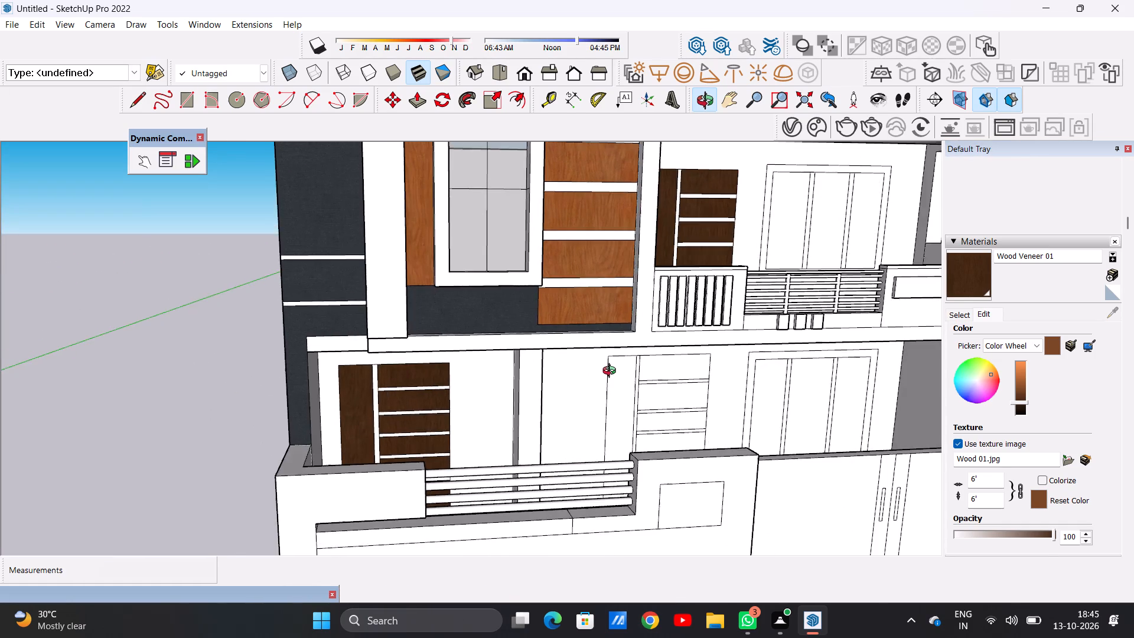
pyautogui.moveTo(612, 372); pyautogui.dragTo(568, 365, button='middle')
pyautogui.scroll(-7, 496, 402)
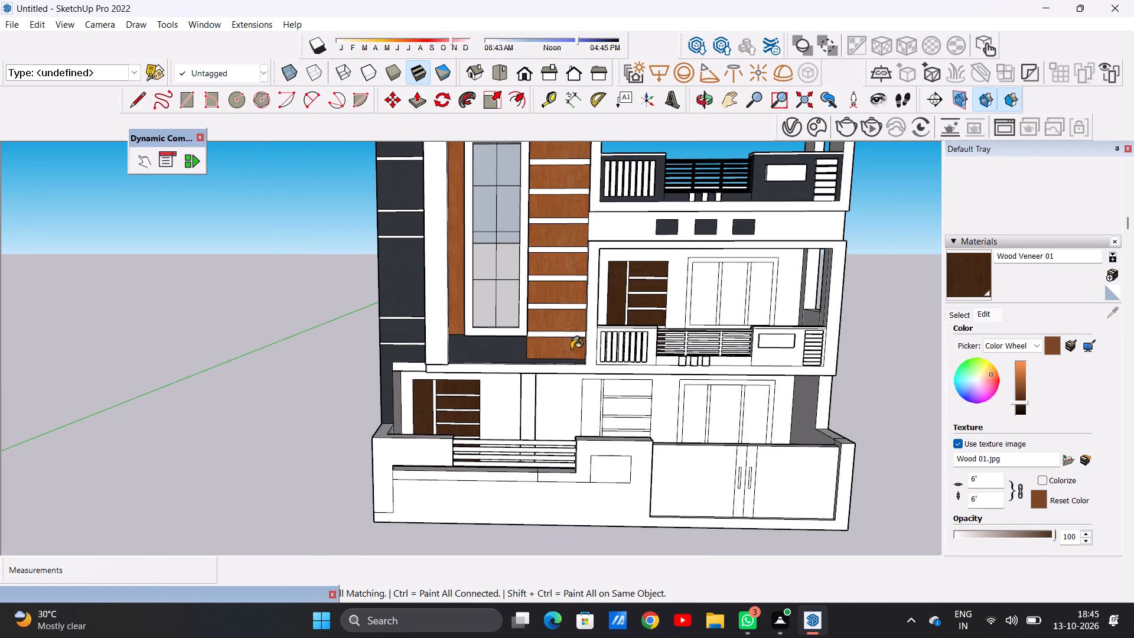
pyautogui.scroll(4, 597, 411)
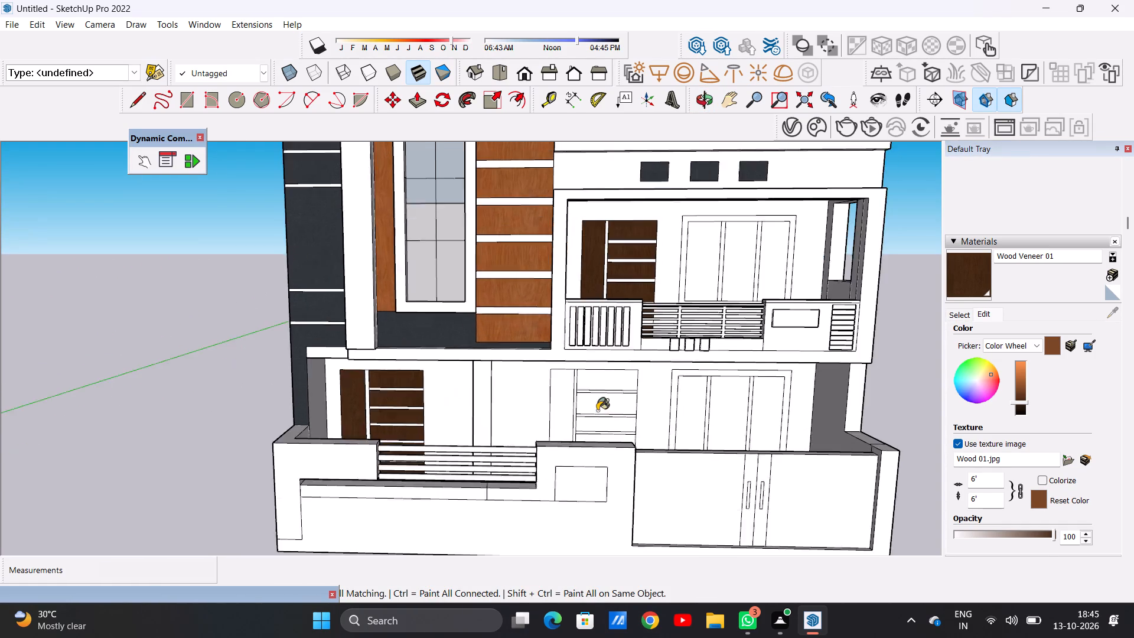
pyautogui.scroll(1, 597, 411)
pyautogui.scroll(-1, 597, 411)
pyautogui.scroll(9, 596, 424)
pyautogui.scroll(-1, 595, 429)
pyautogui.scroll(1, 595, 429)
pyautogui.scroll(-1, 595, 429)
pyautogui.scroll(2, 595, 429)
pyautogui.click(509, 388)
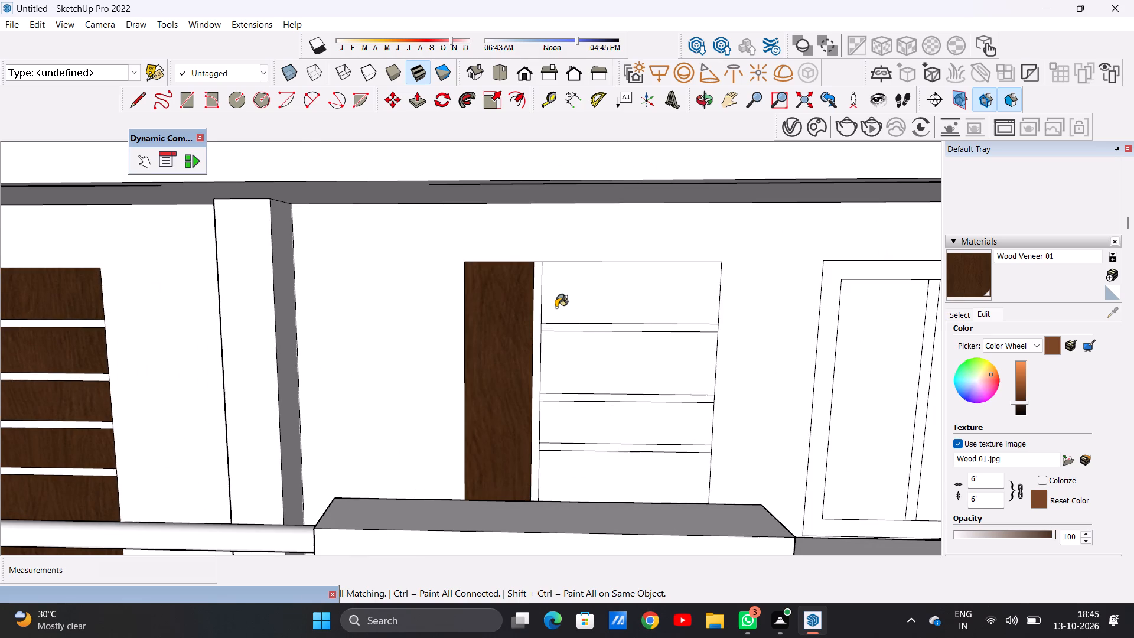
pyautogui.click(556, 307)
pyautogui.click(597, 366)
pyautogui.click(583, 415)
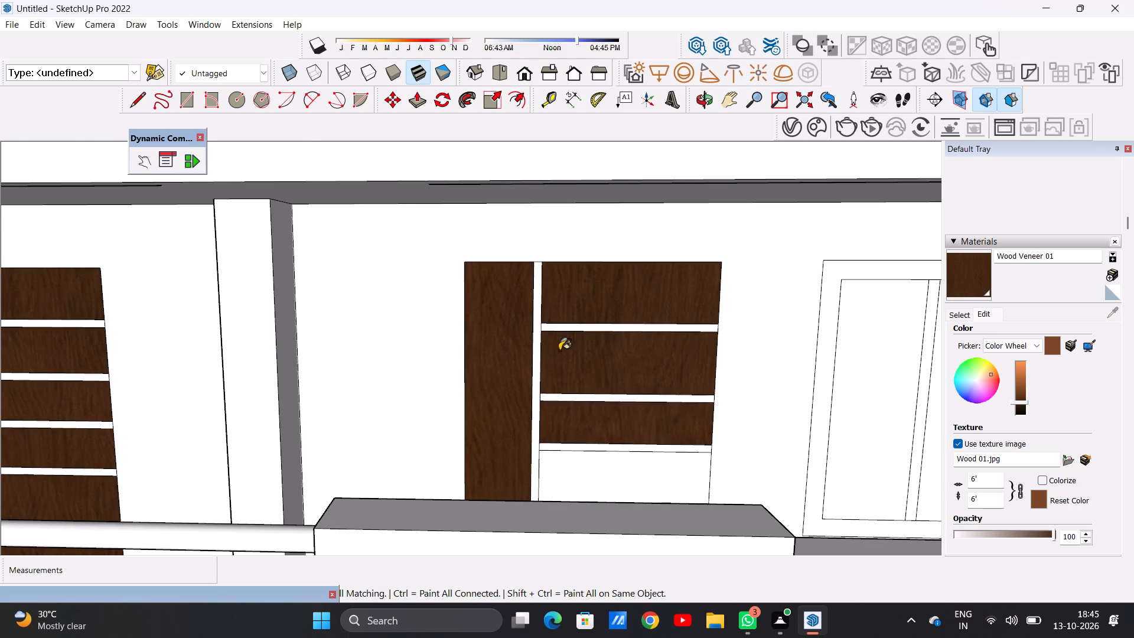
# Paint the three lowest horizontal panels of the ground-floor door beside the window with Wood Veneer 01.
pyautogui.scroll(-6, 559, 350)
pyautogui.moveTo(629, 397); pyautogui.dragTo(464, 499, button='middle')
pyautogui.scroll(1, 575, 475)
pyautogui.scroll(-1, 575, 475)
pyautogui.scroll(3, 575, 475)
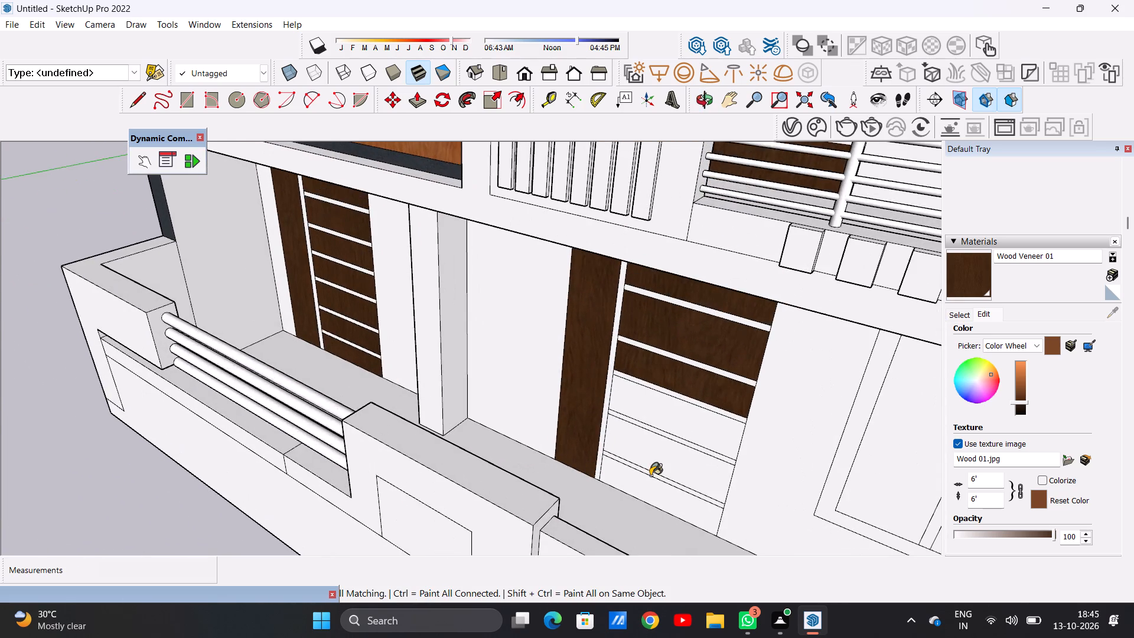
pyautogui.scroll(2, 650, 476)
pyautogui.click(651, 500)
pyautogui.click(673, 460)
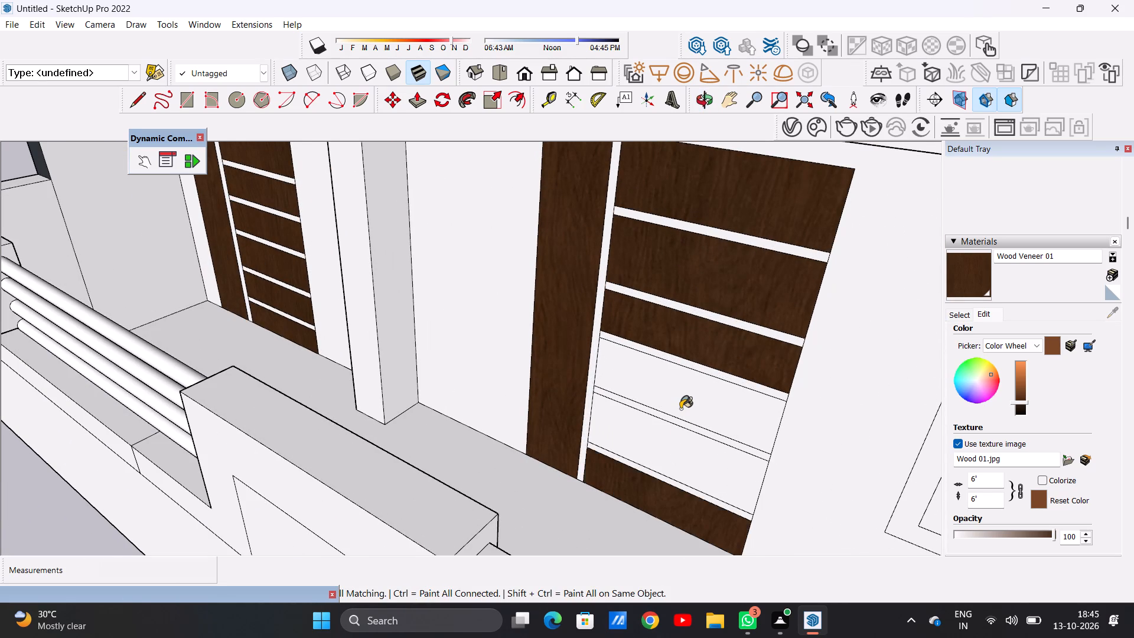
pyautogui.click(683, 402)
pyautogui.scroll(-12, 543, 431)
pyautogui.moveTo(692, 382); pyautogui.dragTo(697, 380, button='middle')
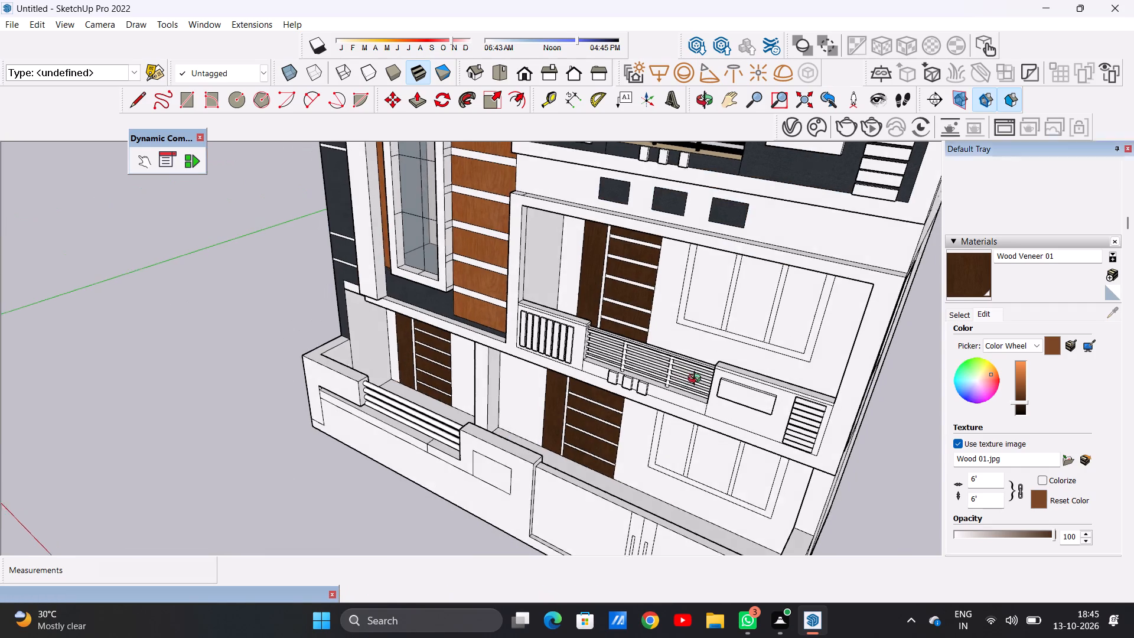
pyautogui.moveTo(697, 380); pyautogui.dragTo(702, 378, button='middle')
pyautogui.moveTo(403, 468); pyautogui.dragTo(524, 371, button='middle')
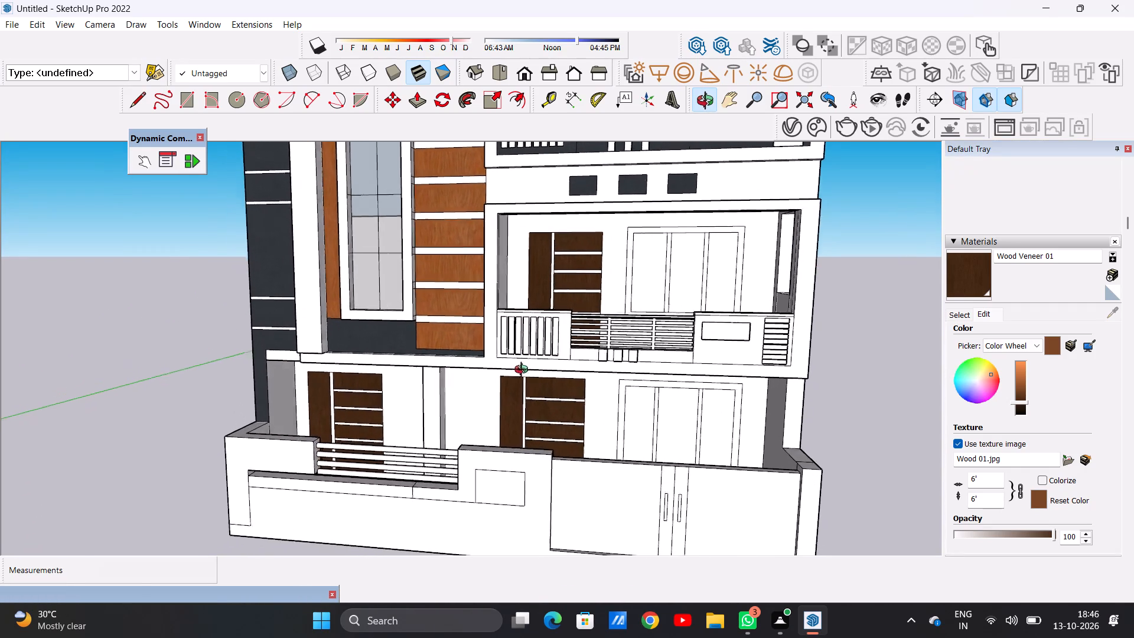
pyautogui.moveTo(524, 371); pyautogui.dragTo(543, 371, button='middle')
pyautogui.scroll(-8, 477, 445)
pyautogui.scroll(6, 521, 393)
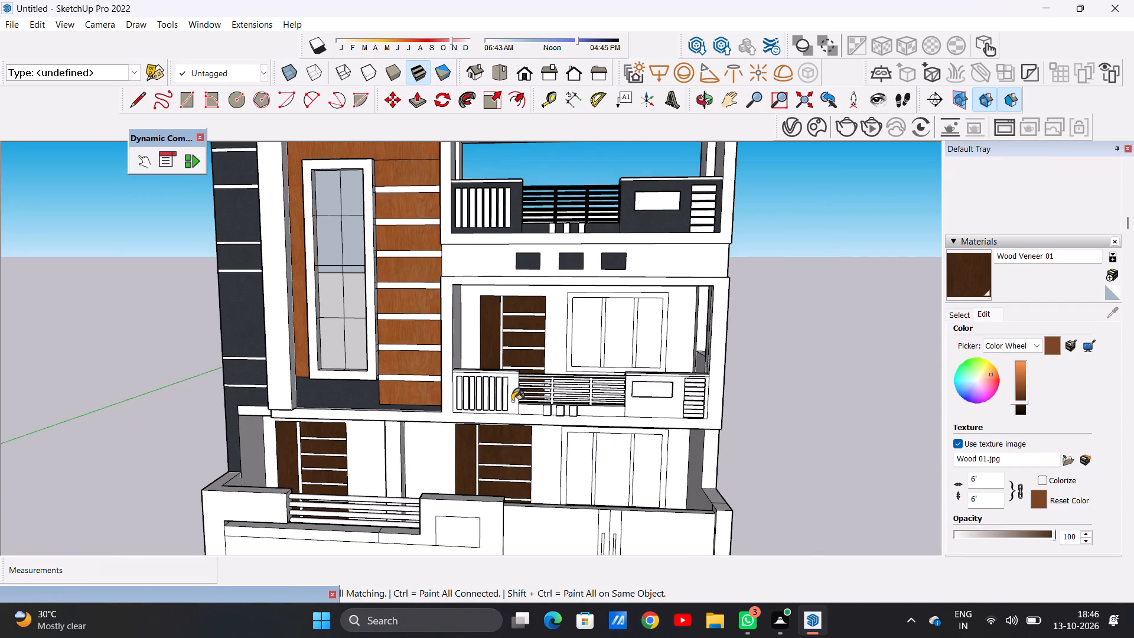
pyautogui.press('space')
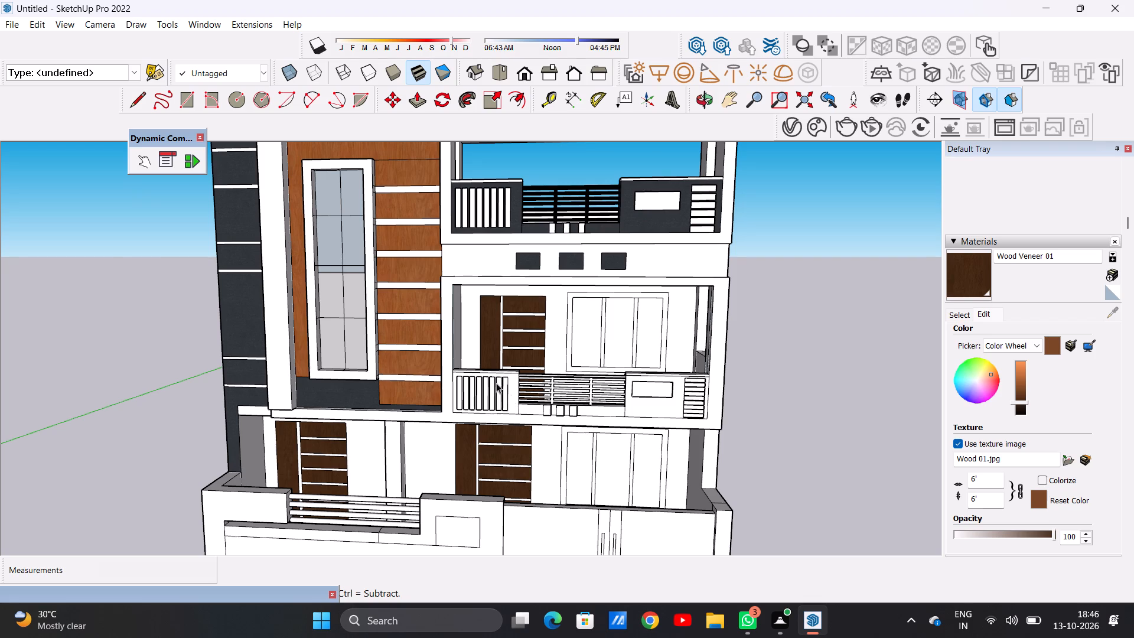
# Paint the outer frame and two vertical mullions of the first-floor balcony window with Wood Veneer 01.
pyautogui.scroll(-6, 496, 383)
pyautogui.moveTo(509, 387); pyautogui.dragTo(543, 386, button='middle')
pyautogui.scroll(14, 579, 350)
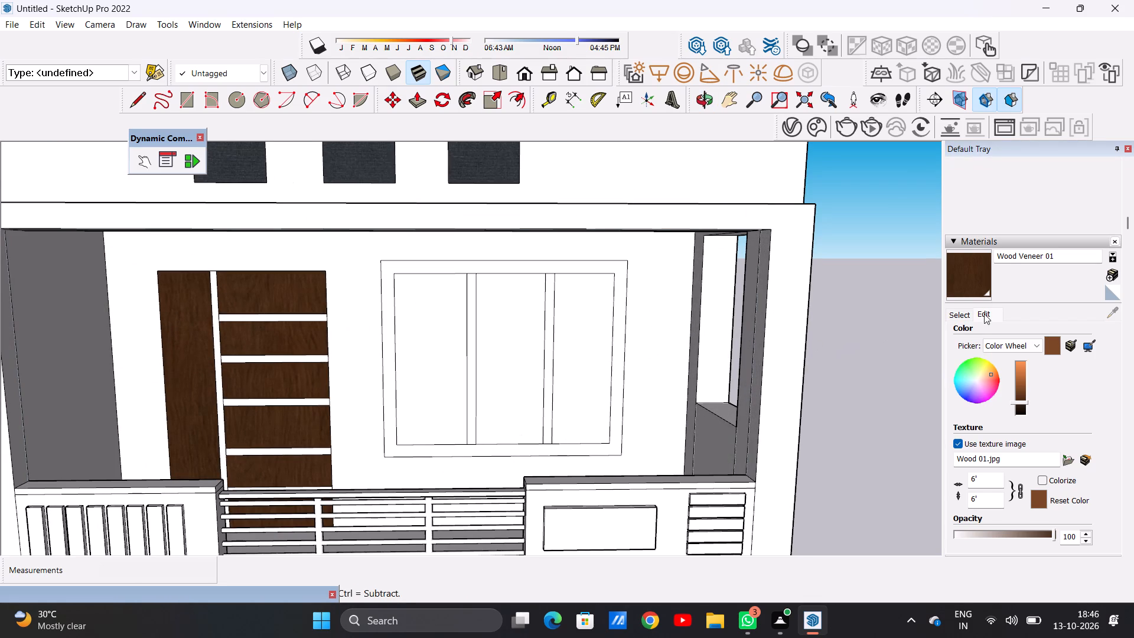
pyautogui.click(956, 316)
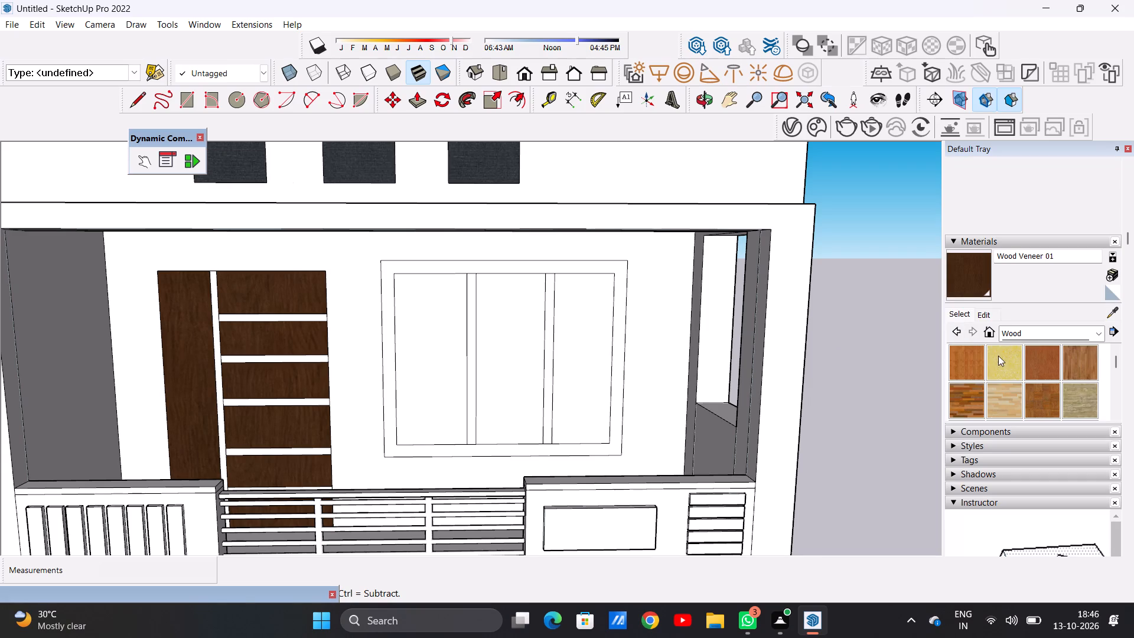
pyautogui.scroll(-1, 1015, 362)
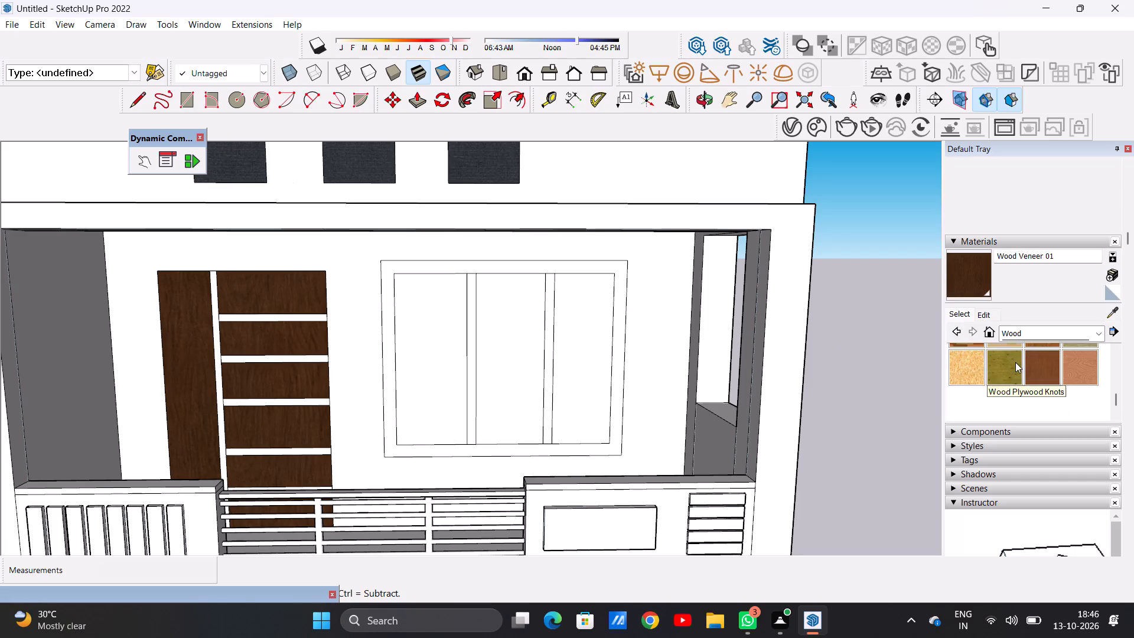
pyautogui.scroll(2, 1016, 369)
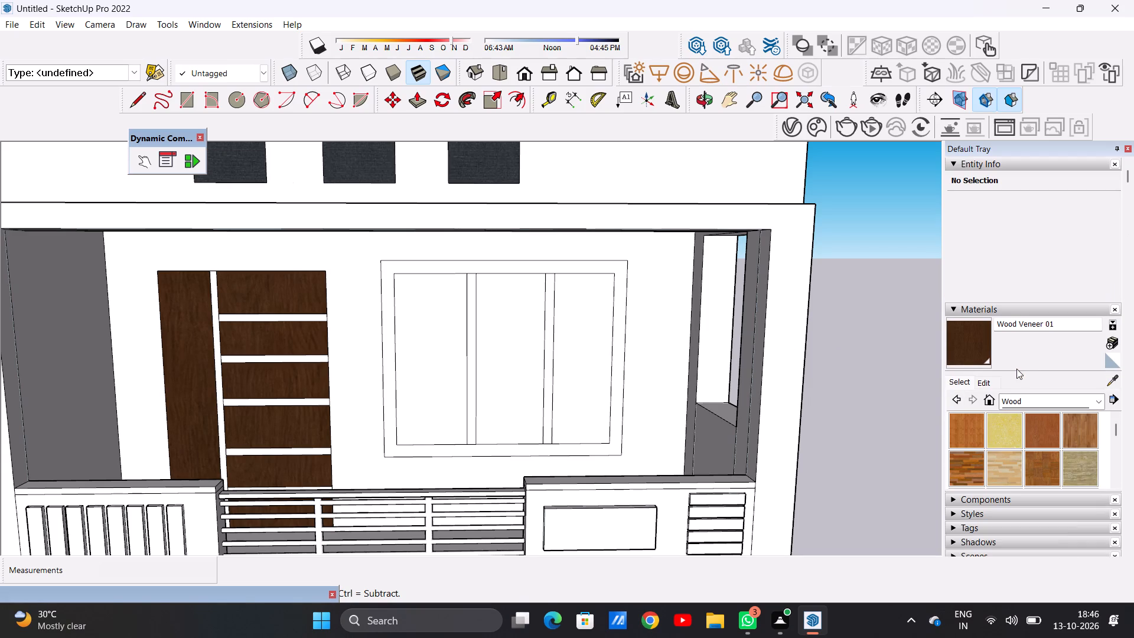
pyautogui.click(974, 344)
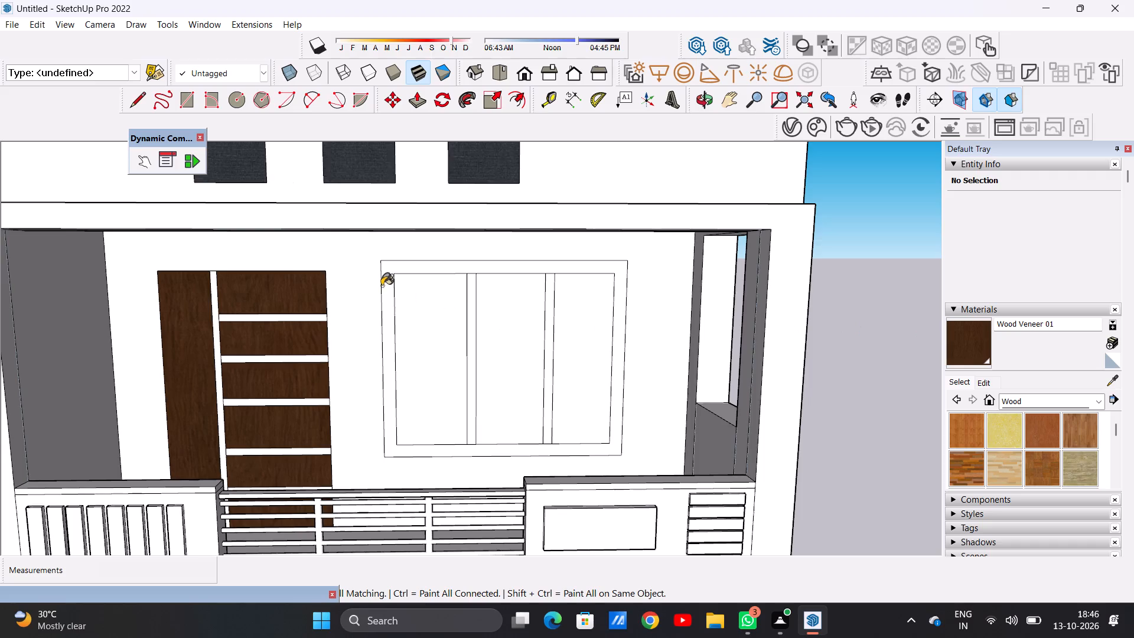
pyautogui.scroll(15, 382, 273)
pyautogui.scroll(-1, 383, 272)
pyautogui.scroll(6, 383, 275)
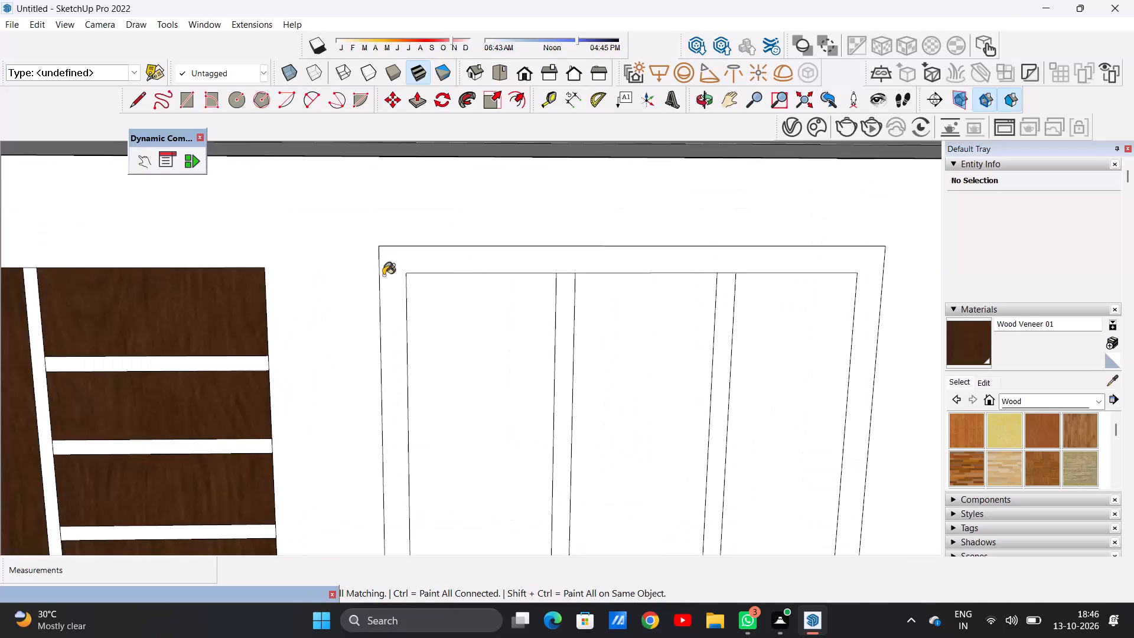
pyautogui.click(388, 272)
pyautogui.scroll(-8, 388, 272)
pyautogui.scroll(-1, 496, 318)
pyautogui.scroll(8, 496, 318)
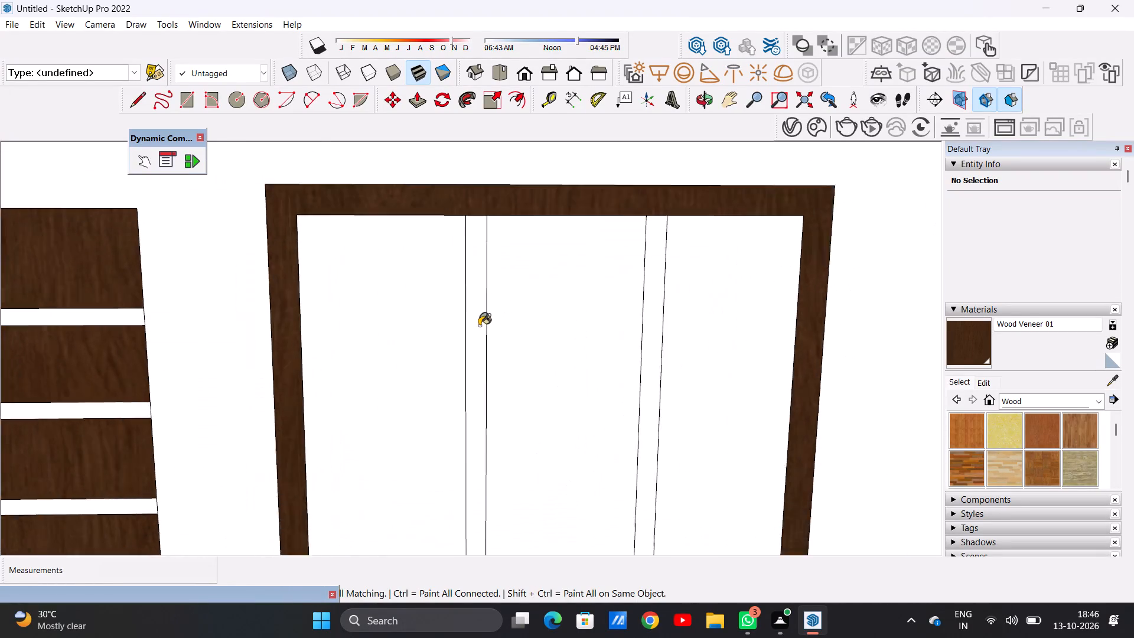
pyautogui.scroll(2, 479, 325)
pyautogui.click(479, 325)
pyautogui.click(694, 335)
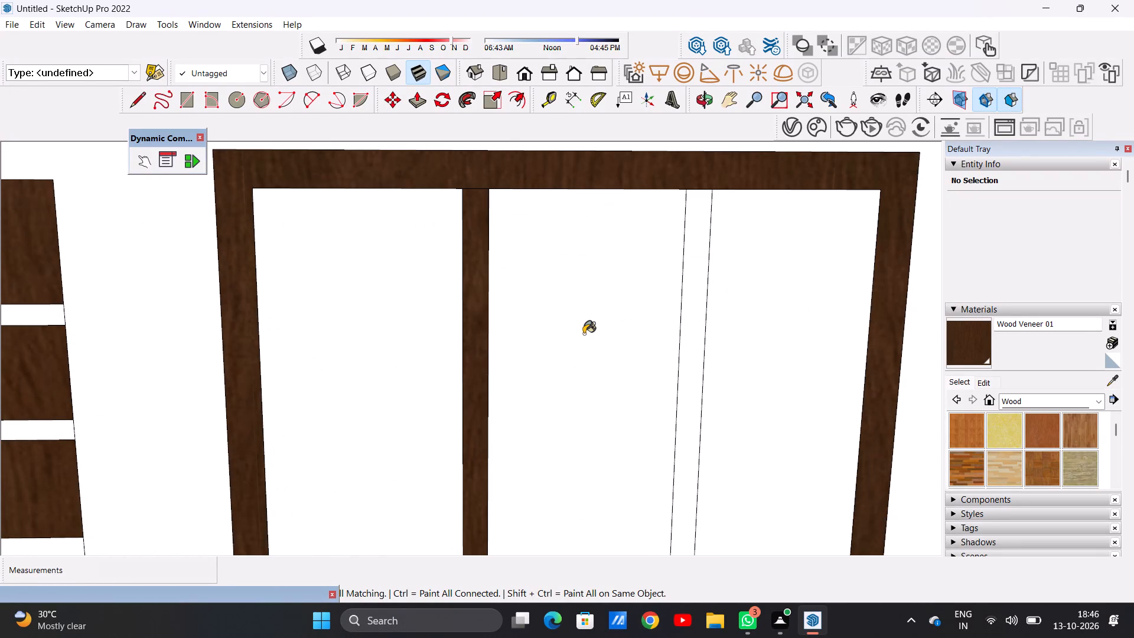
# Paint the outer frame and two vertical mullions of the ground-floor window with Wood Veneer 01.
pyautogui.scroll(-16, 566, 336)
pyautogui.scroll(-5, 520, 364)
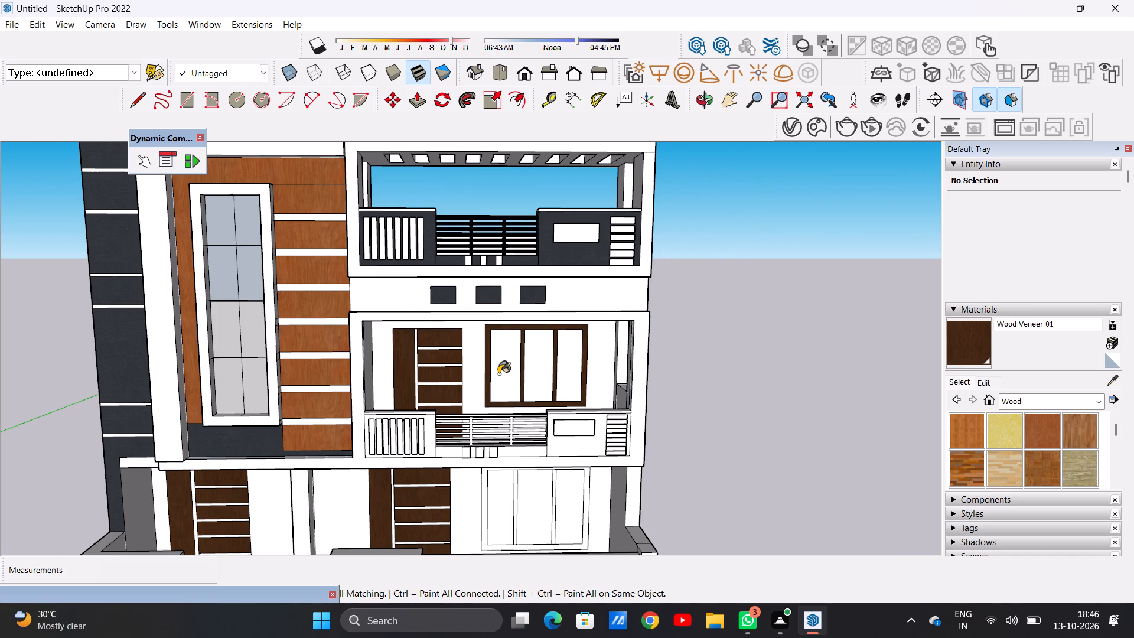
pyautogui.scroll(-3, 498, 374)
pyautogui.scroll(2, 516, 492)
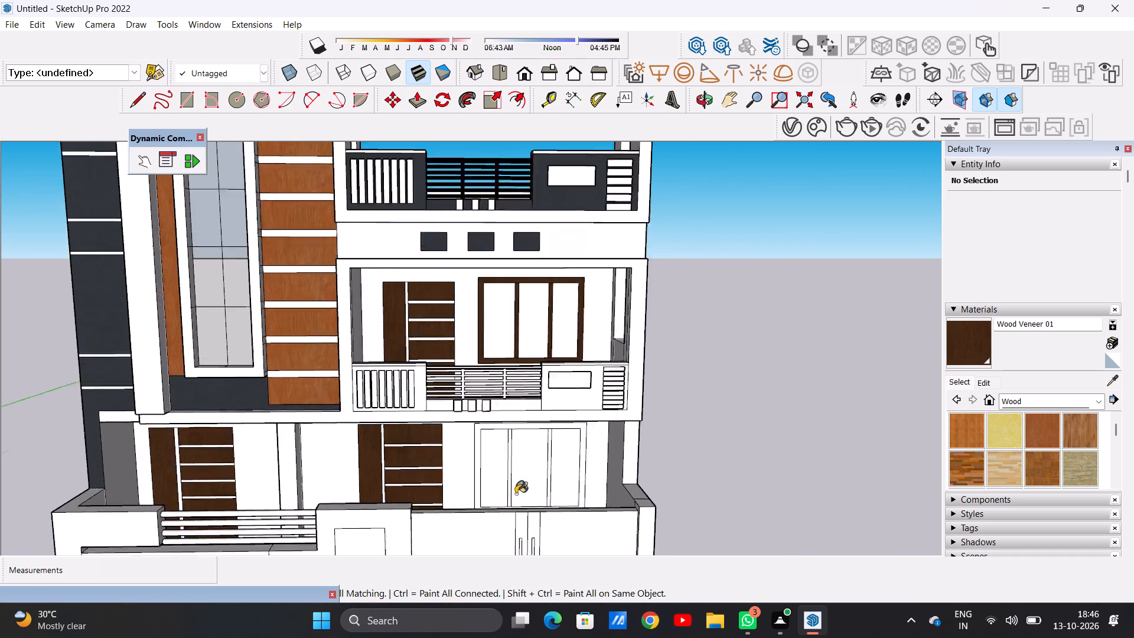
pyautogui.scroll(6, 516, 494)
pyautogui.scroll(-1, 516, 494)
pyautogui.scroll(11, 516, 494)
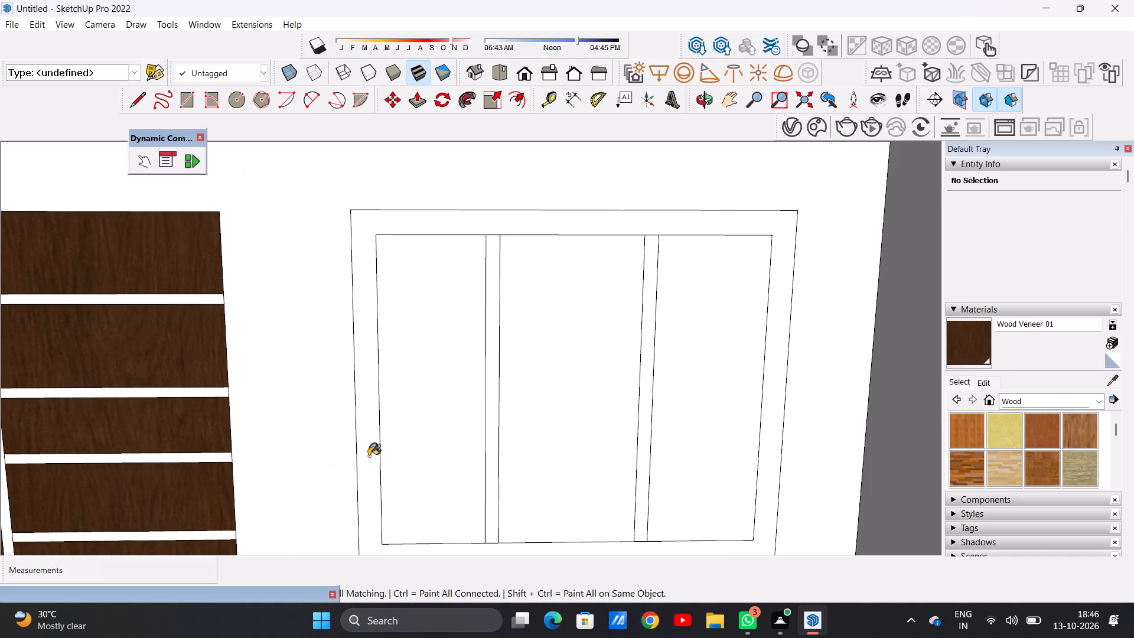
pyautogui.click(369, 456)
pyautogui.click(490, 464)
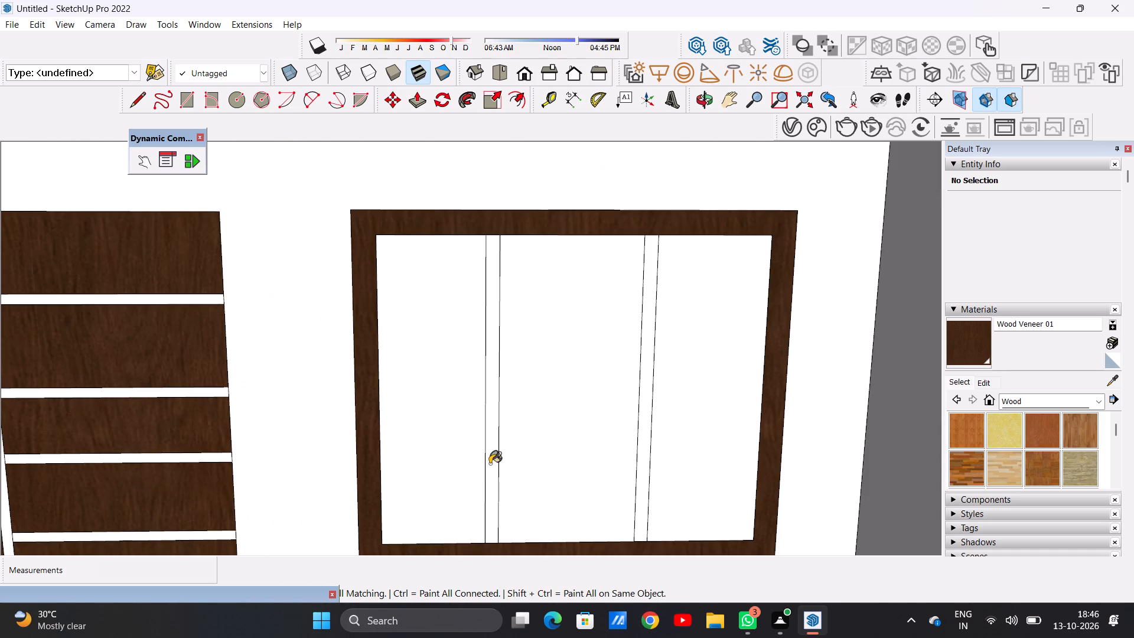
pyautogui.click(643, 460)
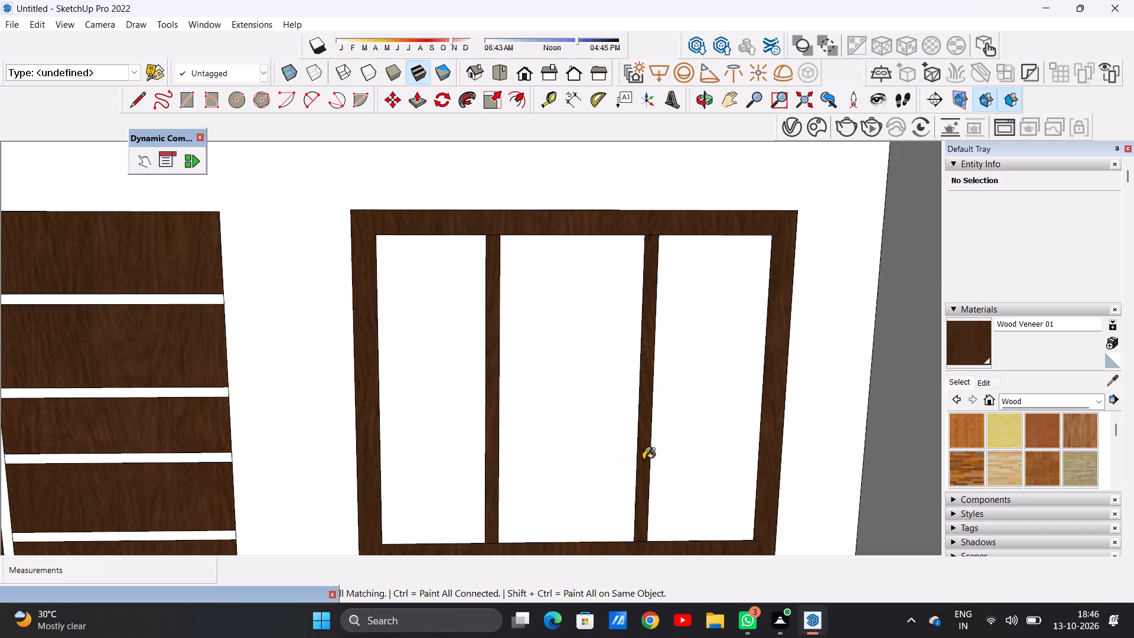
pyautogui.press('space')
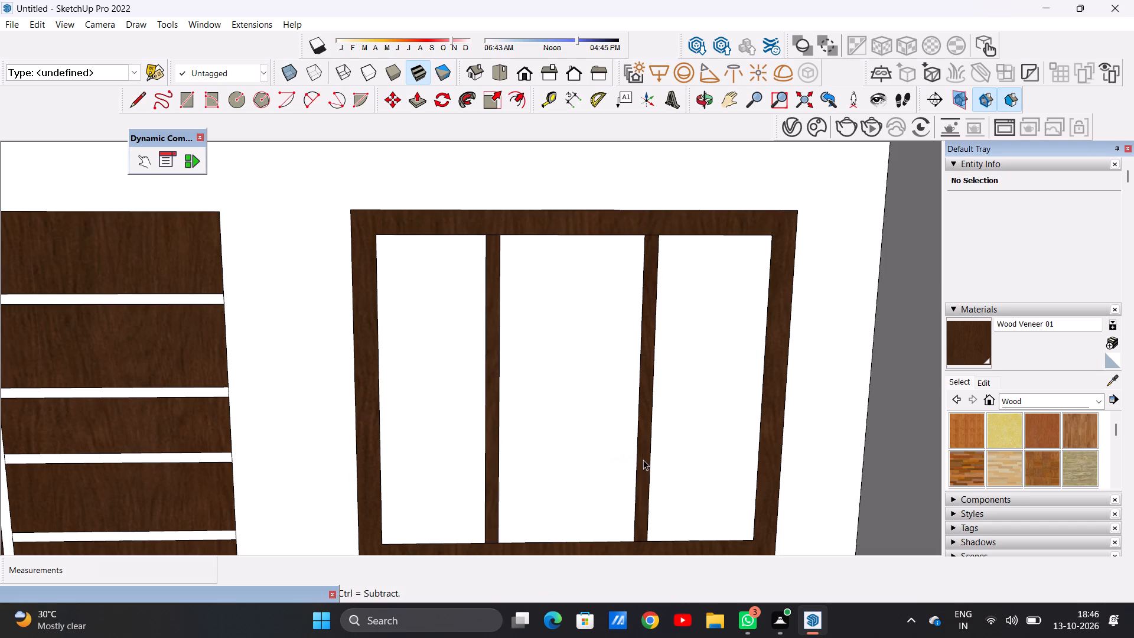
# Inspect the whole painted facade from the front, the side and above.
pyautogui.scroll(-20, 576, 448)
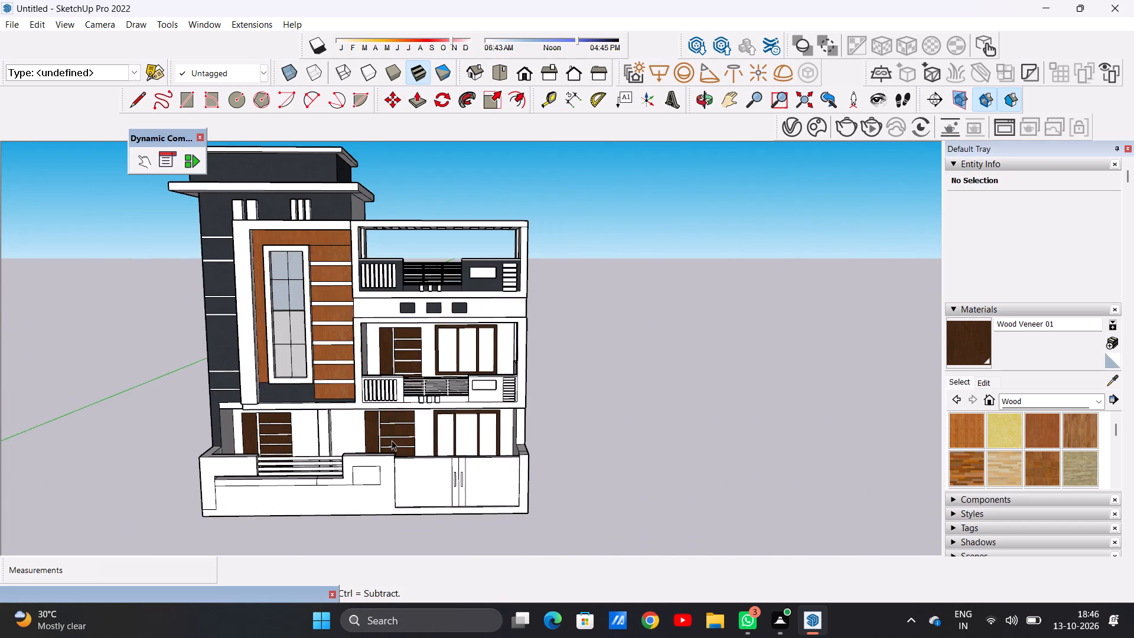
pyautogui.scroll(-3, 393, 440)
pyautogui.moveTo(403, 444); pyautogui.dragTo(359, 441, button='middle')
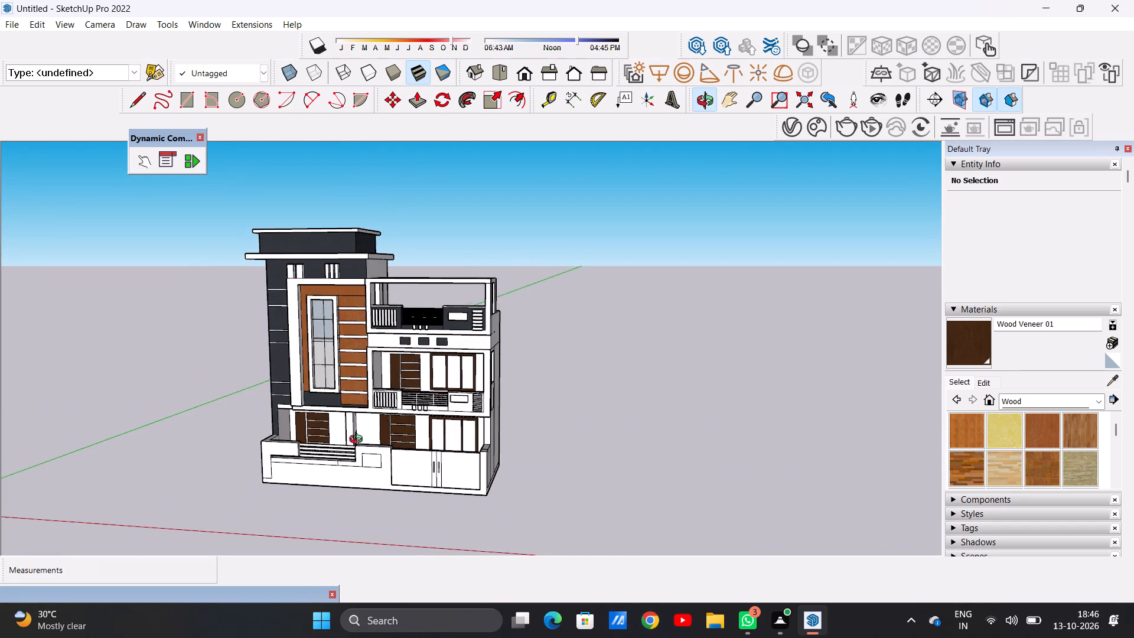
pyautogui.moveTo(359, 441); pyautogui.dragTo(396, 429, button='middle')
pyautogui.scroll(6, 447, 398)
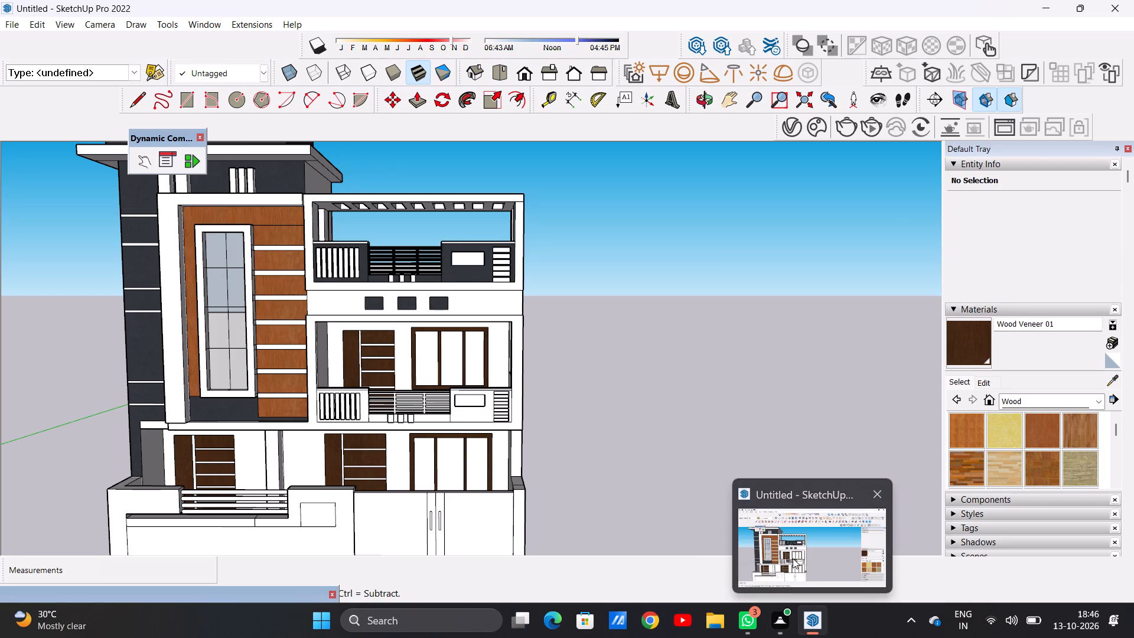
pyautogui.click(793, 558)
pyautogui.scroll(-9, 472, 444)
pyautogui.moveTo(494, 458); pyautogui.dragTo(413, 458, button='middle')
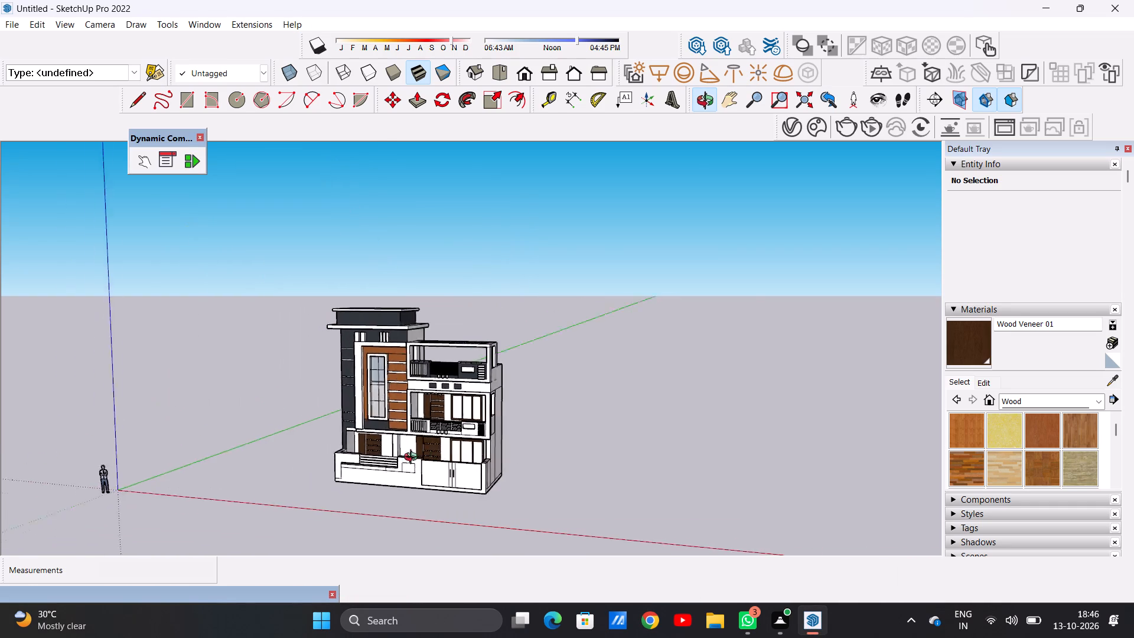
pyautogui.moveTo(413, 458); pyautogui.dragTo(511, 520, button='middle')
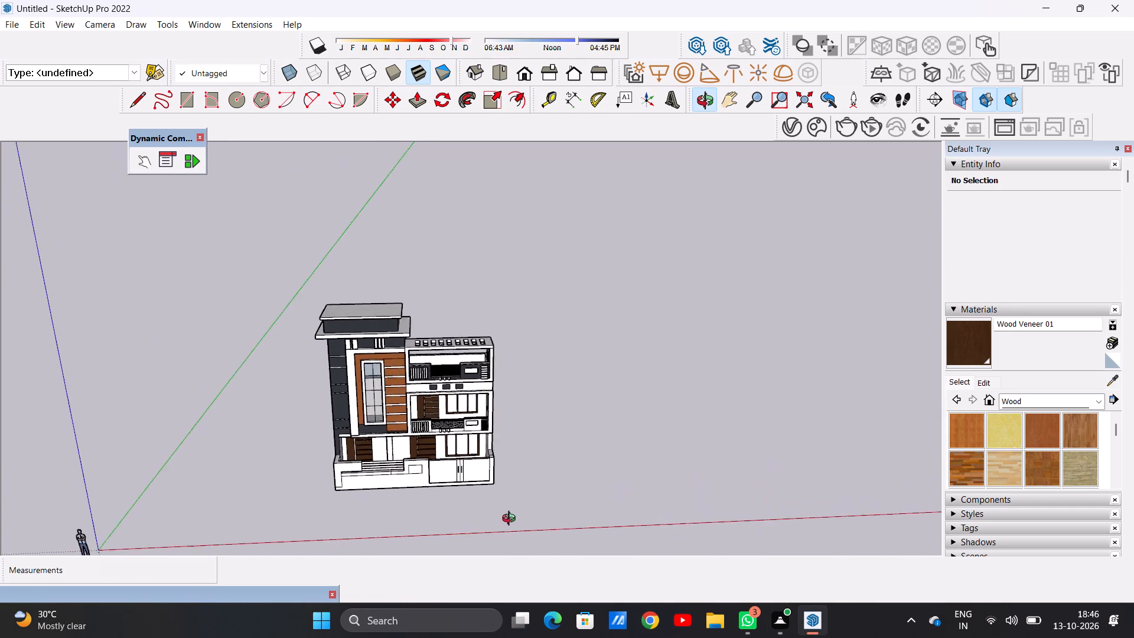
pyautogui.moveTo(511, 520); pyautogui.dragTo(504, 528, button='middle')
pyautogui.scroll(11, 468, 469)
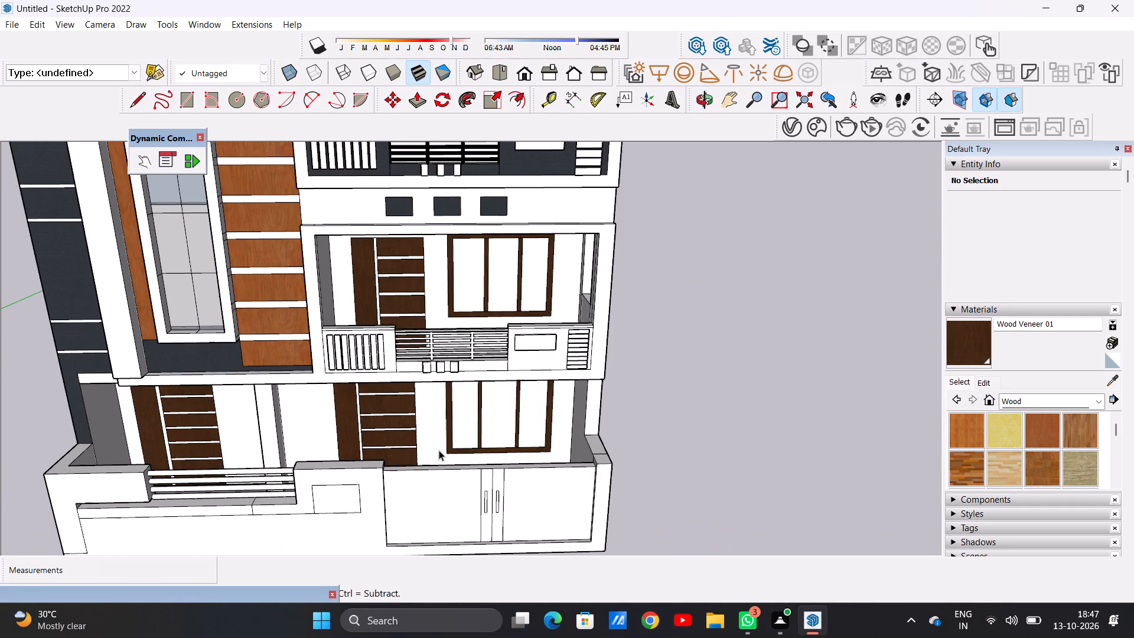
pyautogui.scroll(-4, 506, 443)
pyautogui.moveTo(495, 491); pyautogui.dragTo(480, 457, button='middle')
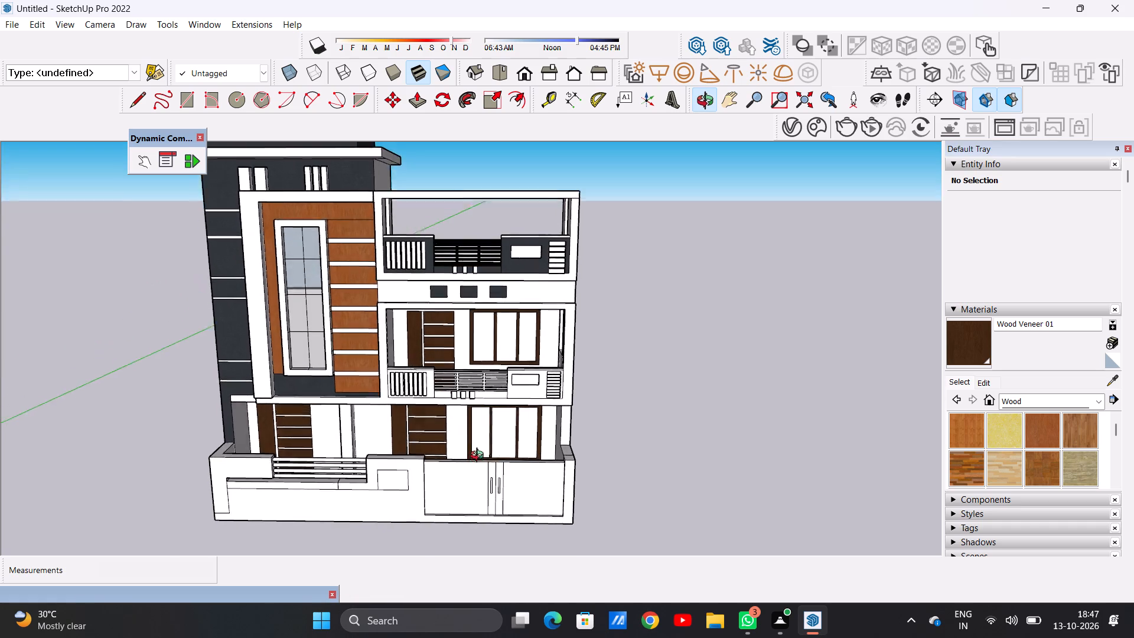
pyautogui.moveTo(480, 457); pyautogui.dragTo(463, 418, button='middle')
# Examine the gate, boundary wall, doors and window of the ground floor up close.
pyautogui.scroll(12, 477, 483)
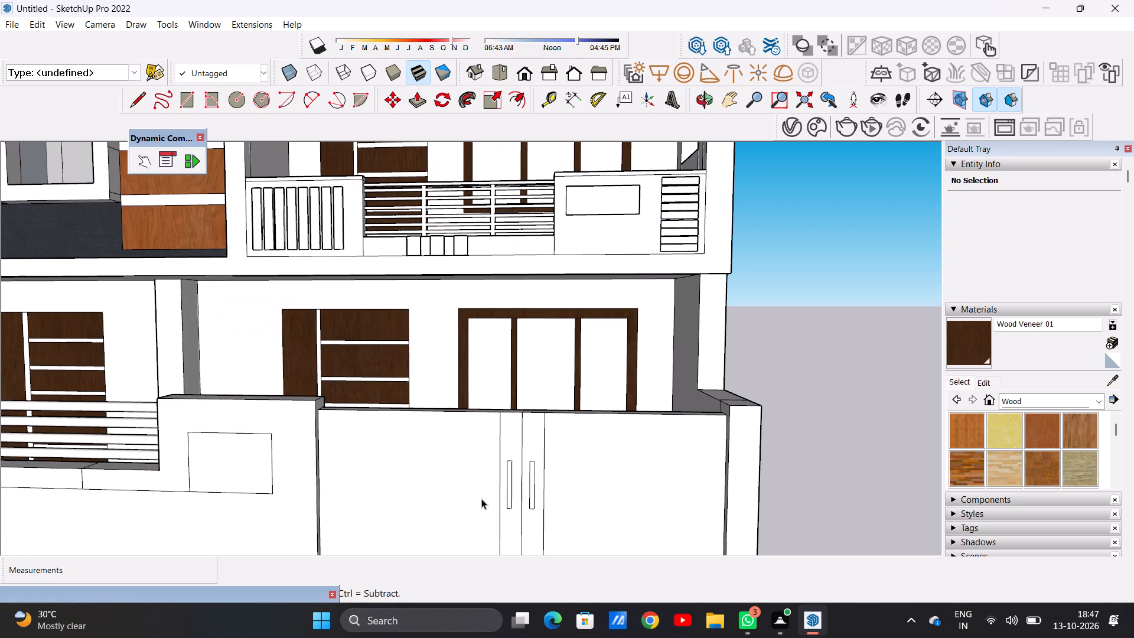
pyautogui.scroll(-5, 491, 470)
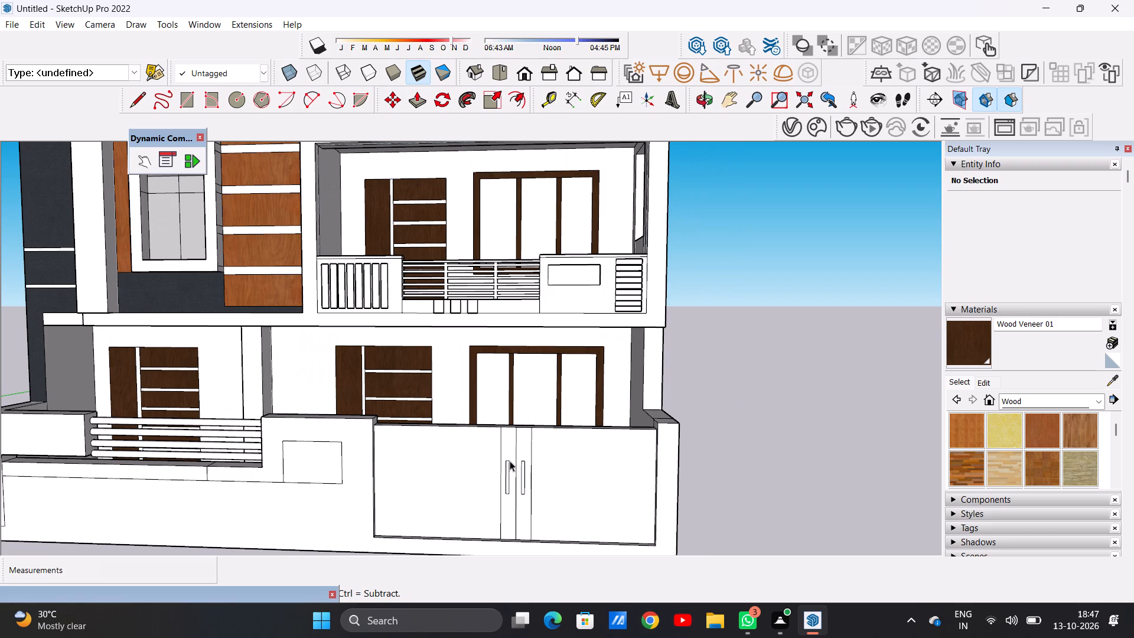
pyautogui.scroll(-6, 545, 436)
pyautogui.scroll(5, 527, 405)
pyautogui.moveTo(567, 406); pyautogui.dragTo(425, 427, button='middle')
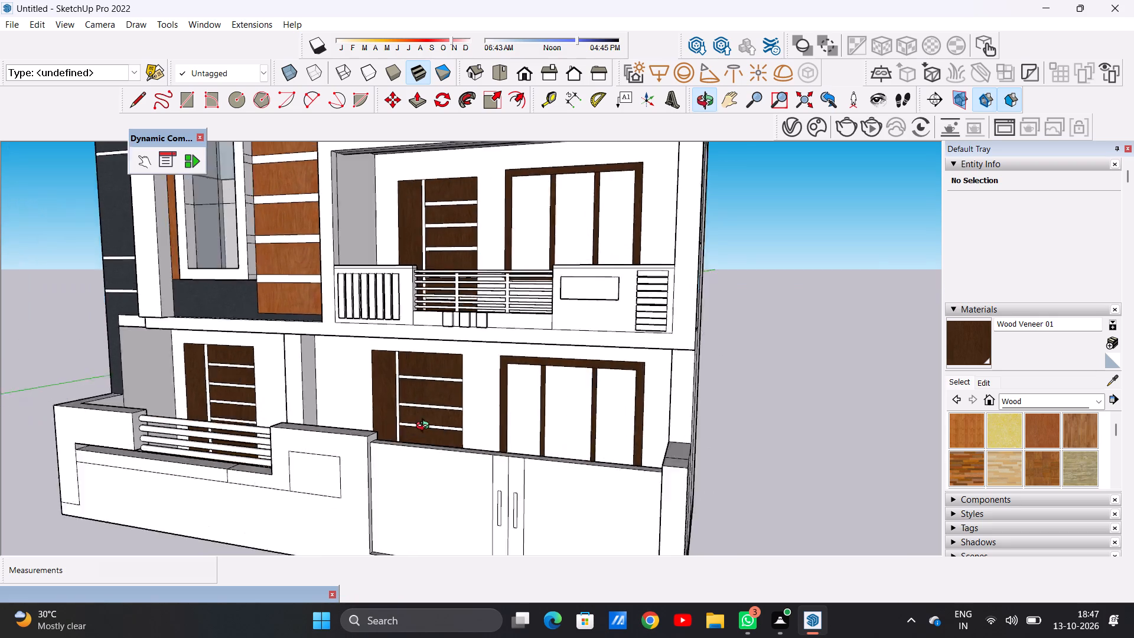
pyautogui.moveTo(425, 427); pyautogui.dragTo(562, 532, button='middle')
pyautogui.scroll(-3, 510, 462)
pyautogui.moveTo(515, 462); pyautogui.dragTo(526, 375, button='middle')
pyautogui.scroll(6, 545, 418)
pyautogui.scroll(-1, 513, 463)
pyautogui.scroll(3, 513, 463)
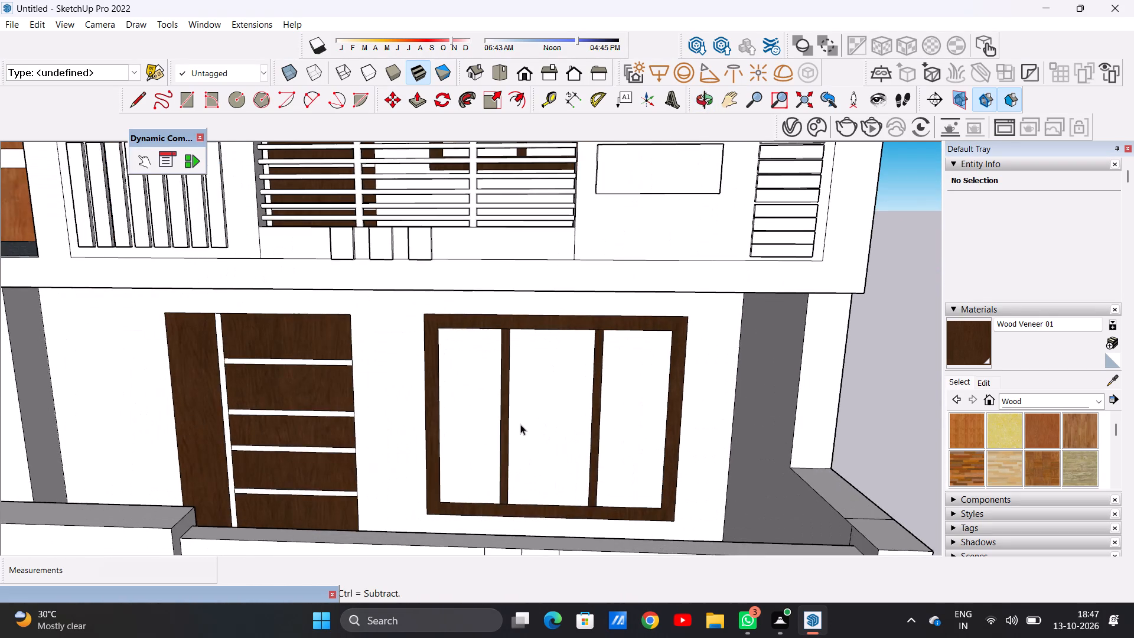
# Review the tower, balconies and boundary wall of the full facade from the front, the side and a low viewpoint.
pyautogui.scroll(-15, 520, 424)
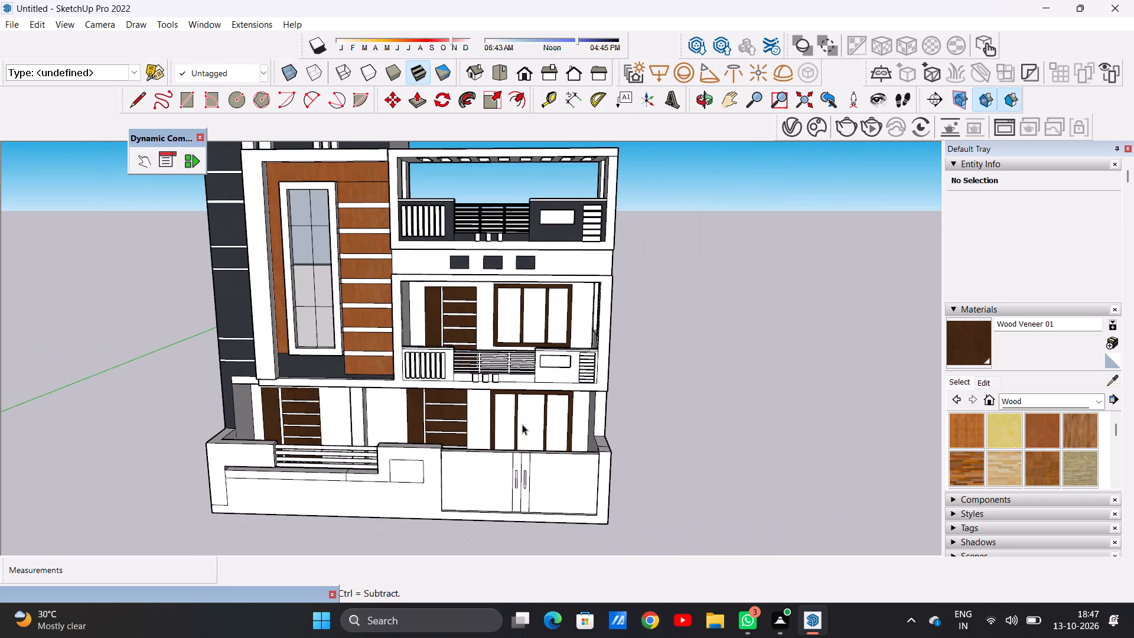
pyautogui.scroll(-7, 522, 424)
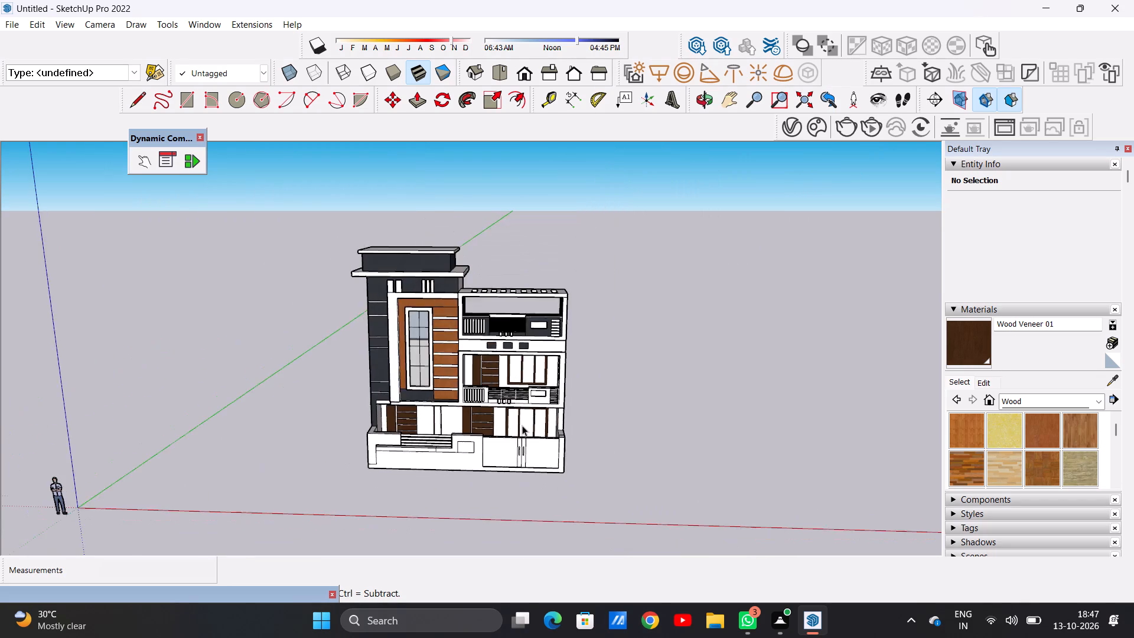
pyautogui.scroll(-2, 522, 425)
pyautogui.scroll(10, 449, 386)
pyautogui.moveTo(522, 370); pyautogui.dragTo(351, 348, button='middle')
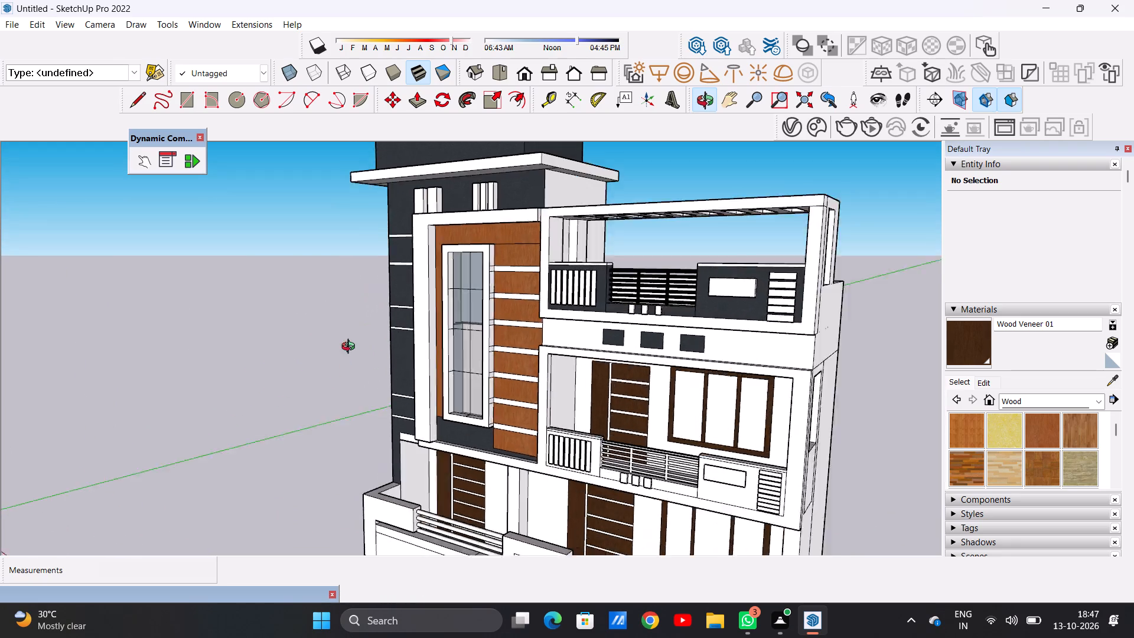
pyautogui.moveTo(351, 348); pyautogui.dragTo(533, 360, button='middle')
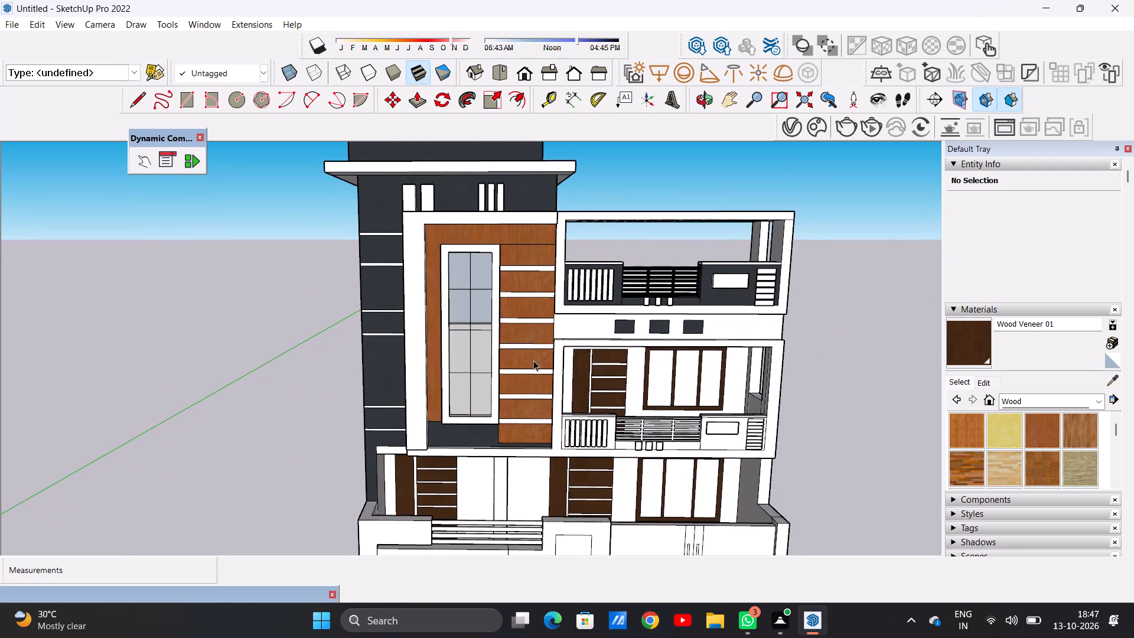
pyautogui.scroll(-5, 499, 395)
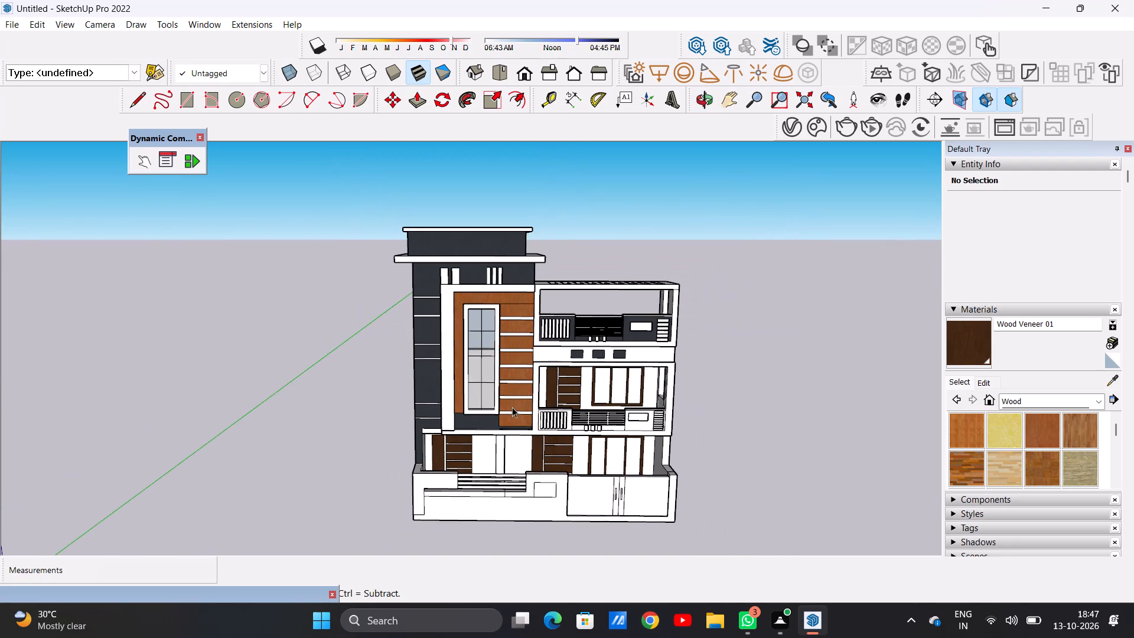
pyautogui.scroll(-1, 512, 407)
pyautogui.scroll(7, 568, 388)
pyautogui.scroll(-1, 594, 378)
pyautogui.scroll(1, 594, 378)
pyautogui.scroll(-1, 594, 378)
pyautogui.scroll(1, 594, 378)
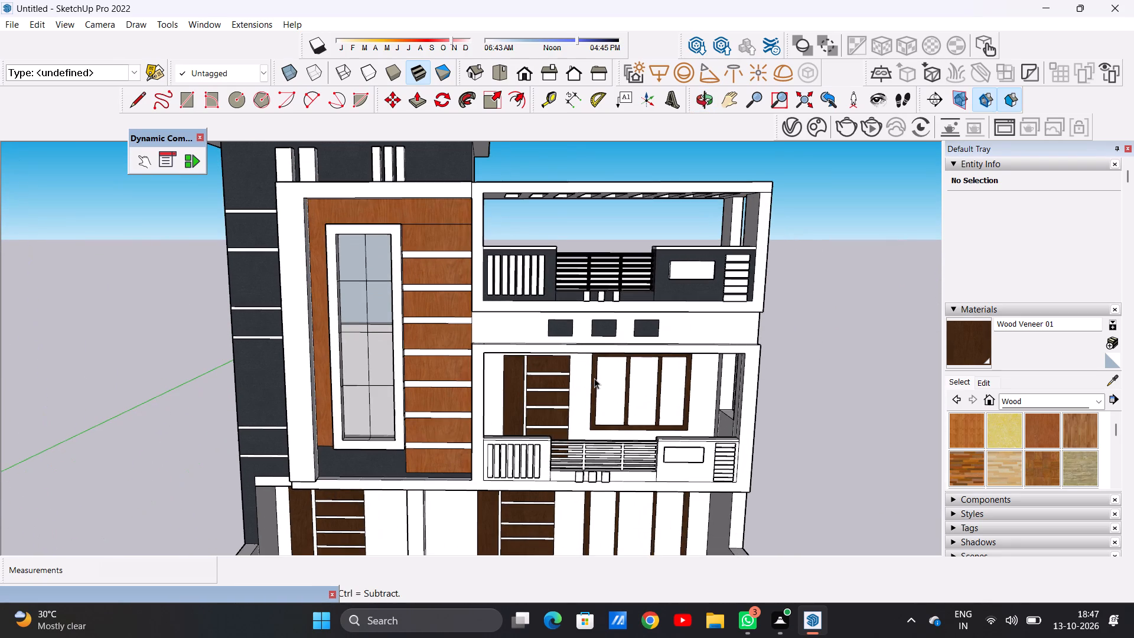
pyautogui.scroll(-5, 552, 382)
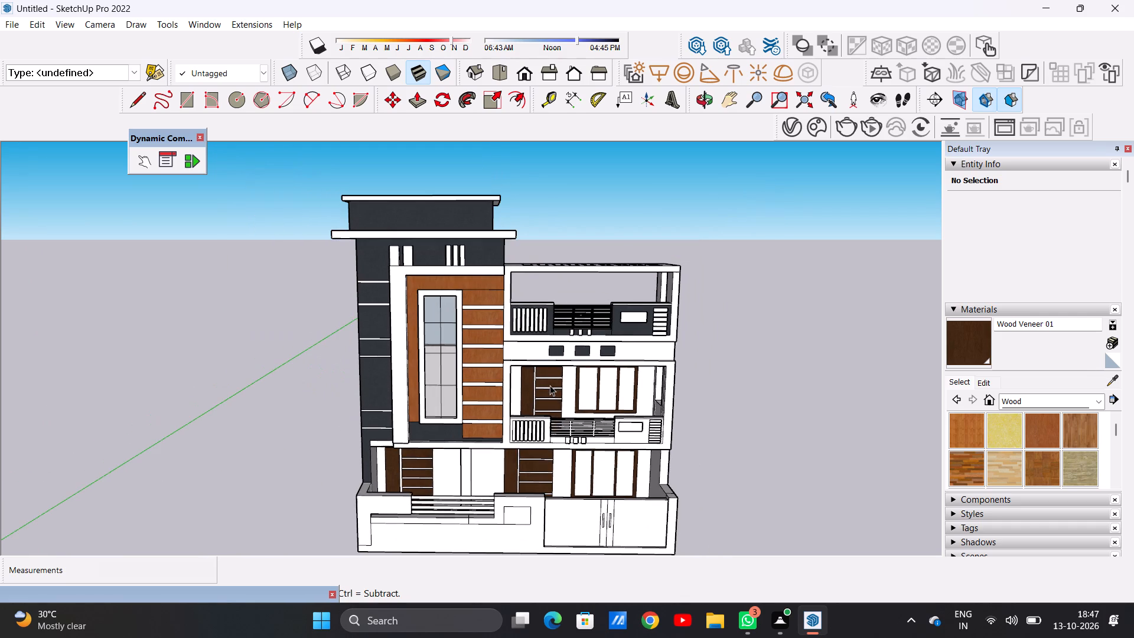
pyautogui.scroll(5, 500, 353)
pyautogui.moveTo(508, 360); pyautogui.dragTo(486, 232, button='middle')
pyautogui.scroll(-2, 523, 259)
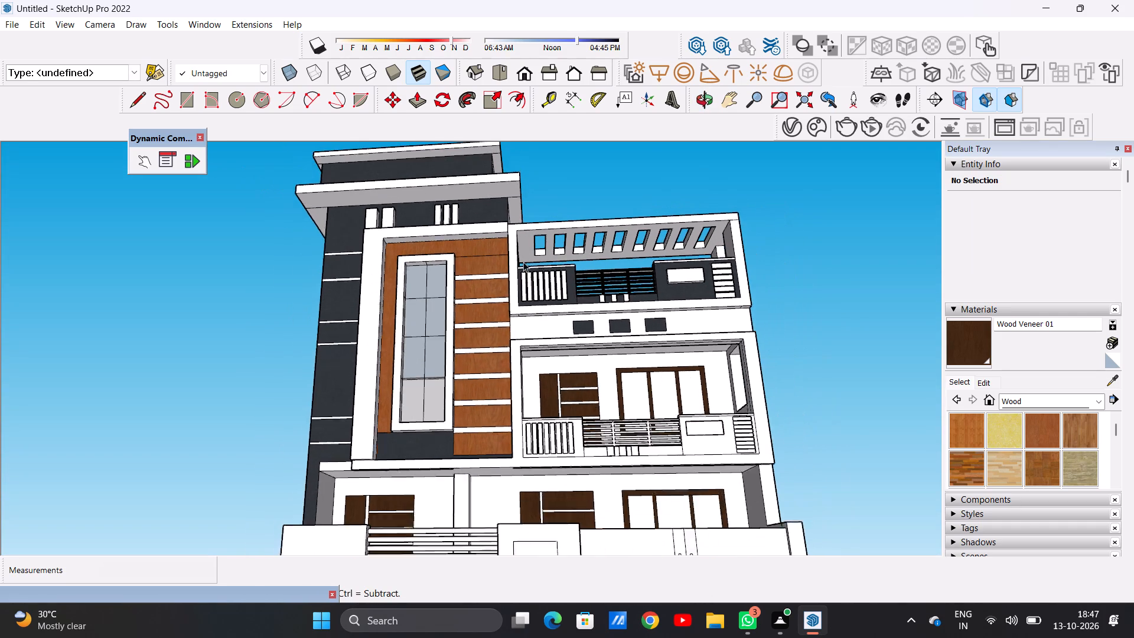
pyautogui.scroll(-1, 523, 262)
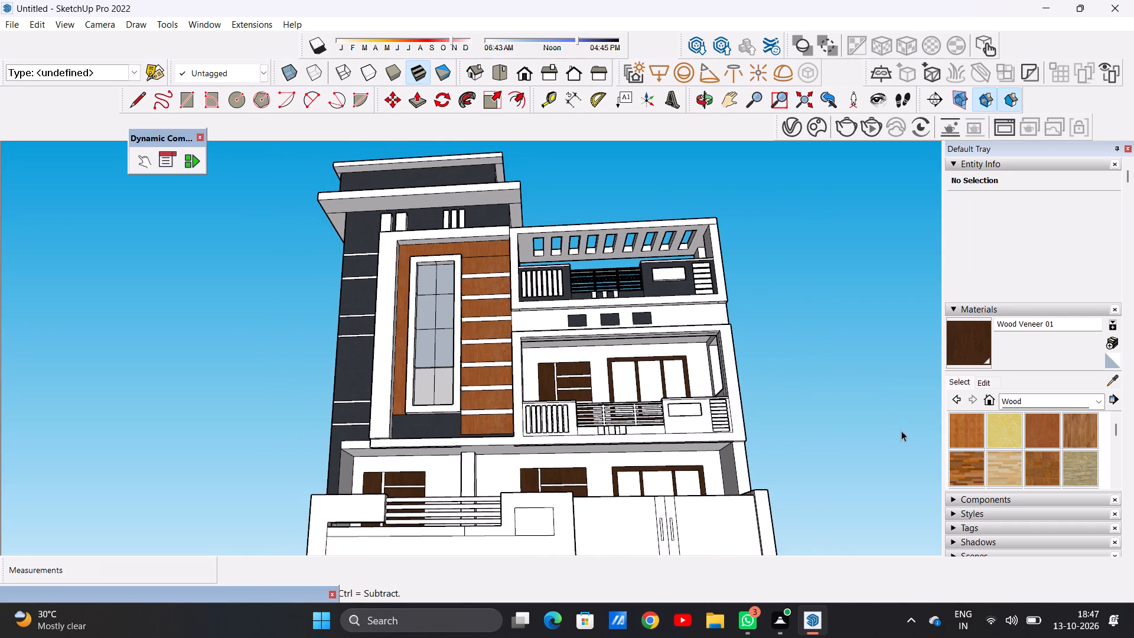
pyautogui.scroll(-6, 579, 389)
pyautogui.moveTo(575, 444); pyautogui.dragTo(574, 484, button='middle')
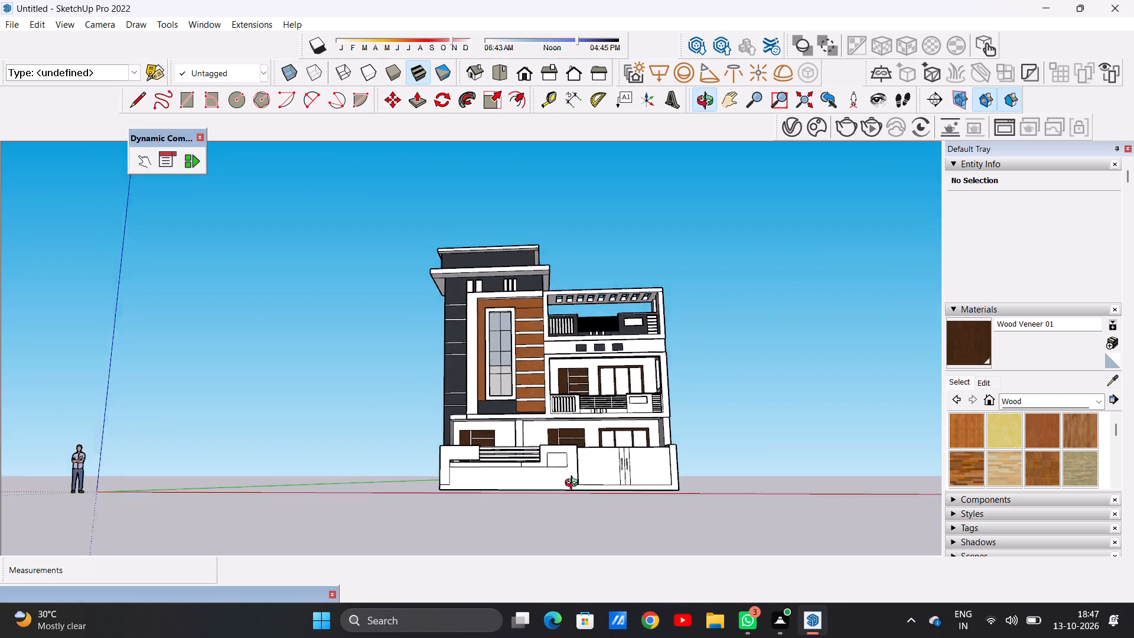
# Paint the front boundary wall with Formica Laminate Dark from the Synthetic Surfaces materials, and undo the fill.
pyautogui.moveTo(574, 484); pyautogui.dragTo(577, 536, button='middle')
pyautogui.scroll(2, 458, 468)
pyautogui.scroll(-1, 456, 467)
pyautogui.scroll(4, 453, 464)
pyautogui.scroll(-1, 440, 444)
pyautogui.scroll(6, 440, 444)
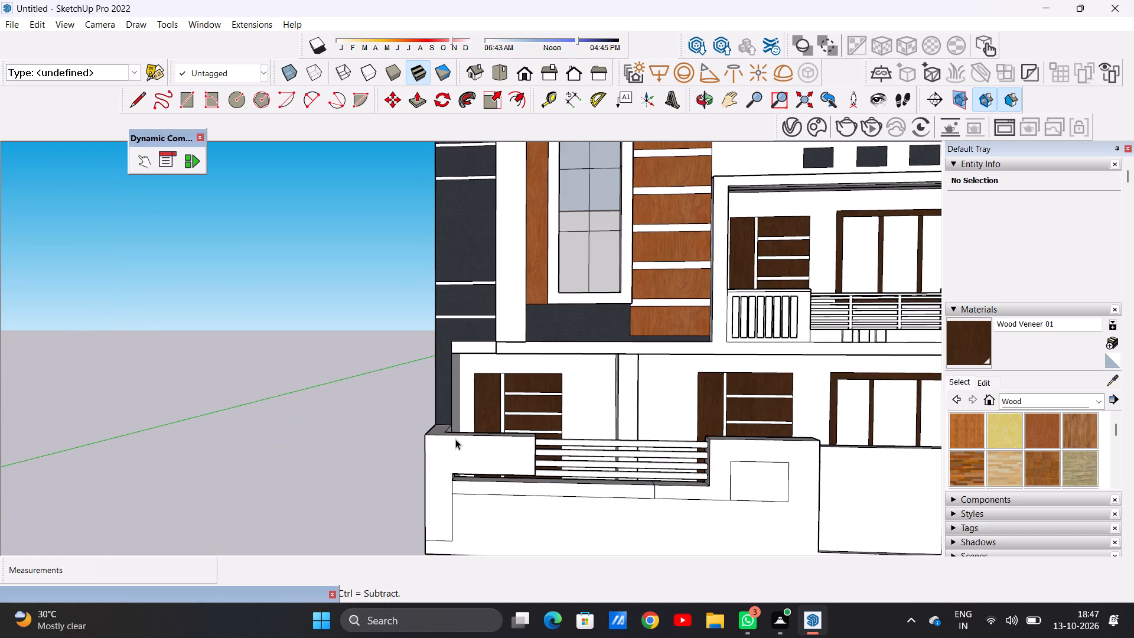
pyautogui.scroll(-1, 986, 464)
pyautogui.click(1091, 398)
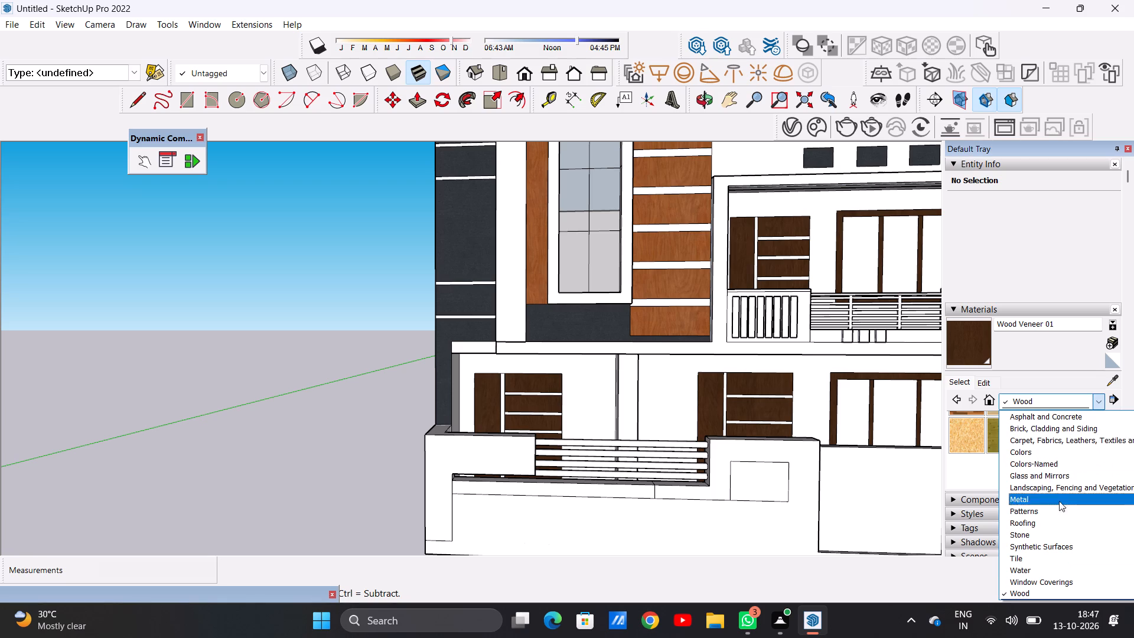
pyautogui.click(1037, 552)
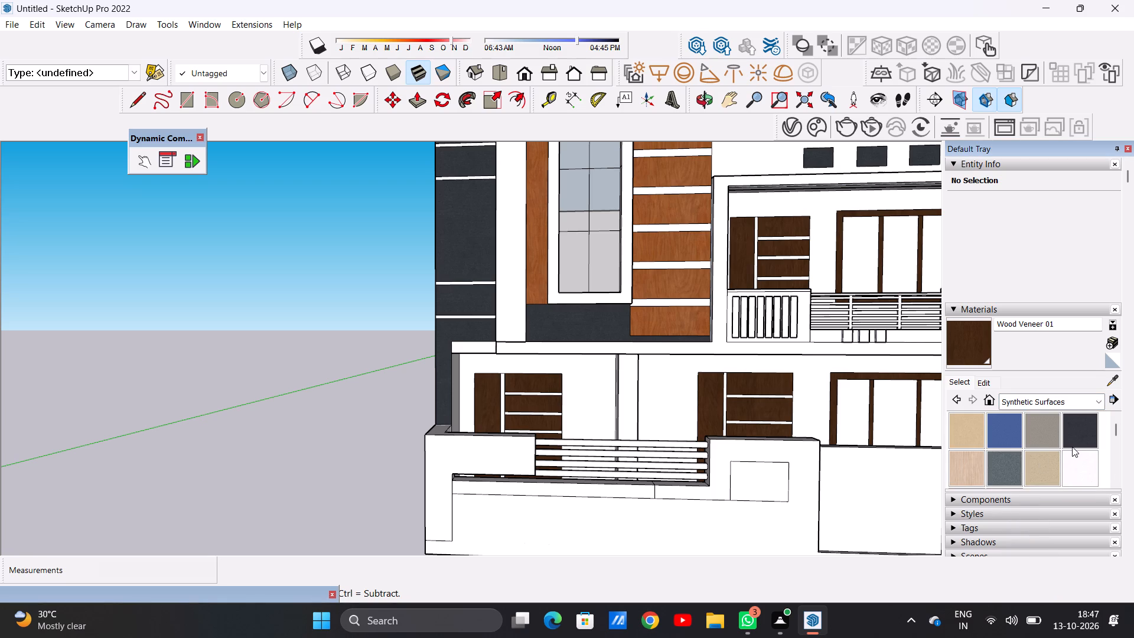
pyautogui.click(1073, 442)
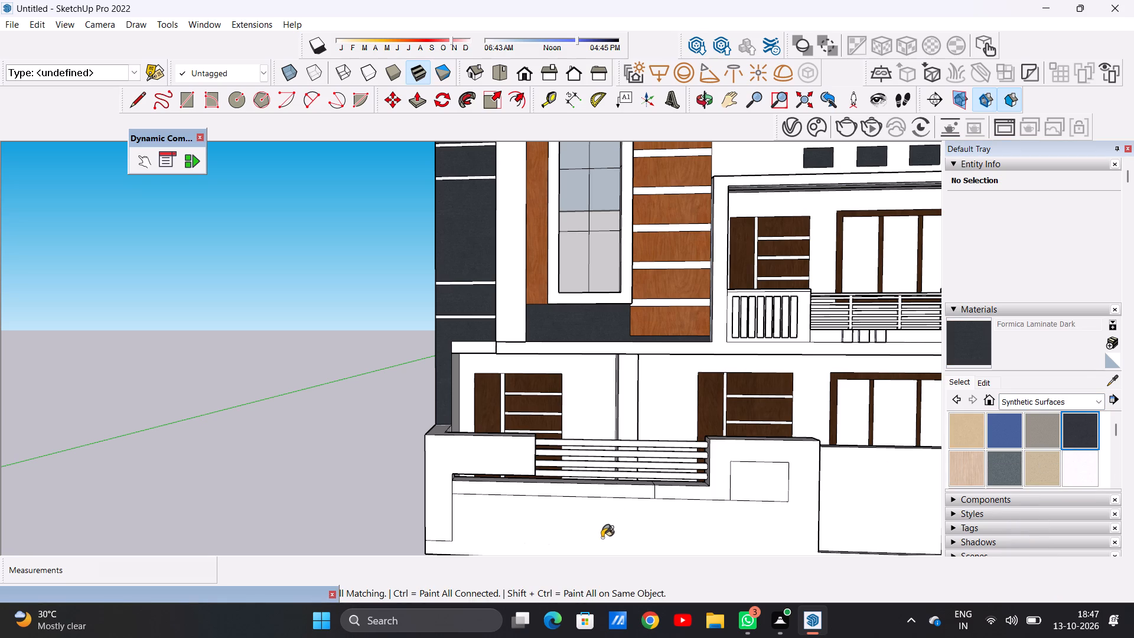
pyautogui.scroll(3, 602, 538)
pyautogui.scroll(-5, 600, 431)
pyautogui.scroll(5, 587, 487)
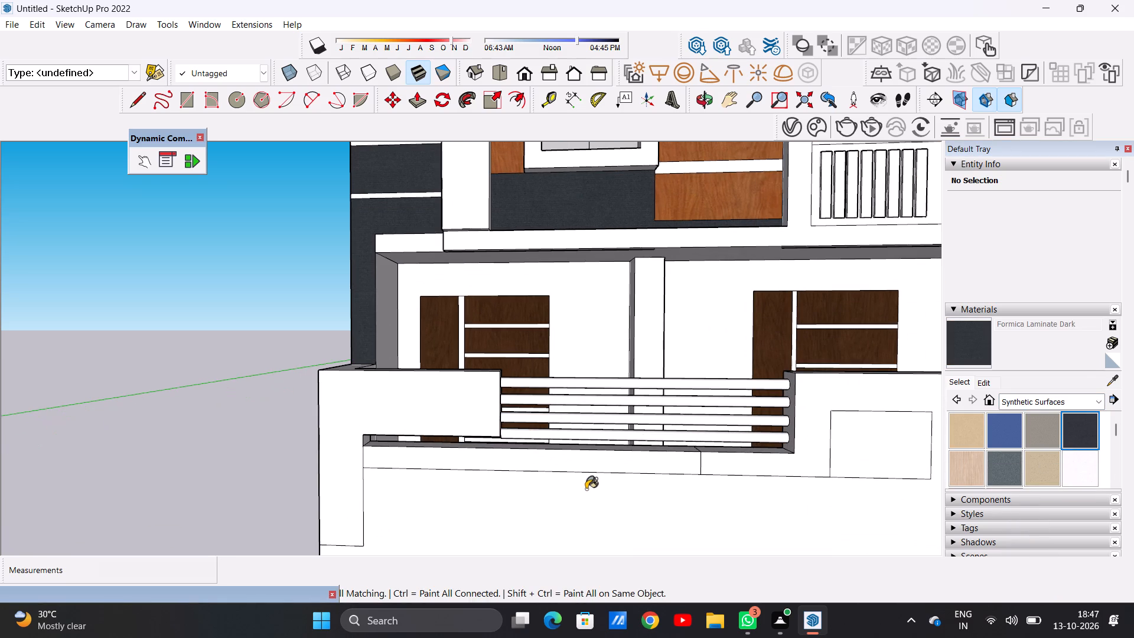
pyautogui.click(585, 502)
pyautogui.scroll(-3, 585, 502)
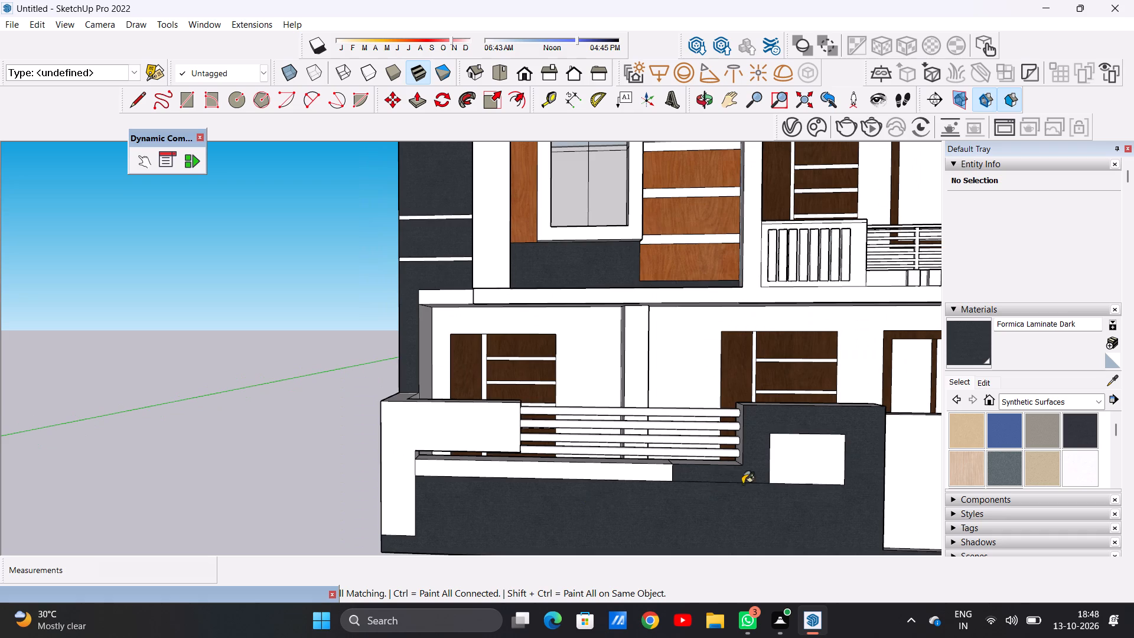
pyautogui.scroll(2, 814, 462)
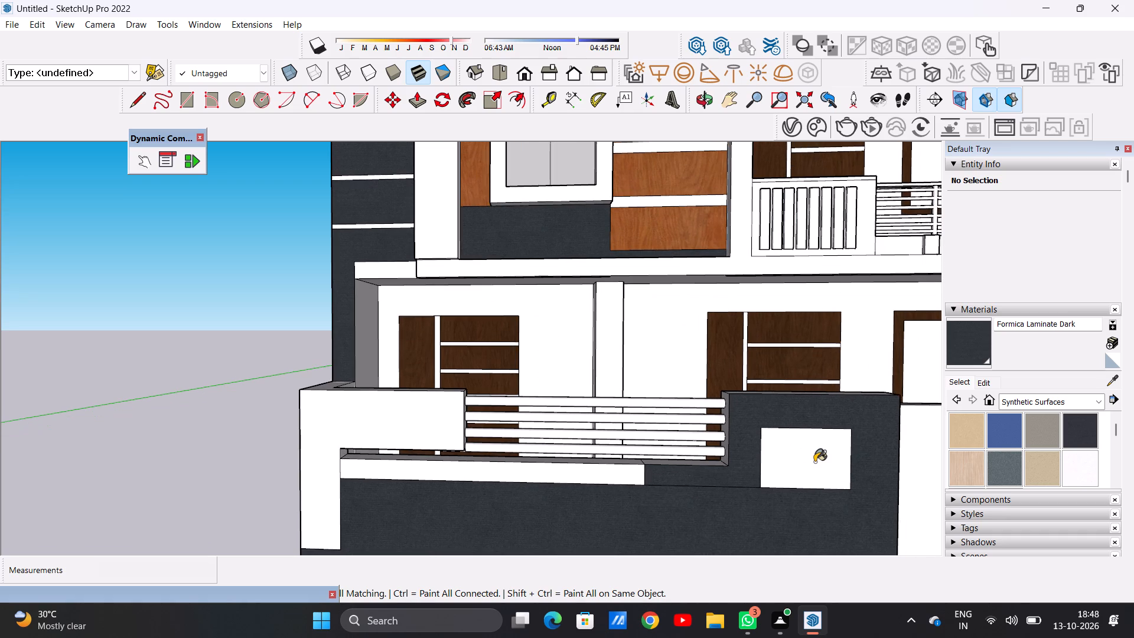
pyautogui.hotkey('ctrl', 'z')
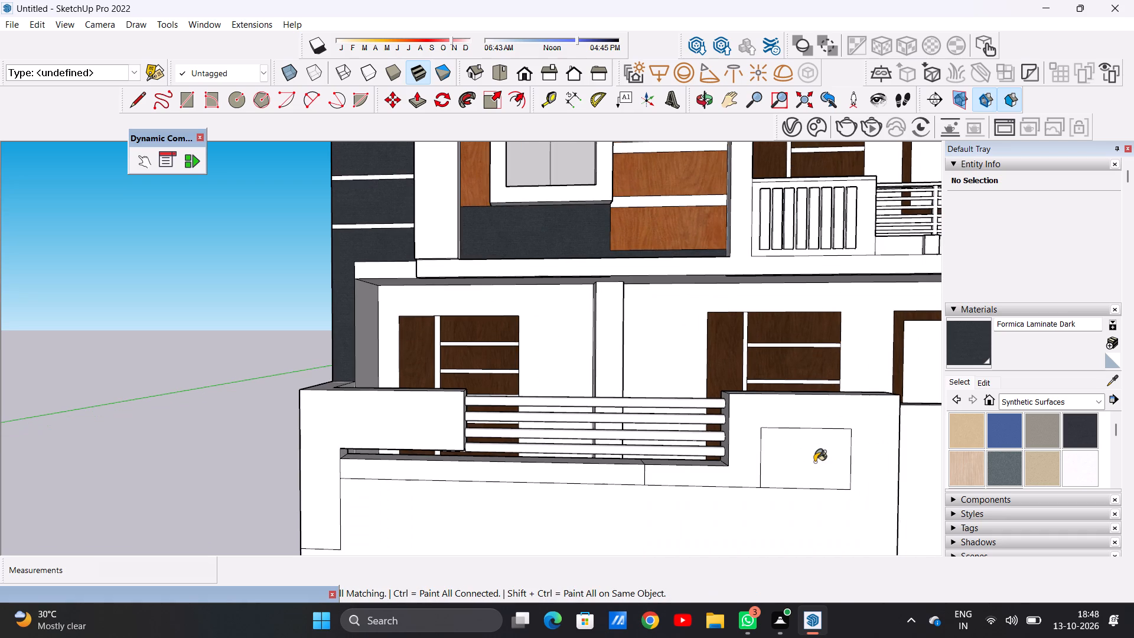
# Draw a line about 1' 6 1/8" long from the rectangular panel's upper corner to the boundary wall's edge beside the gate.
pyautogui.press('space')
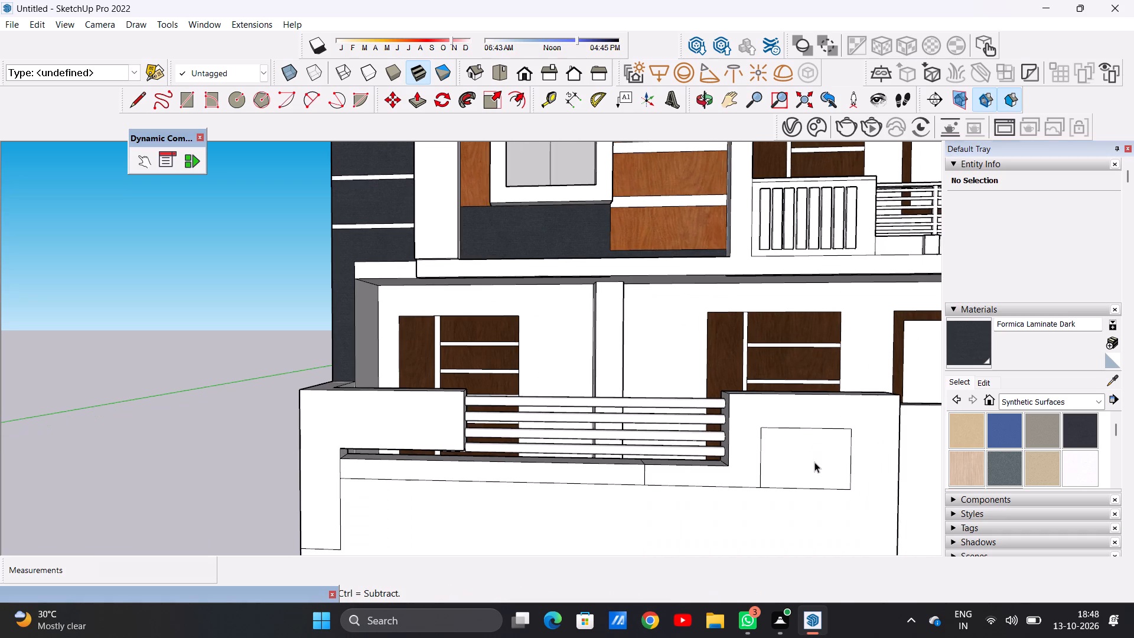
pyautogui.press('l')
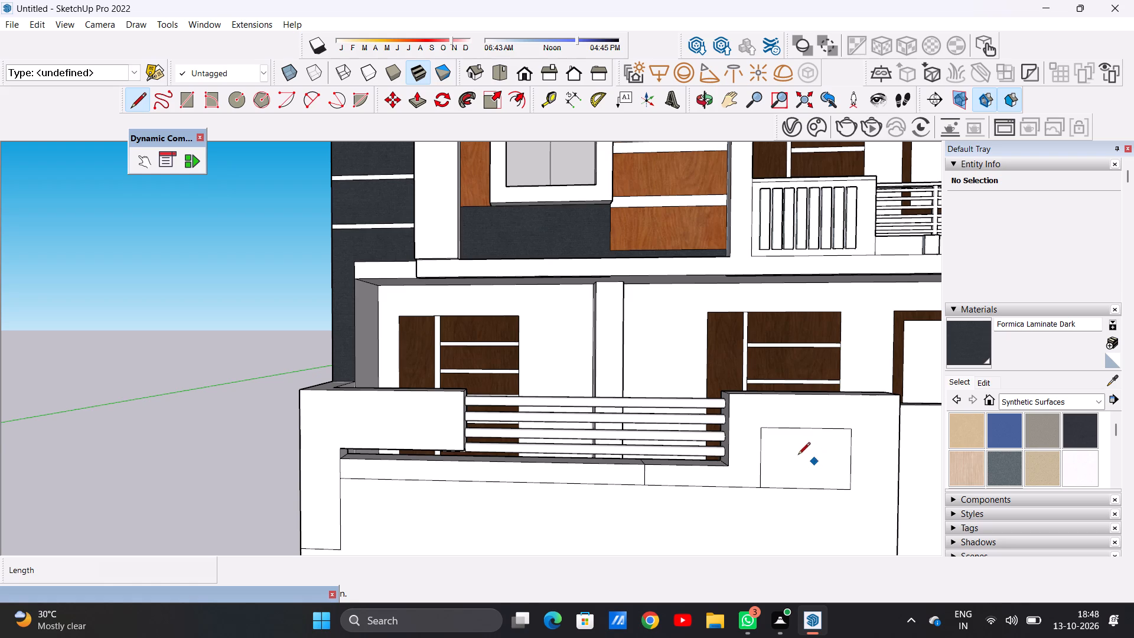
pyautogui.scroll(5, 852, 438)
pyautogui.click(852, 430)
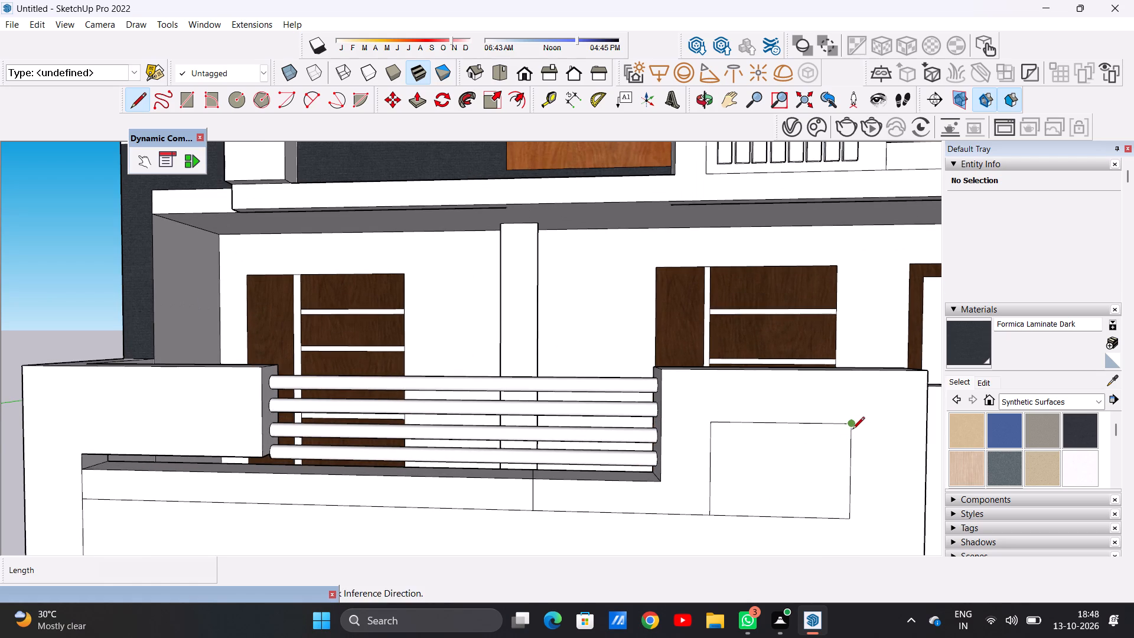
pyautogui.click(927, 425)
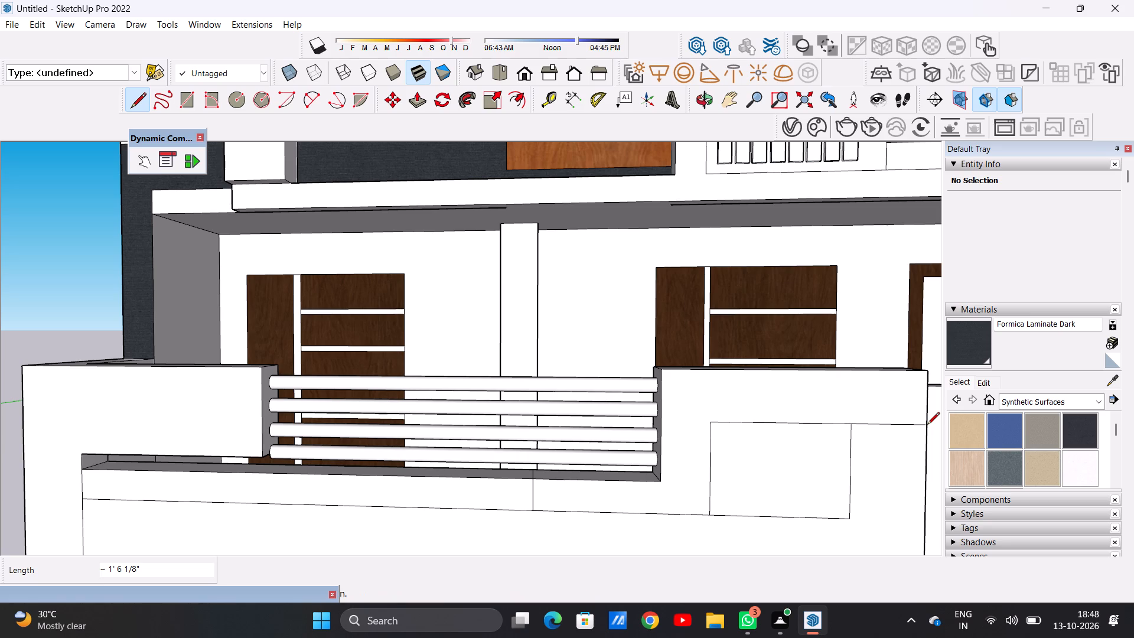
pyautogui.press('space')
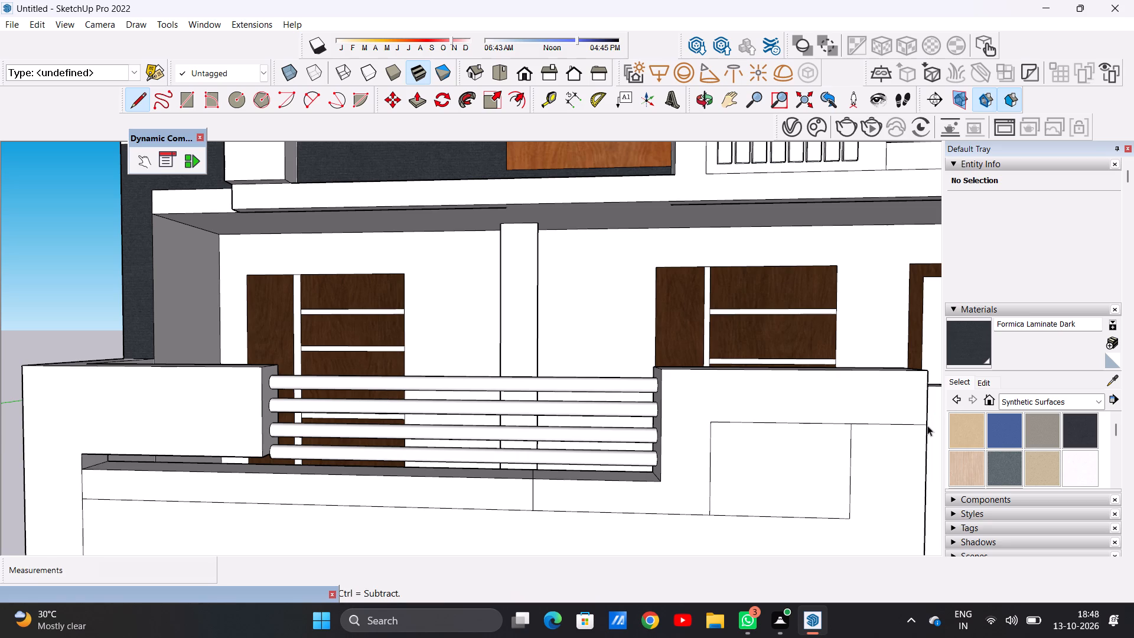
# Paint the boundary wall's lower face and its rectangular panel with Formica Laminate Dark.
pyautogui.scroll(-5, 734, 424)
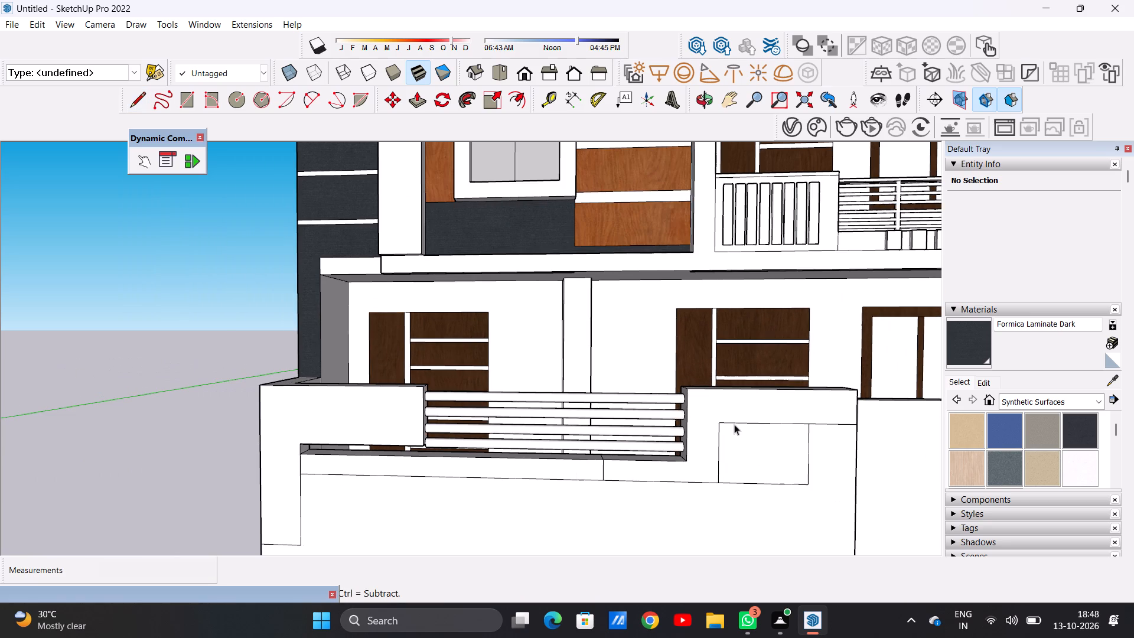
pyautogui.click(1077, 427)
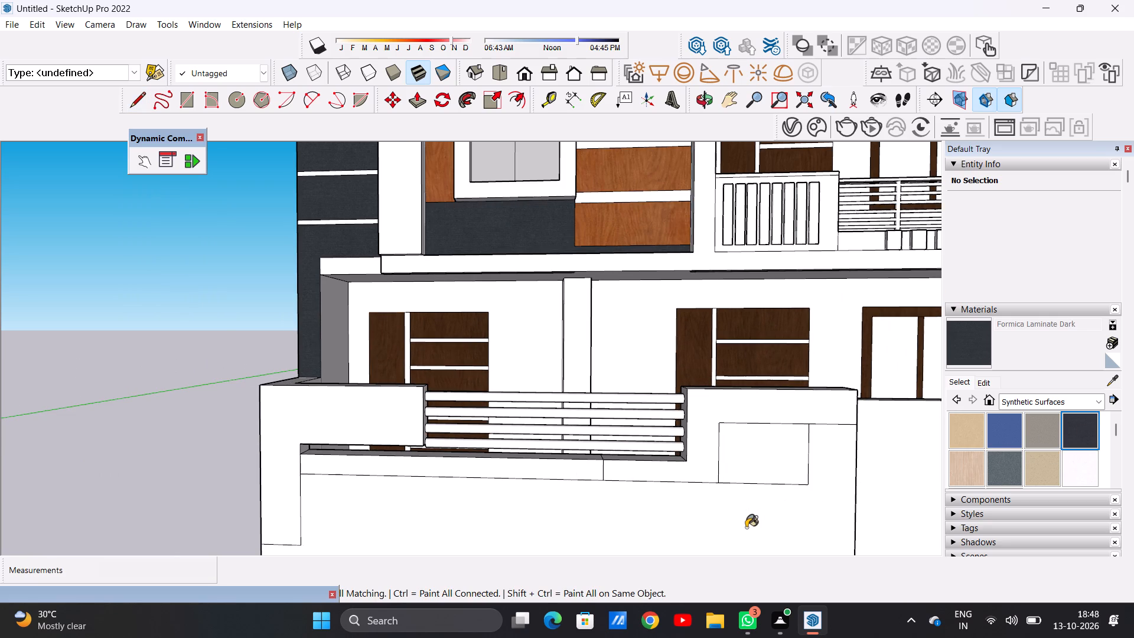
pyautogui.click(746, 528)
pyautogui.click(760, 470)
# Paint the front strip and the top face of the ledge below the boundary wall railing with Formica Laminate Dark.
pyautogui.scroll(-7, 743, 502)
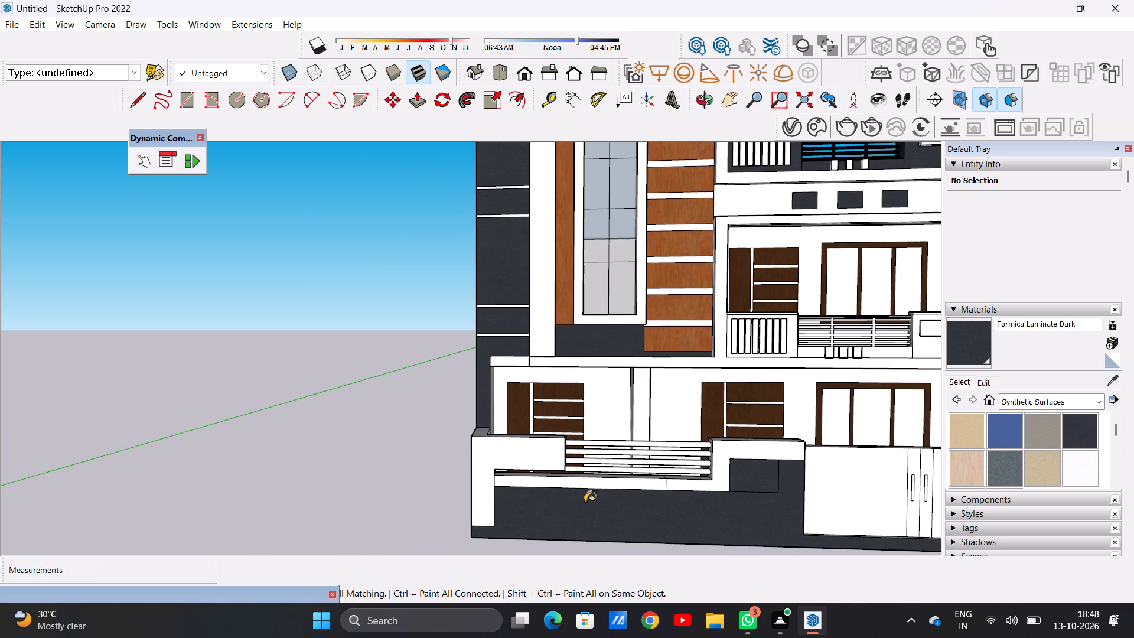
pyautogui.scroll(-2, 586, 503)
pyautogui.scroll(14, 600, 496)
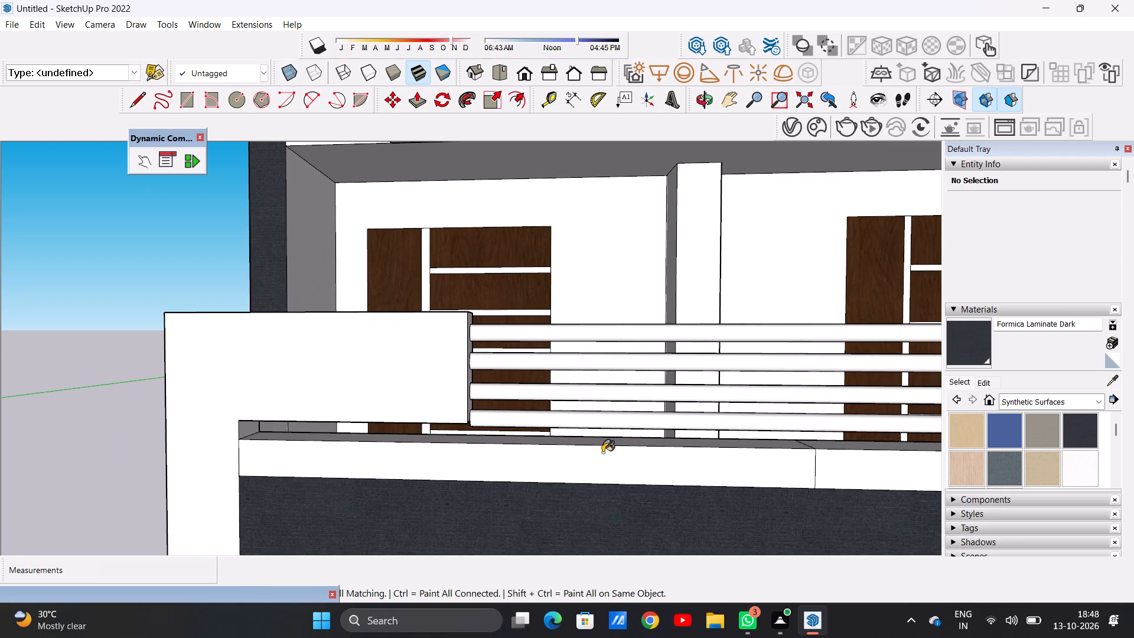
pyautogui.click(605, 467)
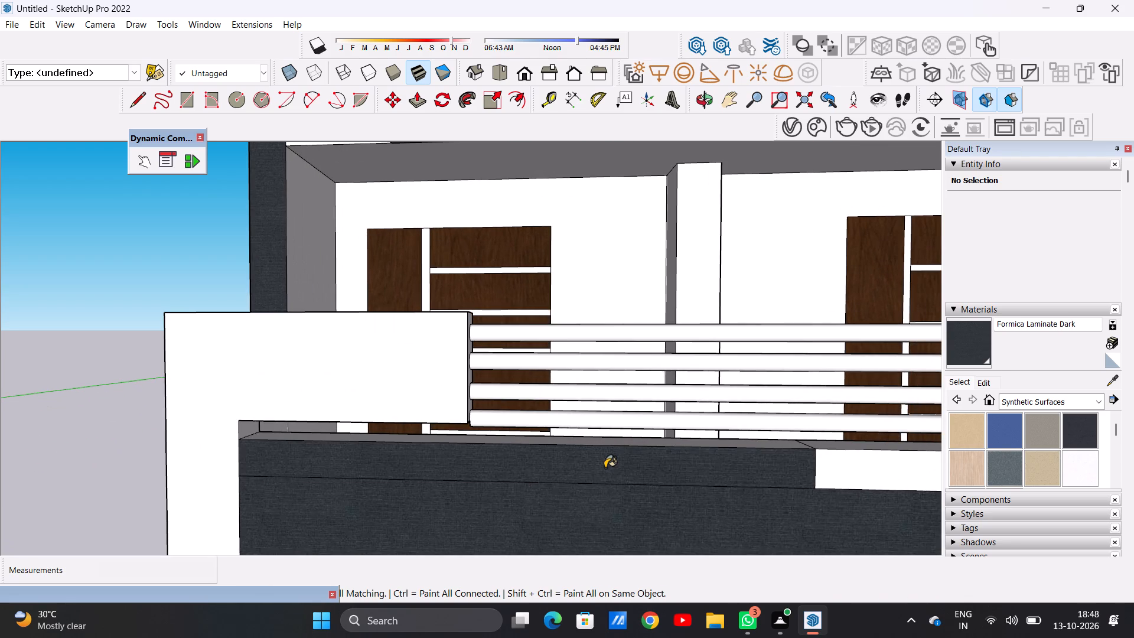
pyautogui.scroll(-5, 606, 473)
pyautogui.moveTo(494, 473); pyautogui.dragTo(652, 577, button='middle')
pyautogui.scroll(2, 516, 476)
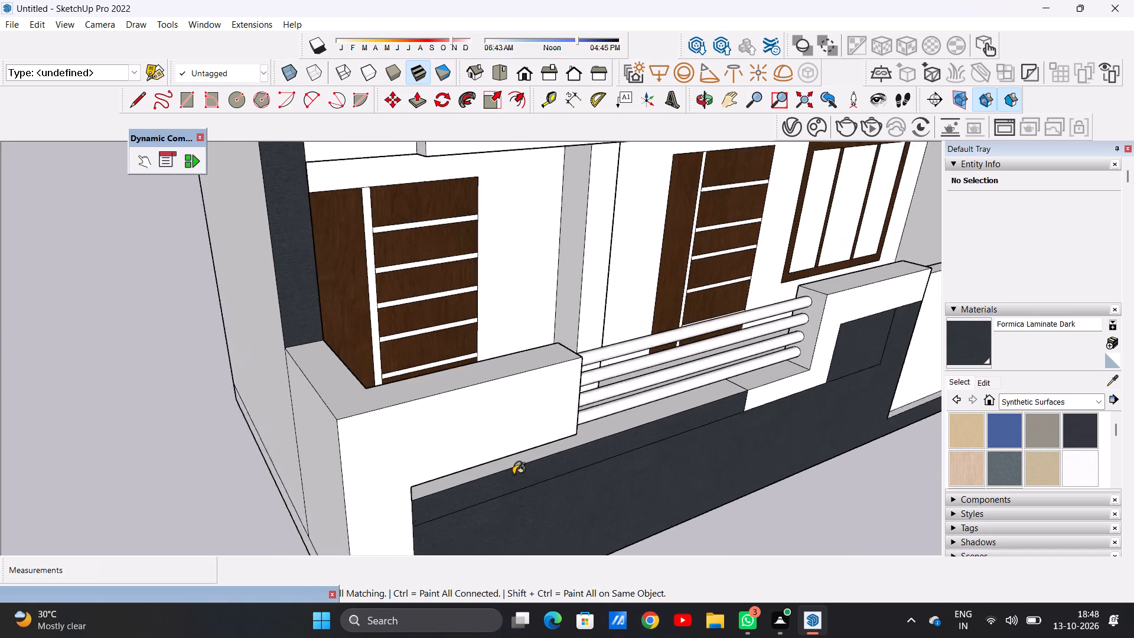
pyautogui.scroll(7, 513, 474)
pyautogui.scroll(-1, 511, 474)
pyautogui.scroll(5, 511, 474)
pyautogui.click(464, 465)
pyautogui.scroll(-15, 466, 466)
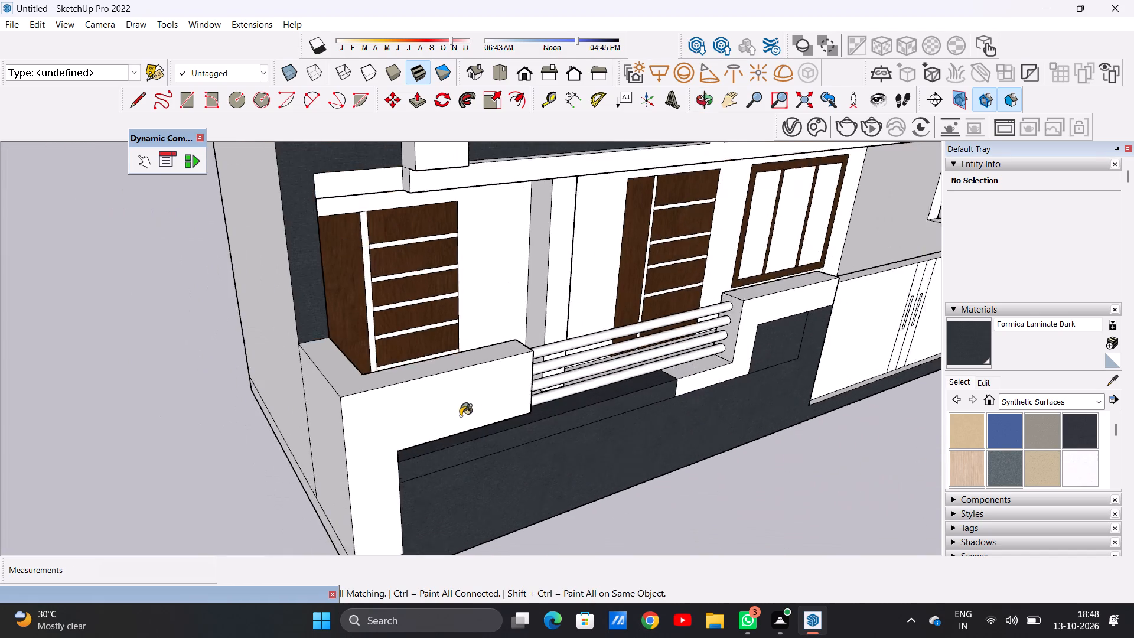
# Examine the painted boundary wall, ledge and gate surround from both sides and from the front.
pyautogui.scroll(-2, 460, 416)
pyautogui.moveTo(621, 452); pyautogui.dragTo(323, 382, button='middle')
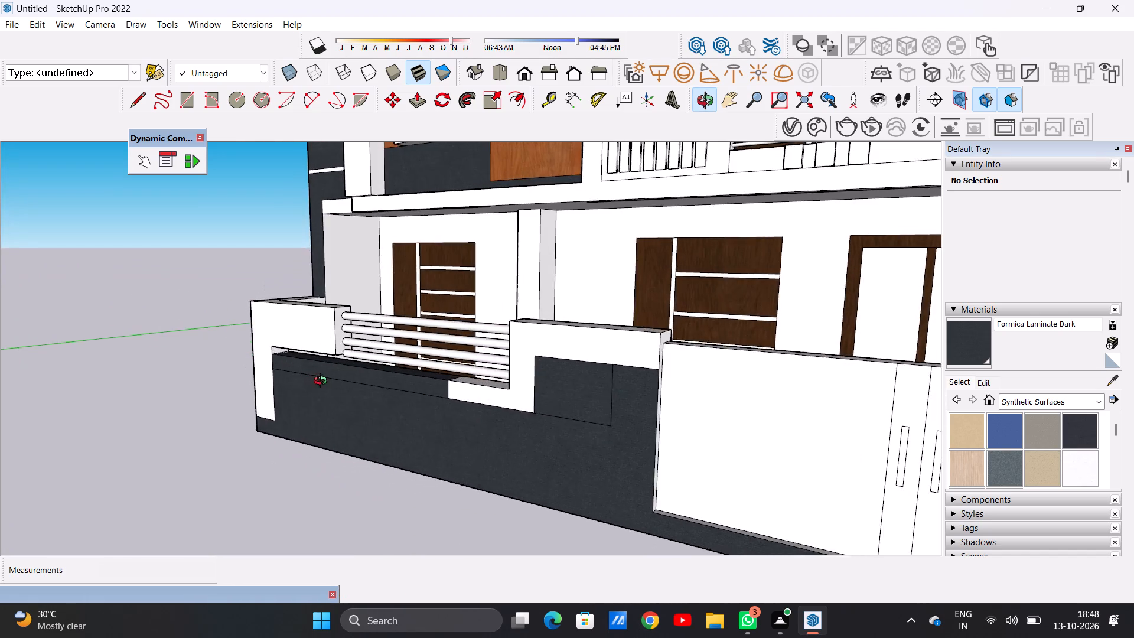
pyautogui.moveTo(323, 382); pyautogui.dragTo(260, 376, button='middle')
pyautogui.moveTo(260, 376); pyautogui.dragTo(731, 376, button='middle')
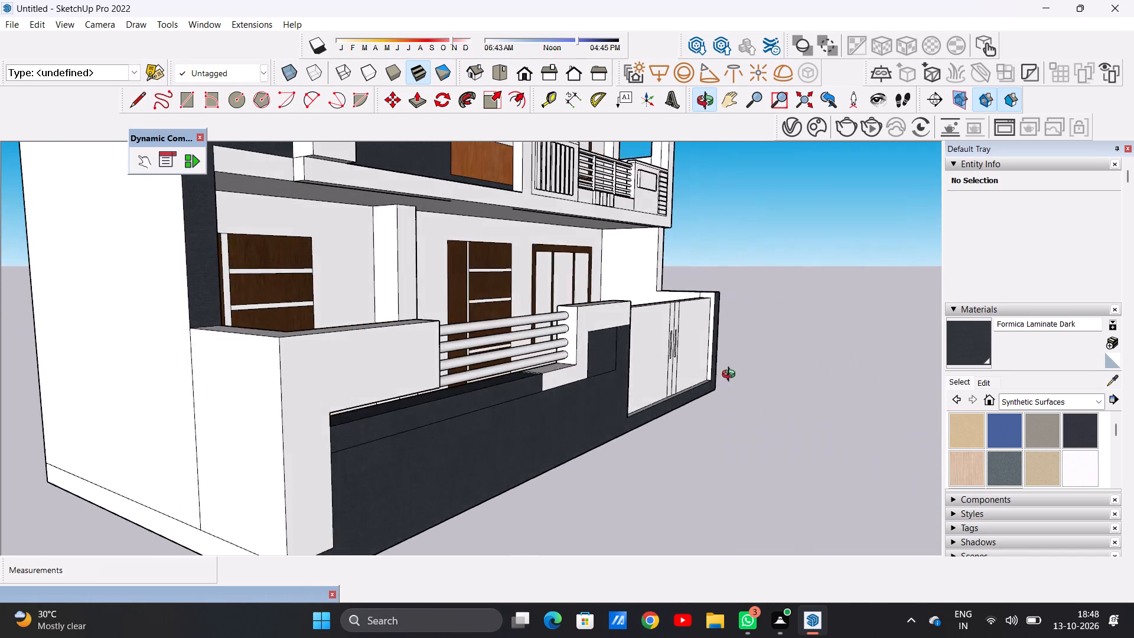
pyautogui.moveTo(731, 376); pyautogui.dragTo(444, 405, button='middle')
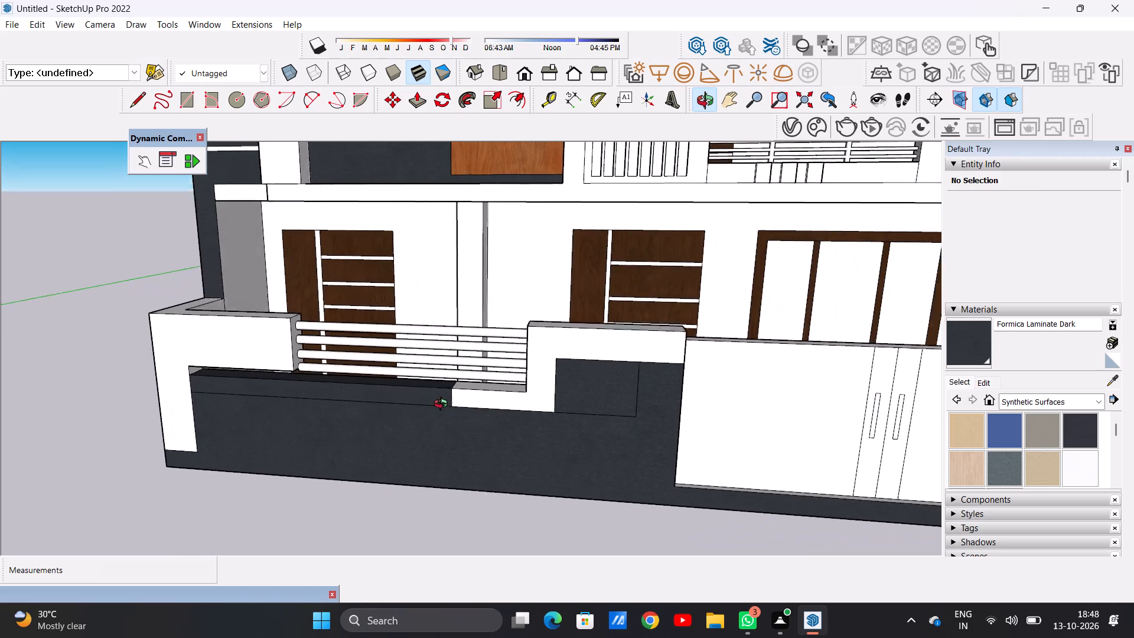
pyautogui.moveTo(444, 405); pyautogui.dragTo(490, 376, button='middle')
pyautogui.scroll(-6, 501, 431)
pyautogui.moveTo(498, 458); pyautogui.dragTo(487, 434, button='middle')
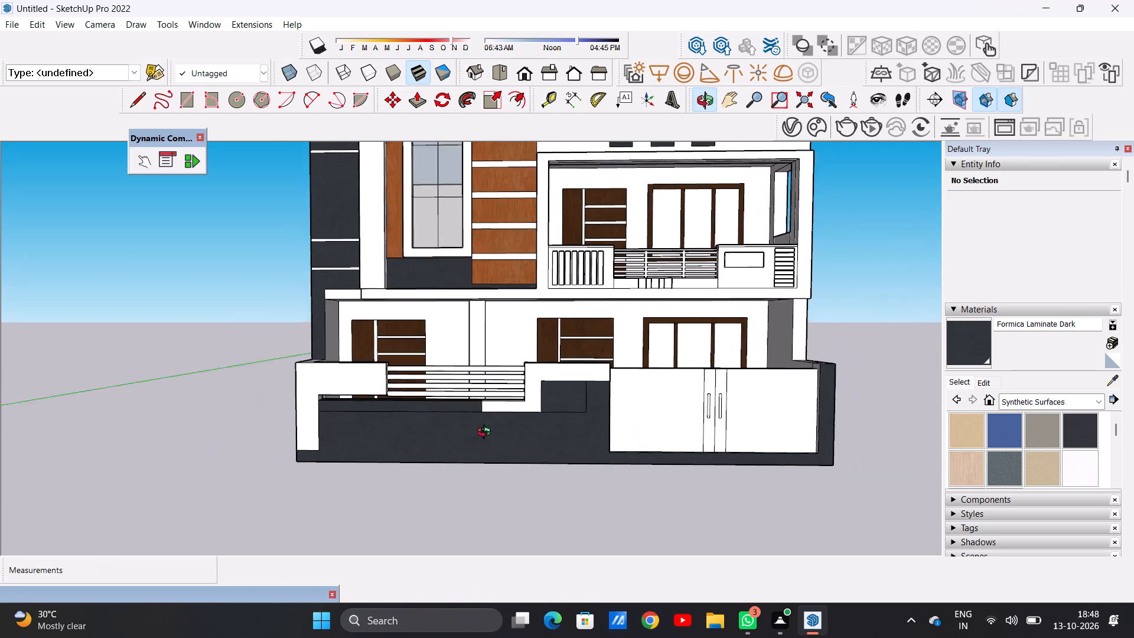
pyautogui.moveTo(487, 434); pyautogui.dragTo(487, 429, button='middle')
# Erase the two edges separating the rectangular panel from the dark boundary wall face.
pyautogui.scroll(8, 584, 427)
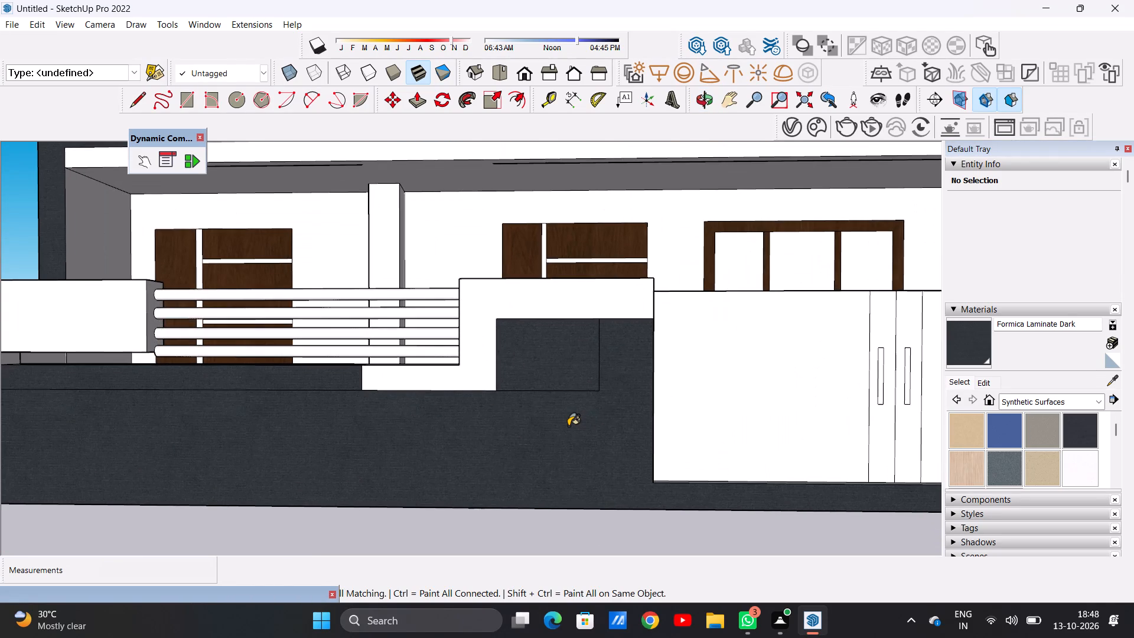
pyautogui.press('space')
pyautogui.write('e')
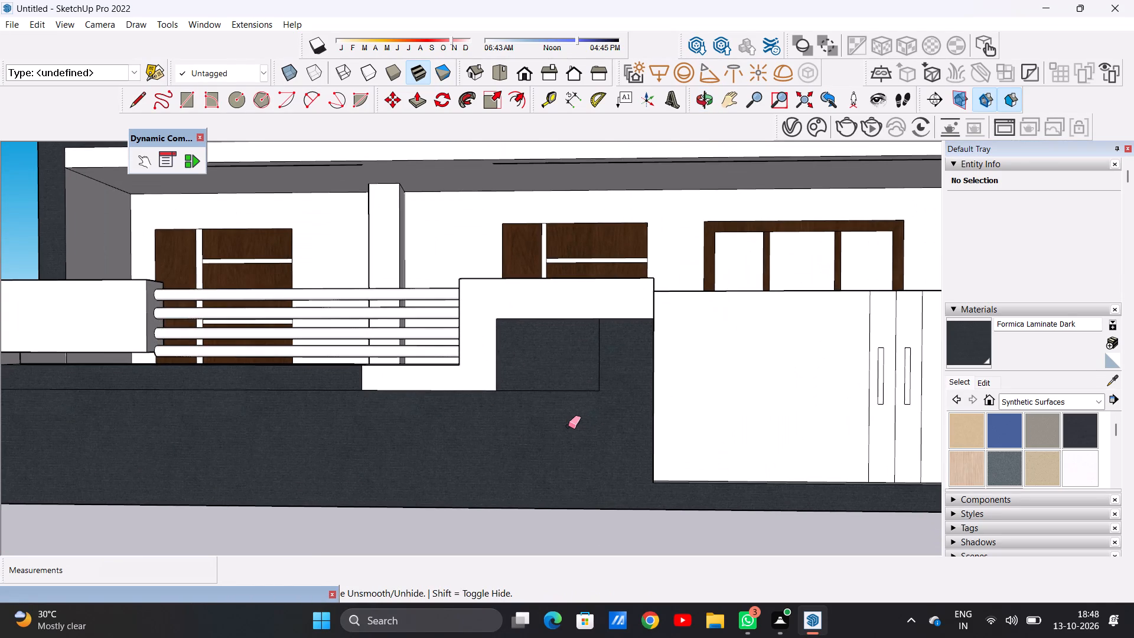
pyautogui.moveTo(582, 369); pyautogui.dragTo(609, 369)
pyautogui.moveTo(582, 373); pyautogui.dragTo(576, 405)
pyautogui.press('space')
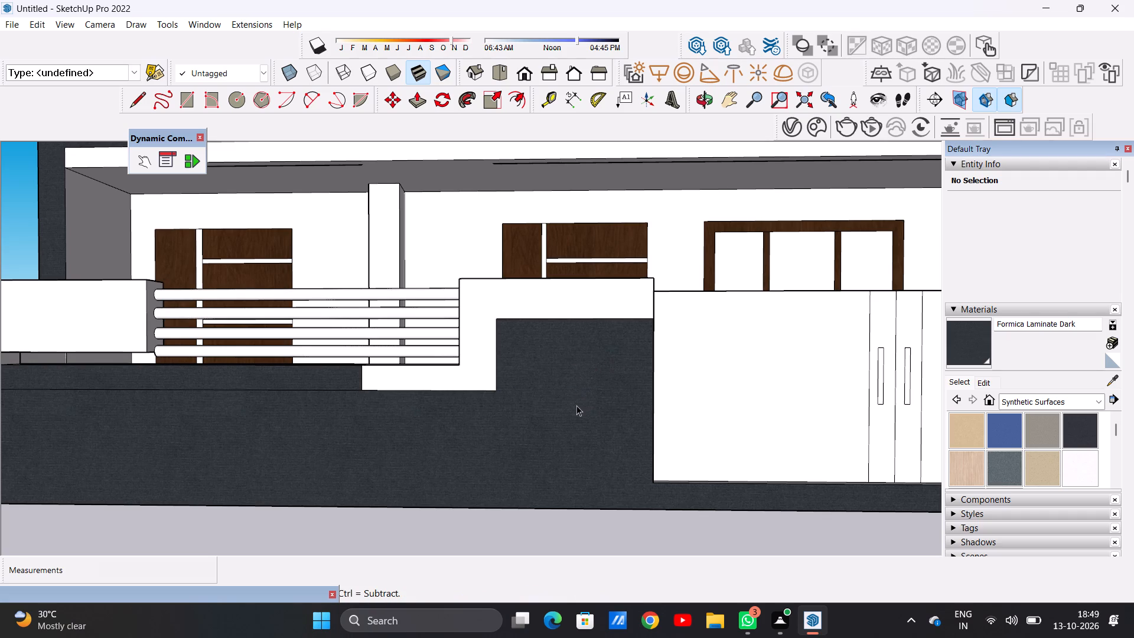
# Examine the boundary wall's dark and white areas around the railing from the front and above.
pyautogui.scroll(-12, 524, 370)
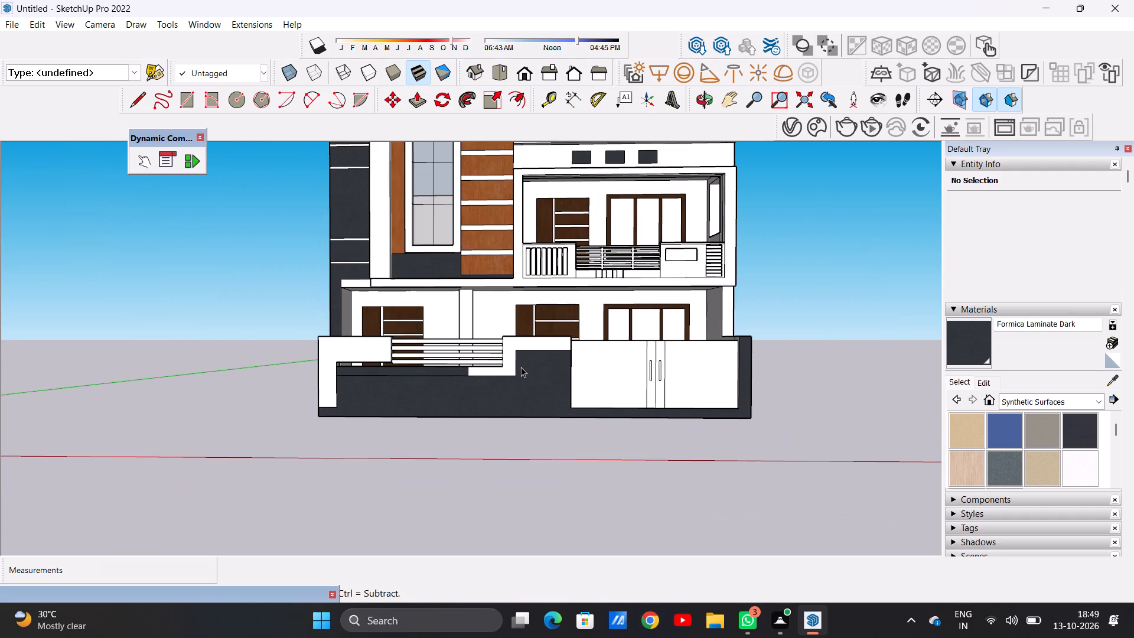
pyautogui.moveTo(514, 399); pyautogui.dragTo(508, 459, button='middle')
pyautogui.scroll(5, 404, 361)
pyautogui.moveTo(404, 361); pyautogui.dragTo(474, 382, button='middle')
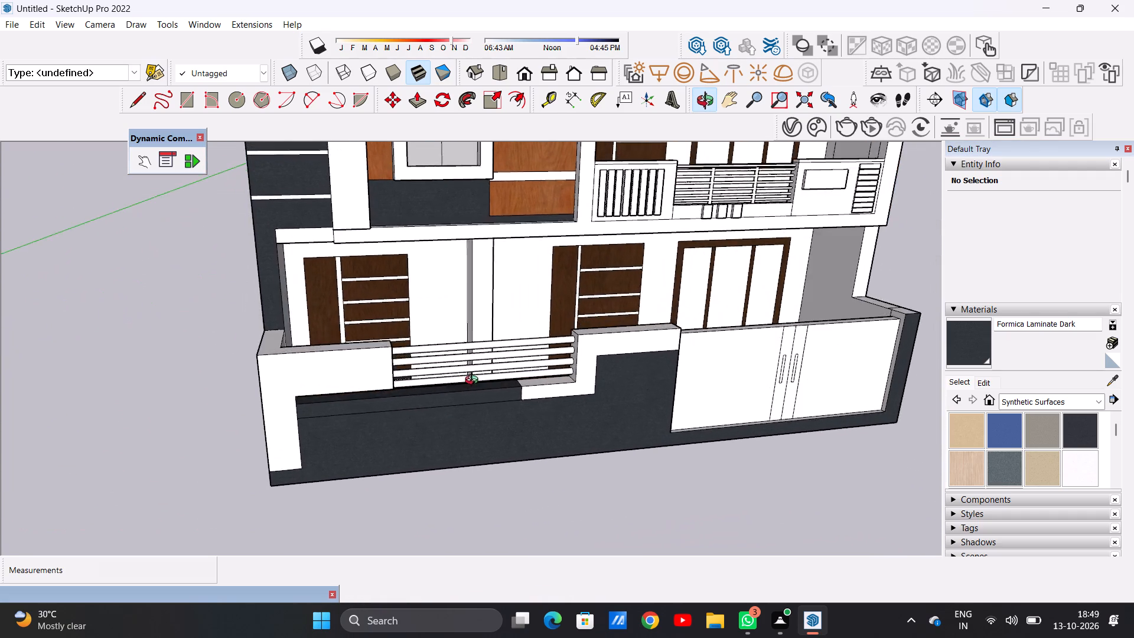
pyautogui.moveTo(474, 382); pyautogui.dragTo(429, 438, button='middle')
pyautogui.scroll(3, 498, 401)
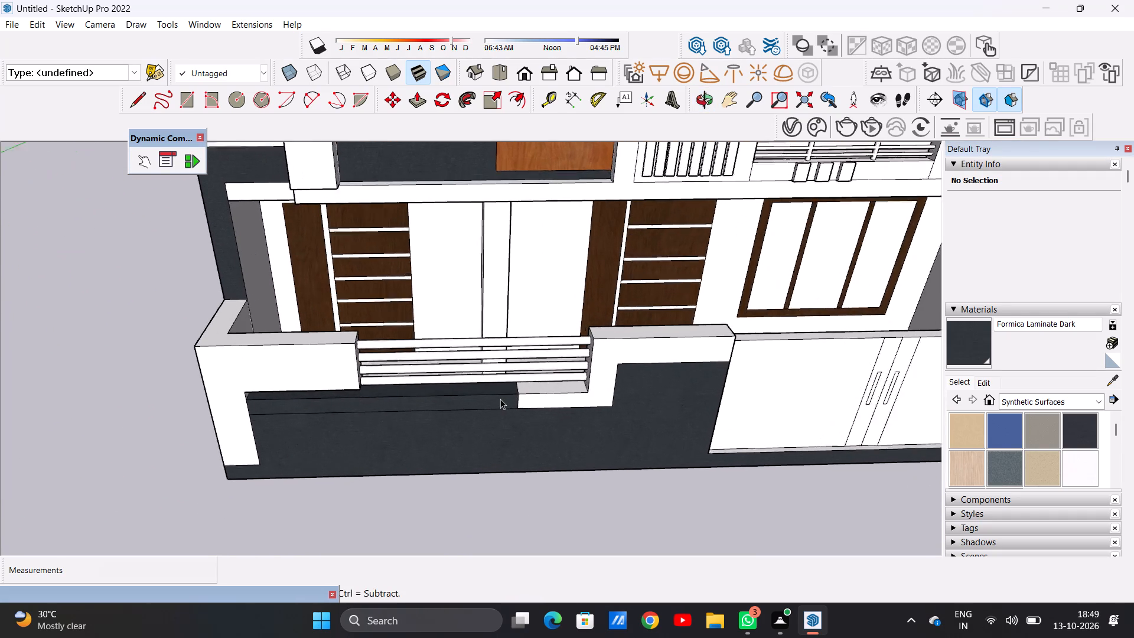
pyautogui.scroll(1, 500, 399)
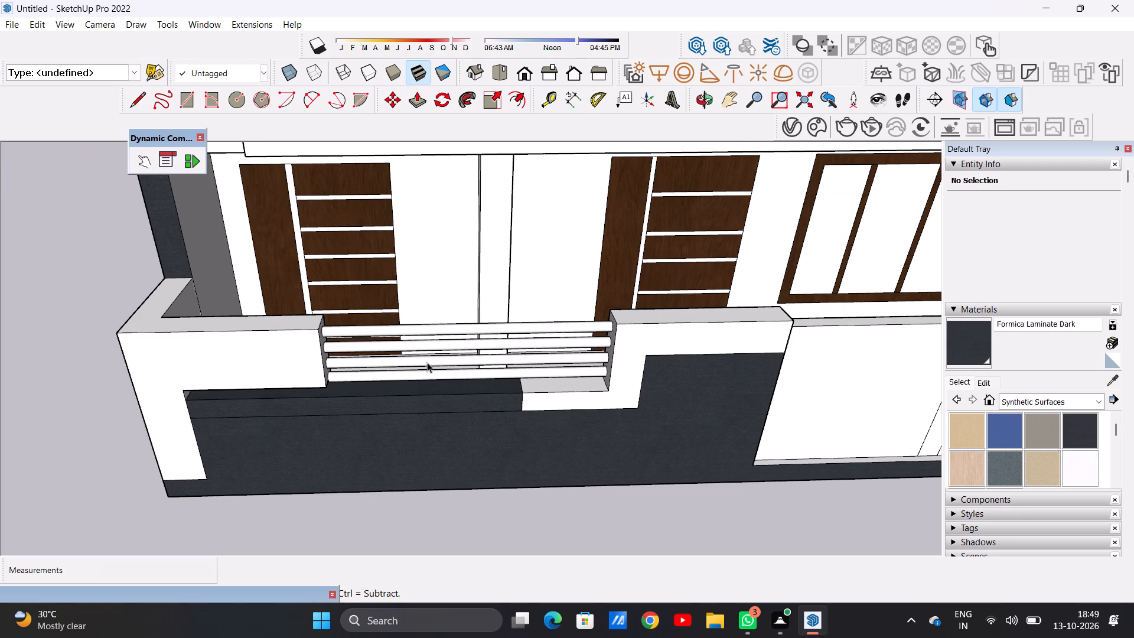
pyautogui.scroll(-2, 427, 362)
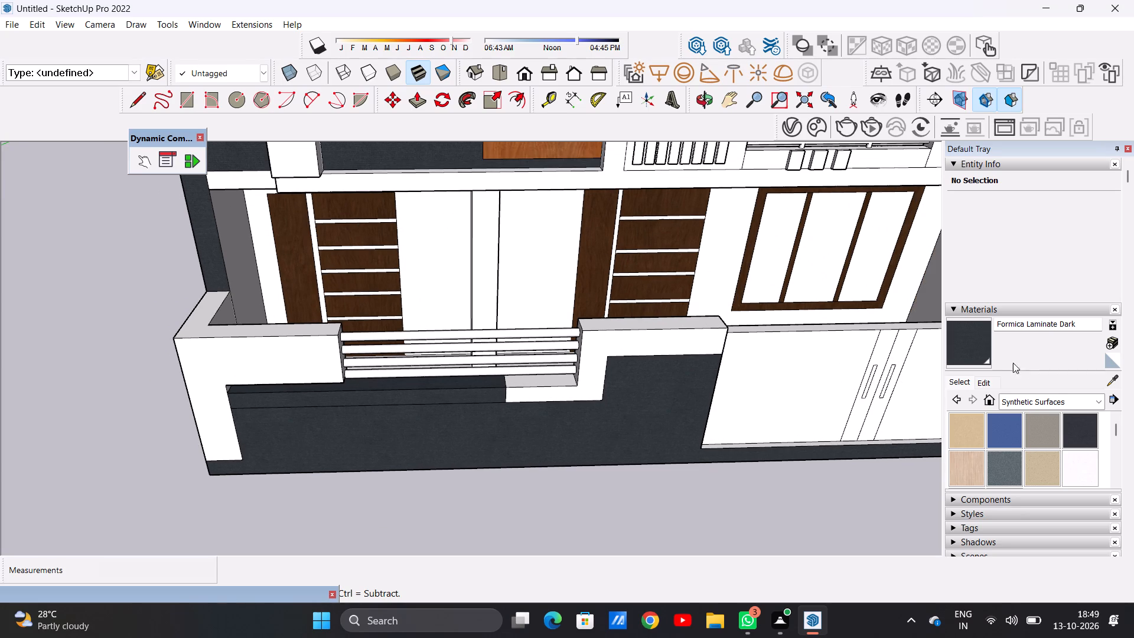
# Paint the four horizontal bars of the boundary wall railing with Color M08 from the Colors collection.
pyautogui.click(1103, 399)
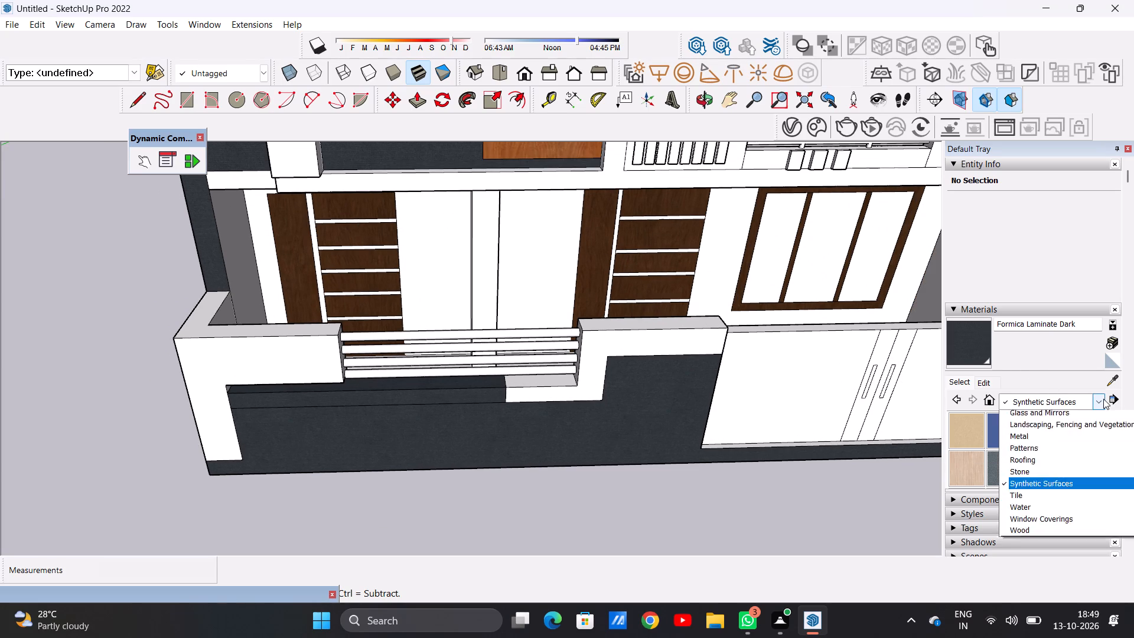
pyautogui.click(1074, 453)
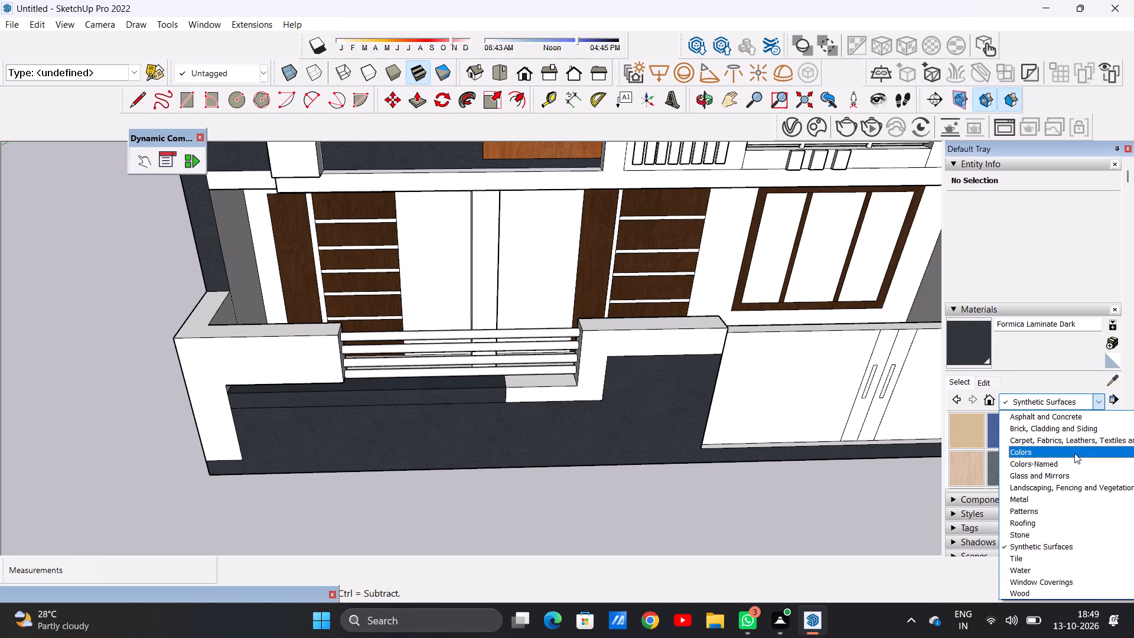
pyautogui.scroll(-5, 1043, 453)
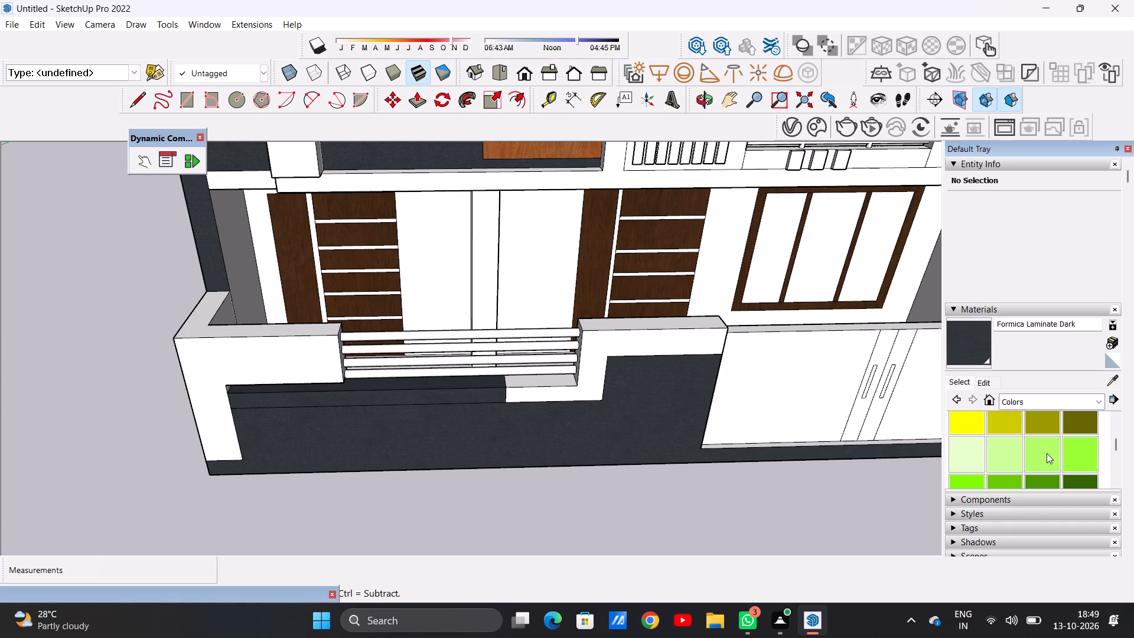
pyautogui.scroll(-9, 1047, 453)
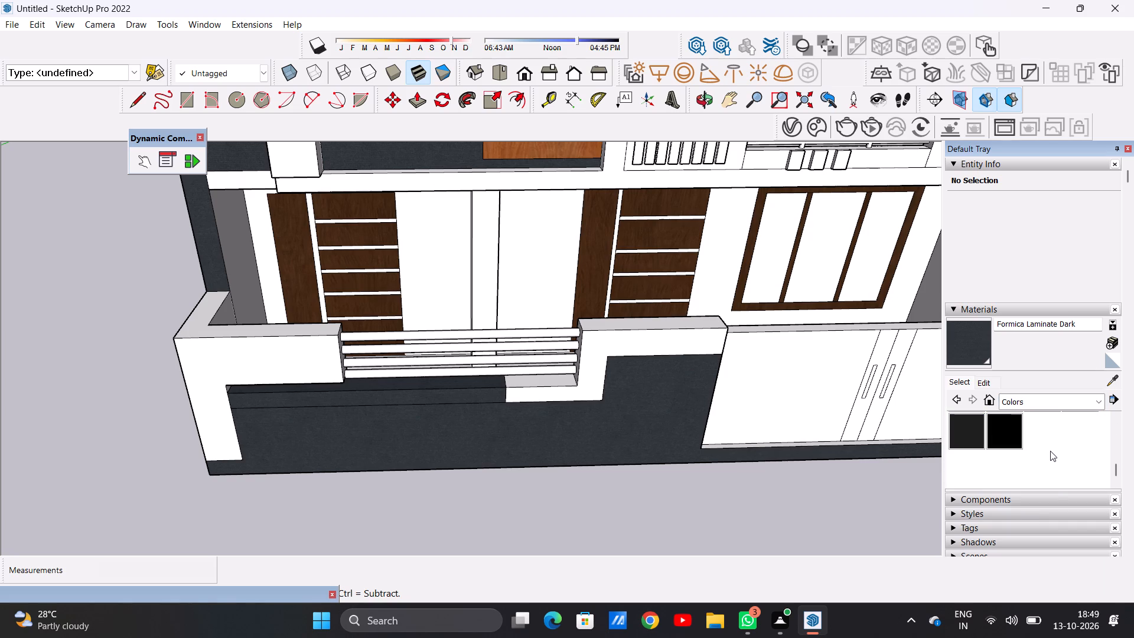
pyautogui.scroll(1, 1050, 449)
pyautogui.scroll(-1, 1050, 449)
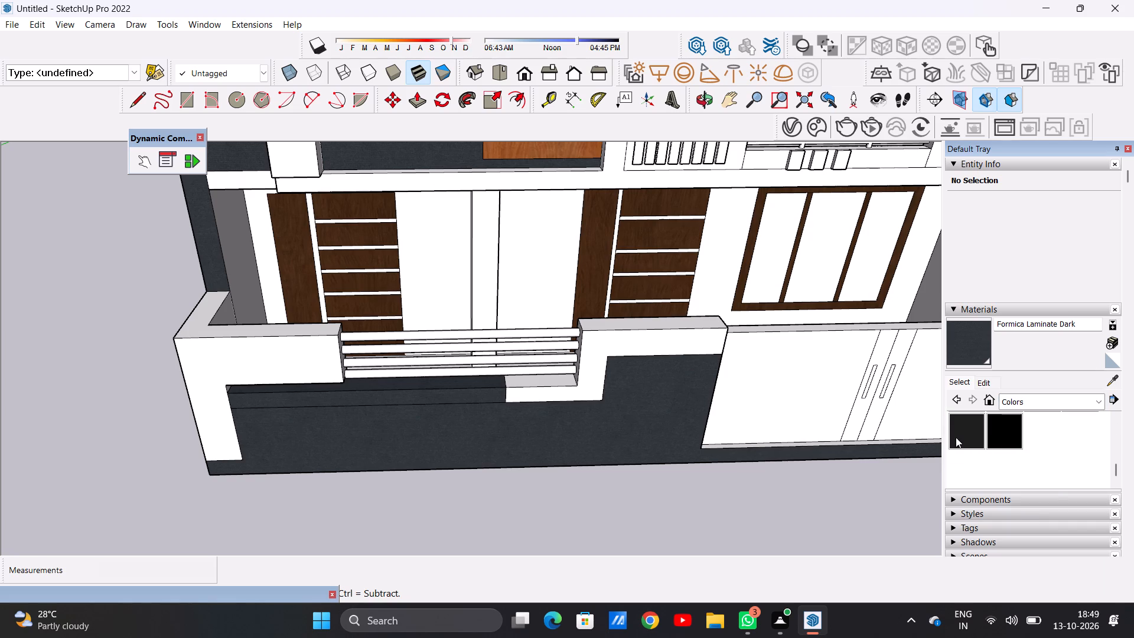
pyautogui.click(956, 437)
pyautogui.scroll(2, 494, 338)
pyautogui.scroll(-1, 494, 338)
pyautogui.scroll(8, 494, 338)
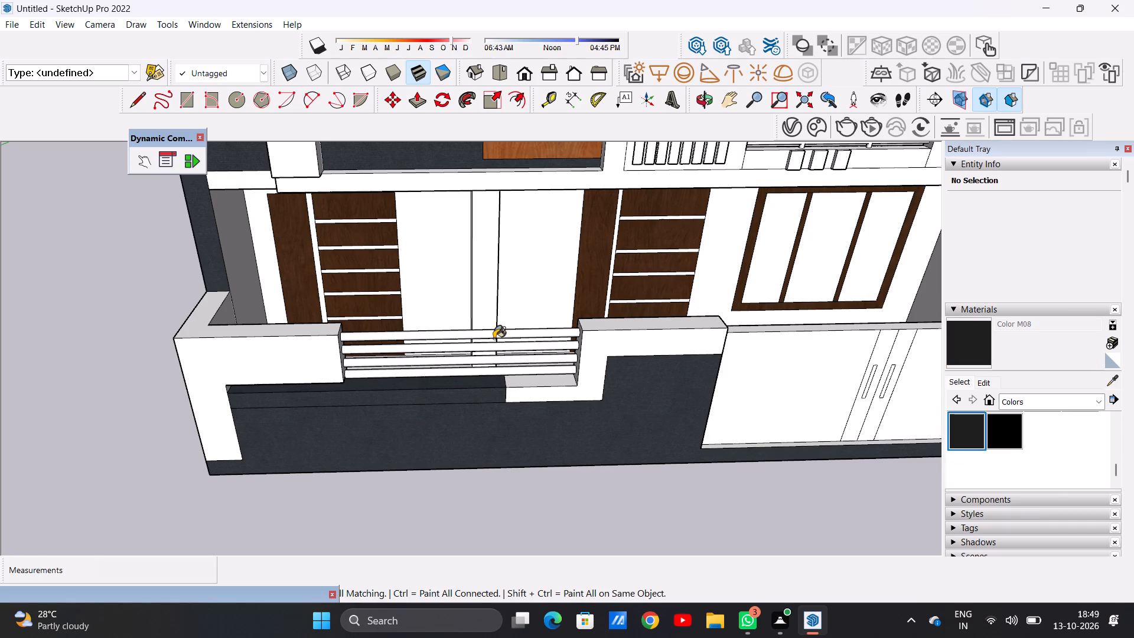
pyautogui.scroll(16, 494, 338)
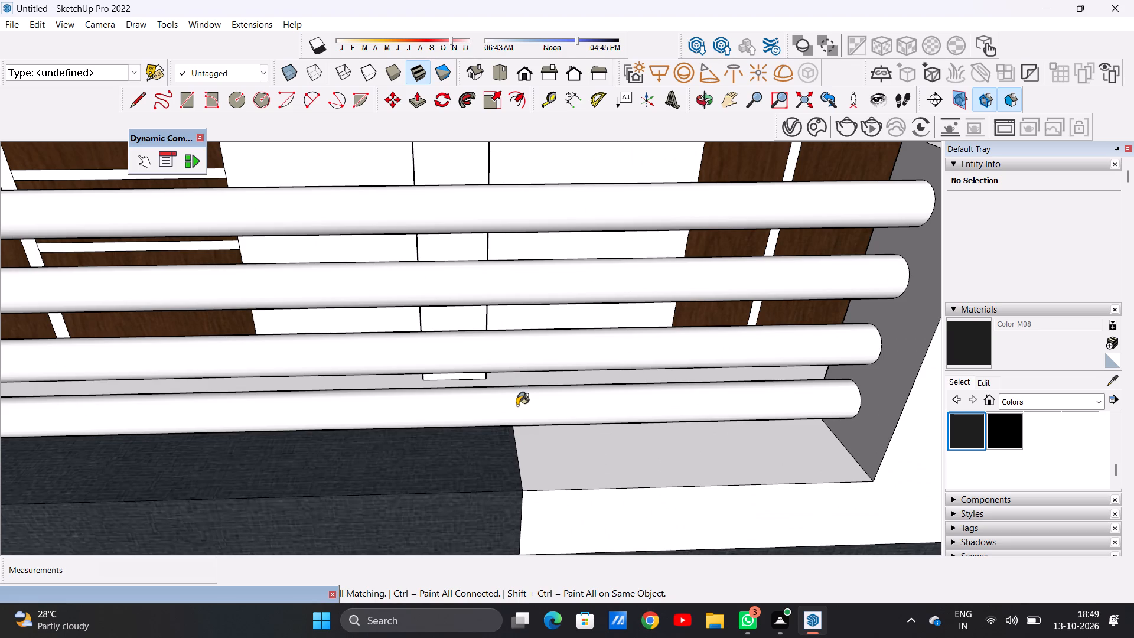
pyautogui.click(517, 405)
pyautogui.click(519, 353)
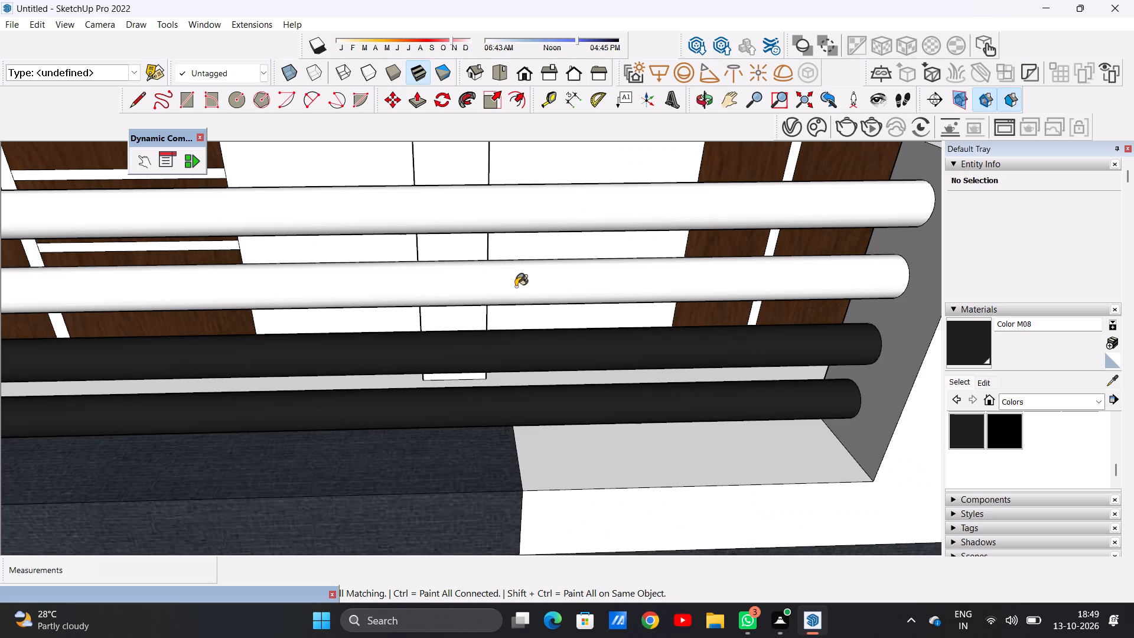
pyautogui.click(516, 286)
pyautogui.click(527, 214)
pyautogui.scroll(-5, 558, 320)
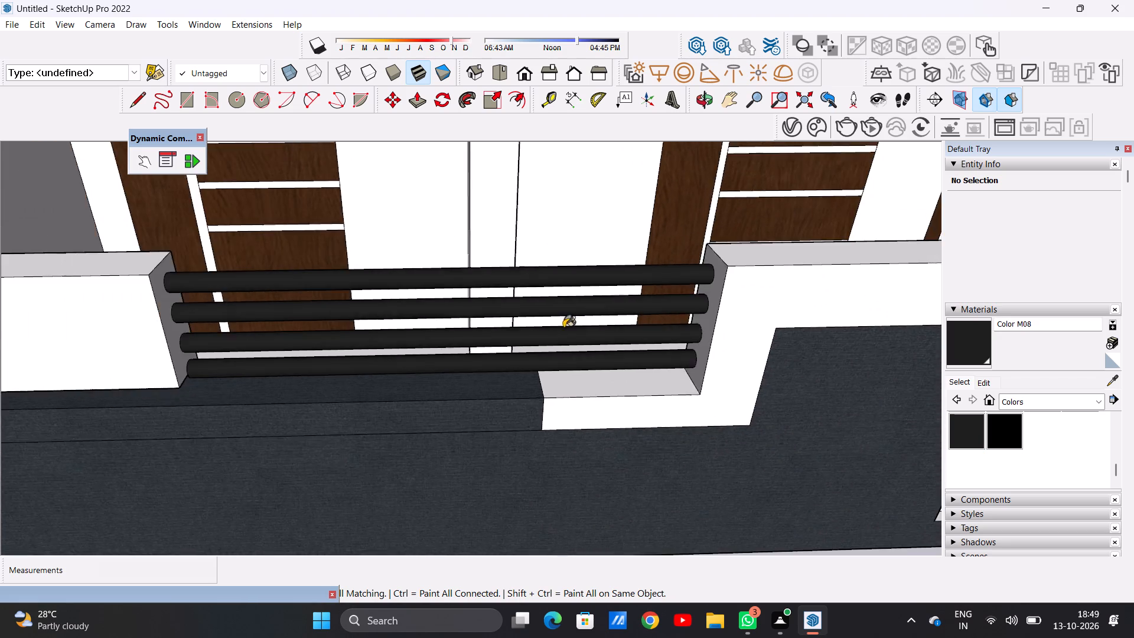
pyautogui.scroll(-5, 563, 328)
# Examine the painted railing, the boundary wall and the gate from the side, above and the front.
pyautogui.moveTo(531, 412); pyautogui.dragTo(268, 324, button='middle')
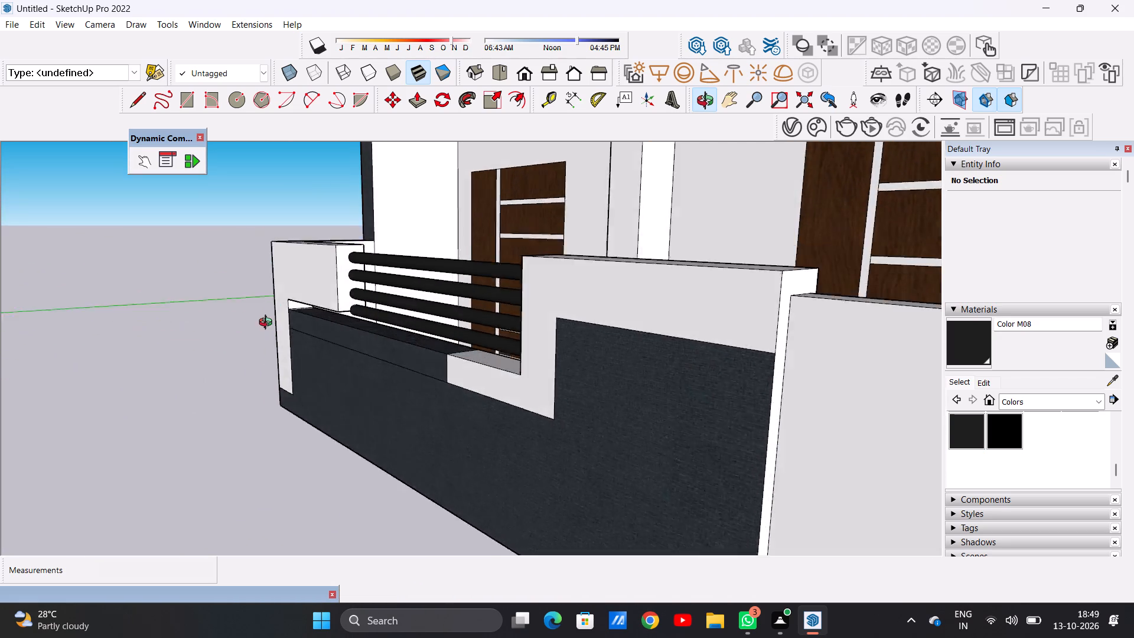
pyautogui.moveTo(268, 324); pyautogui.dragTo(635, 440, button='middle')
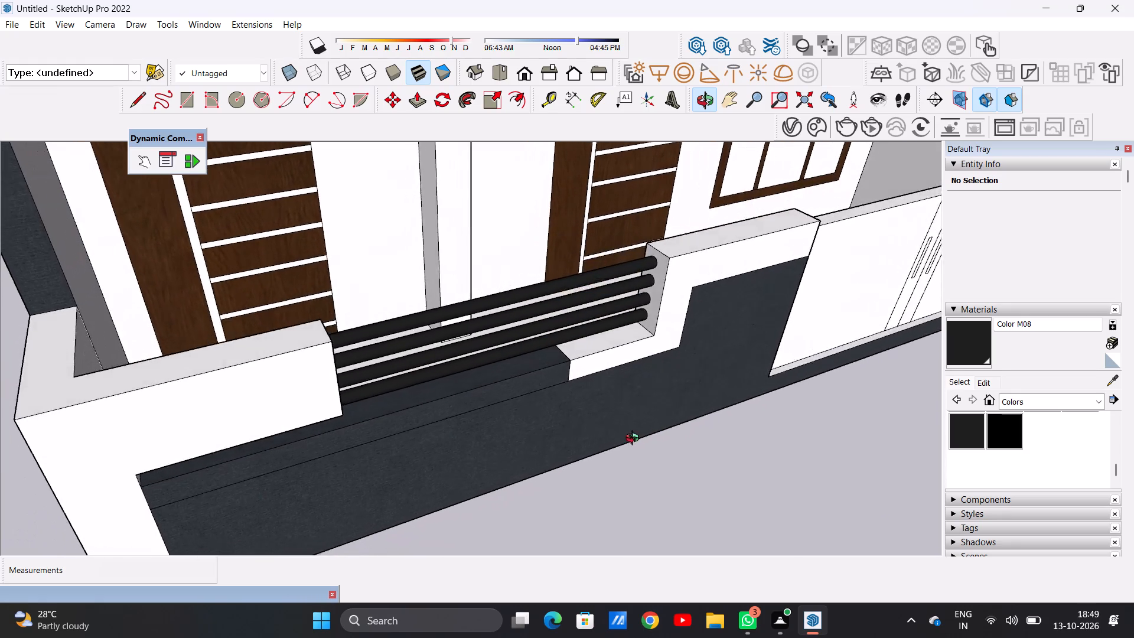
pyautogui.moveTo(635, 440); pyautogui.dragTo(604, 437, button='middle')
pyautogui.press('space')
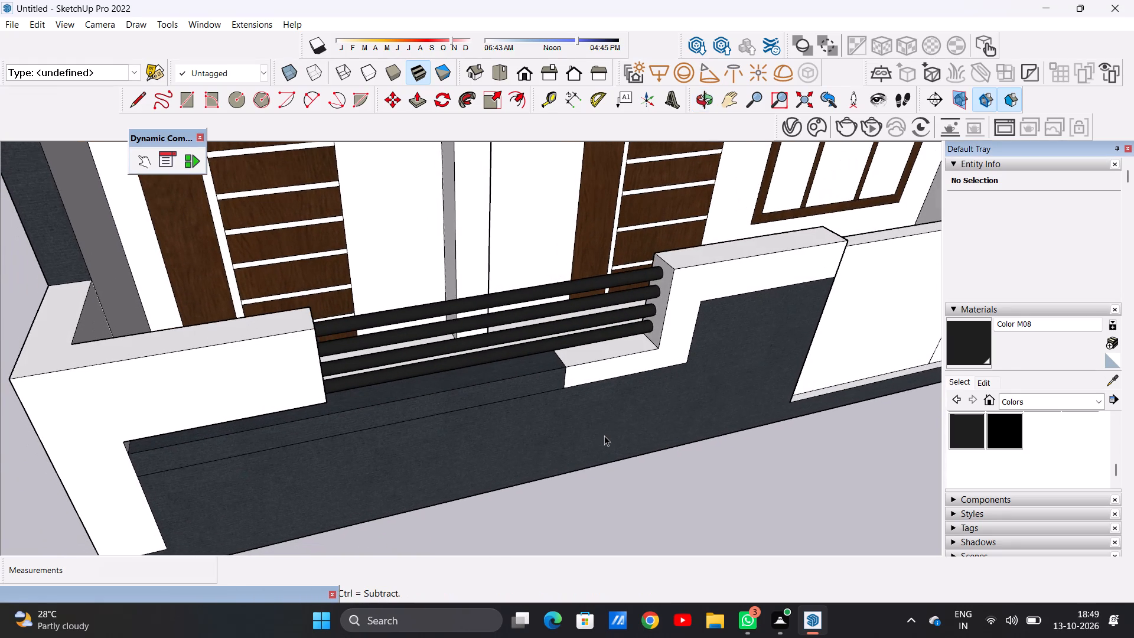
pyautogui.scroll(-9, 538, 386)
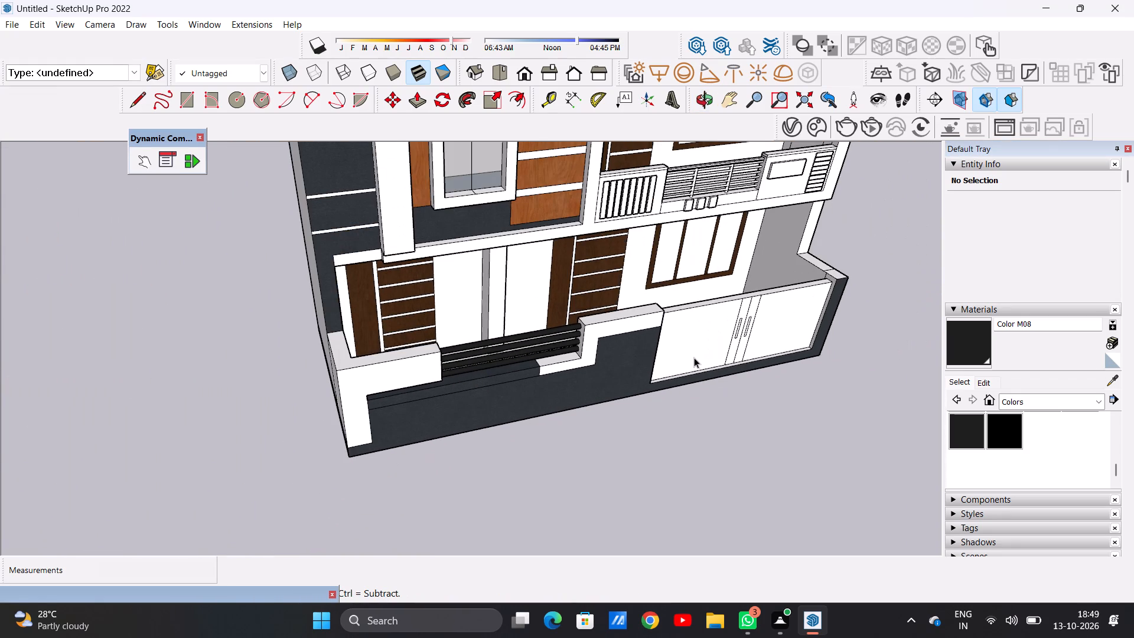
pyautogui.moveTo(696, 357); pyautogui.dragTo(602, 288, button='middle')
pyautogui.scroll(-3, 601, 288)
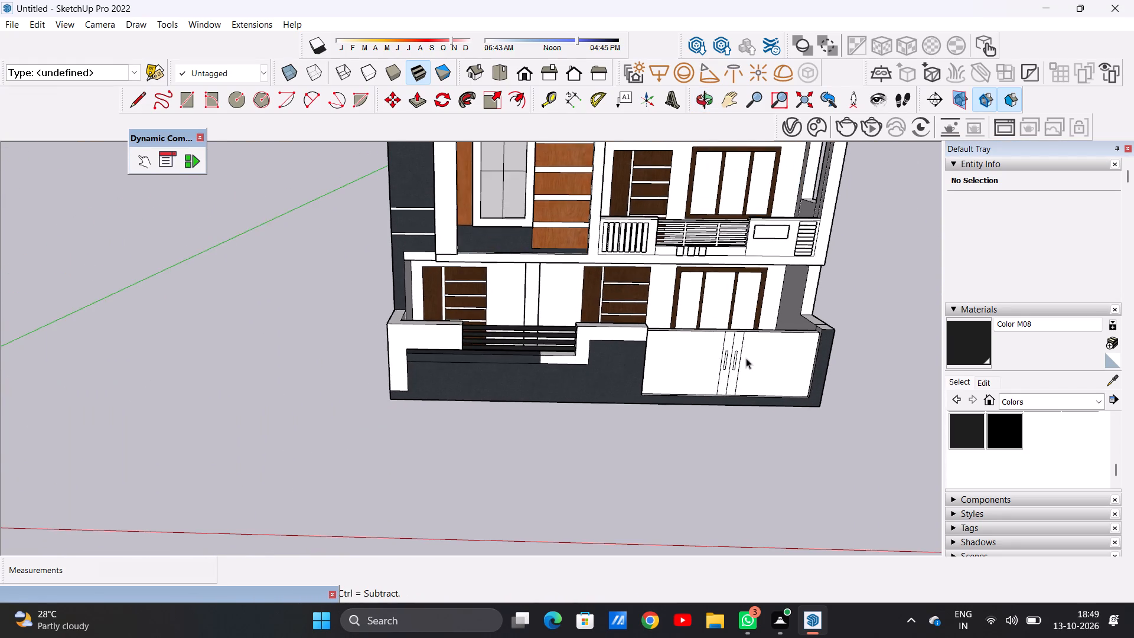
pyautogui.scroll(3, 774, 359)
pyautogui.moveTo(759, 386); pyautogui.dragTo(759, 346, button='middle')
pyautogui.scroll(1, 759, 346)
pyautogui.scroll(5, 833, 365)
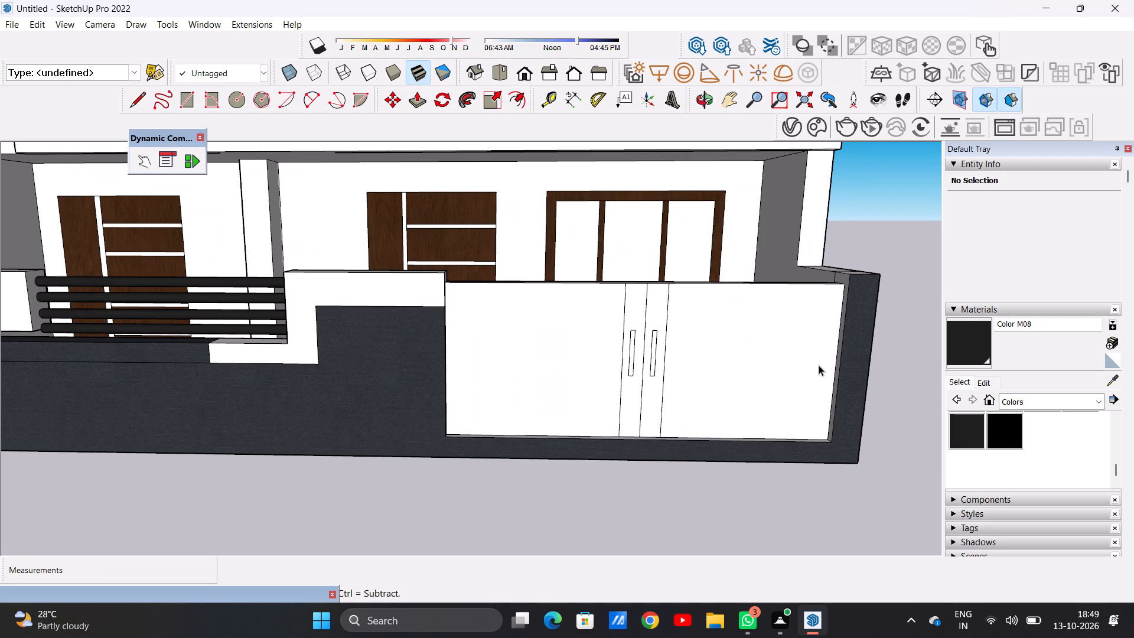
pyautogui.scroll(1, 817, 364)
pyautogui.scroll(-3, 807, 362)
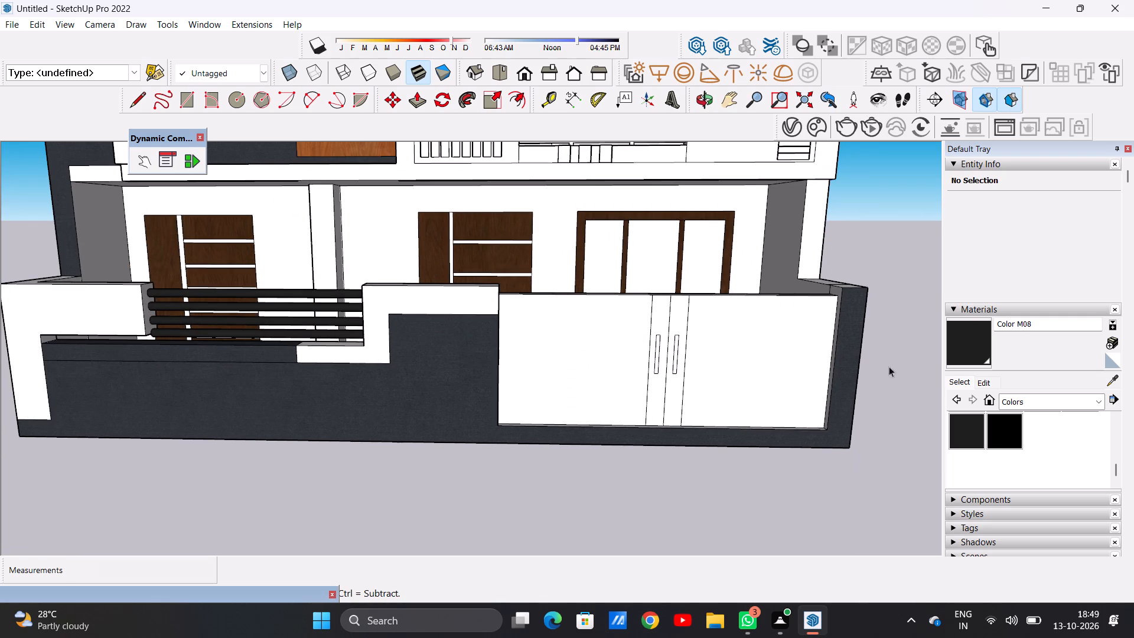
# Paint the two wide front panels of the gate with Wood Veneer 01 from the Wood collection.
pyautogui.click(1097, 404)
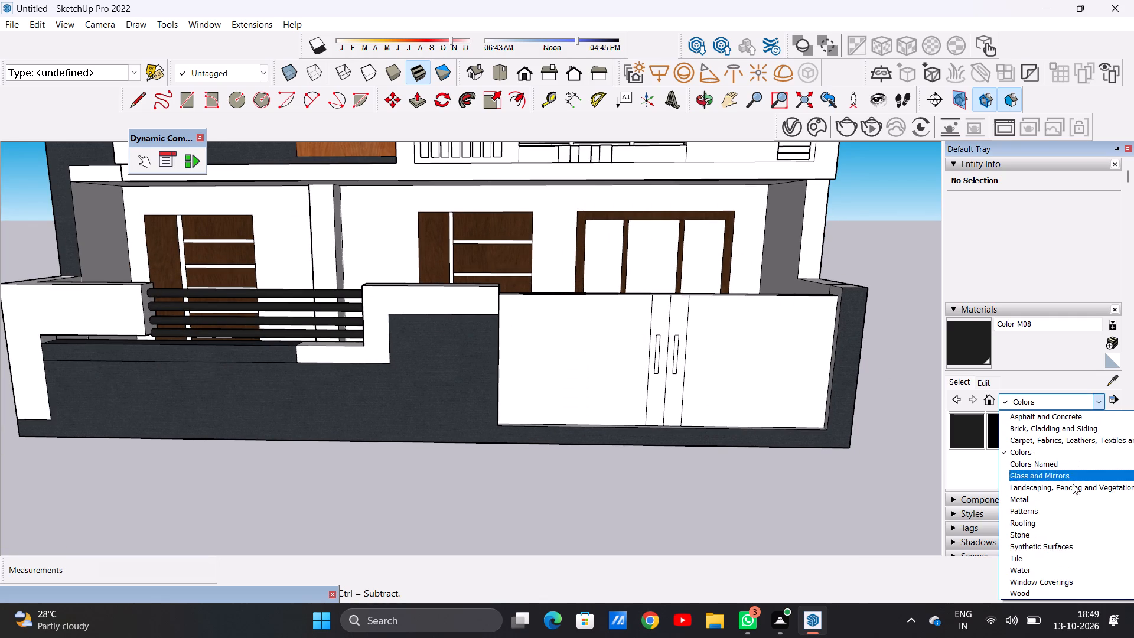
pyautogui.click(1032, 591)
pyautogui.scroll(-4, 677, 499)
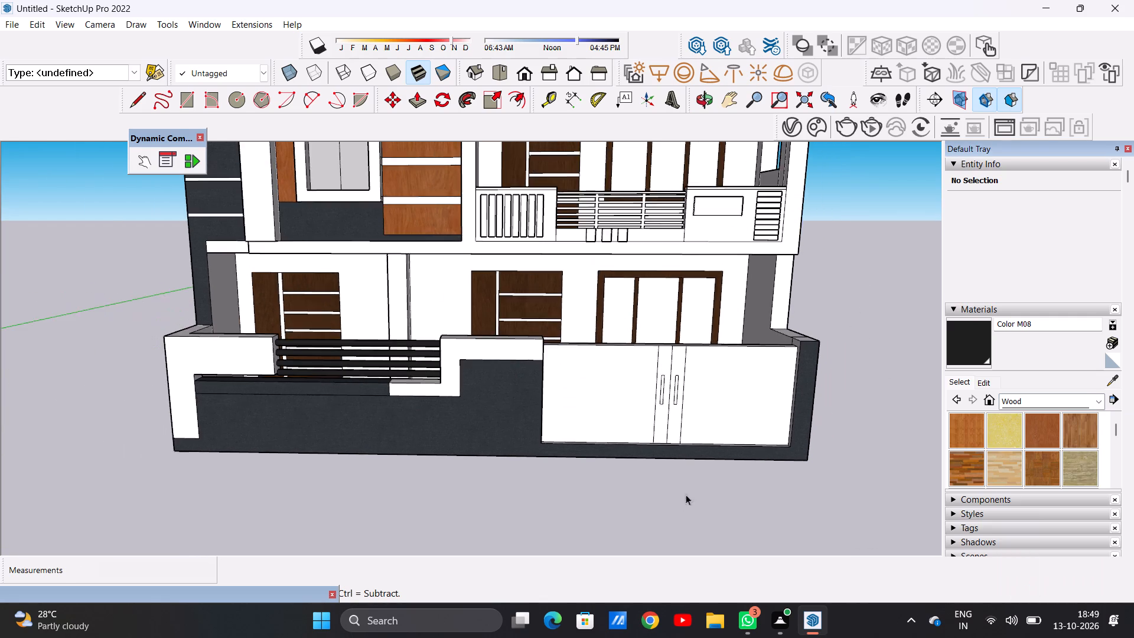
pyautogui.scroll(3, 704, 468)
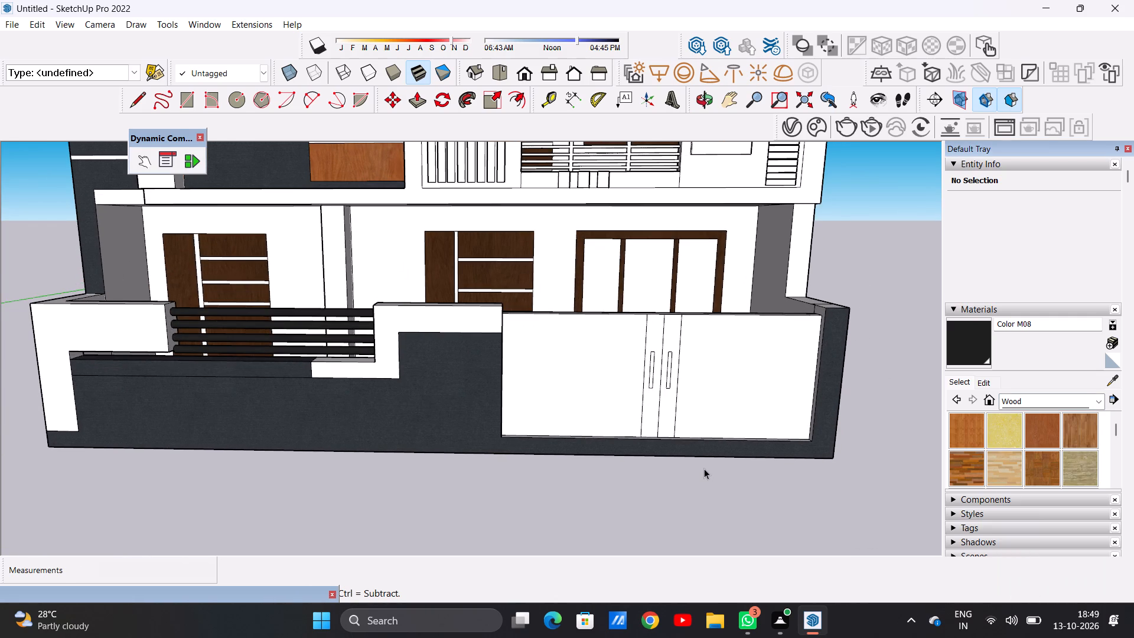
pyautogui.scroll(-1, 985, 453)
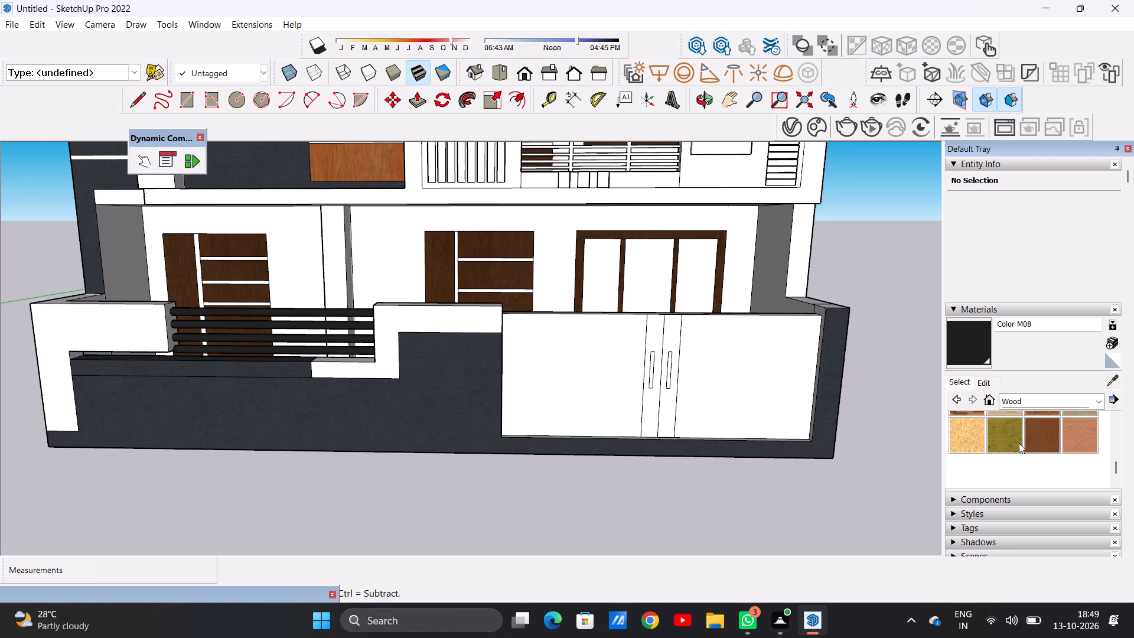
pyautogui.click(1045, 435)
pyautogui.click(569, 400)
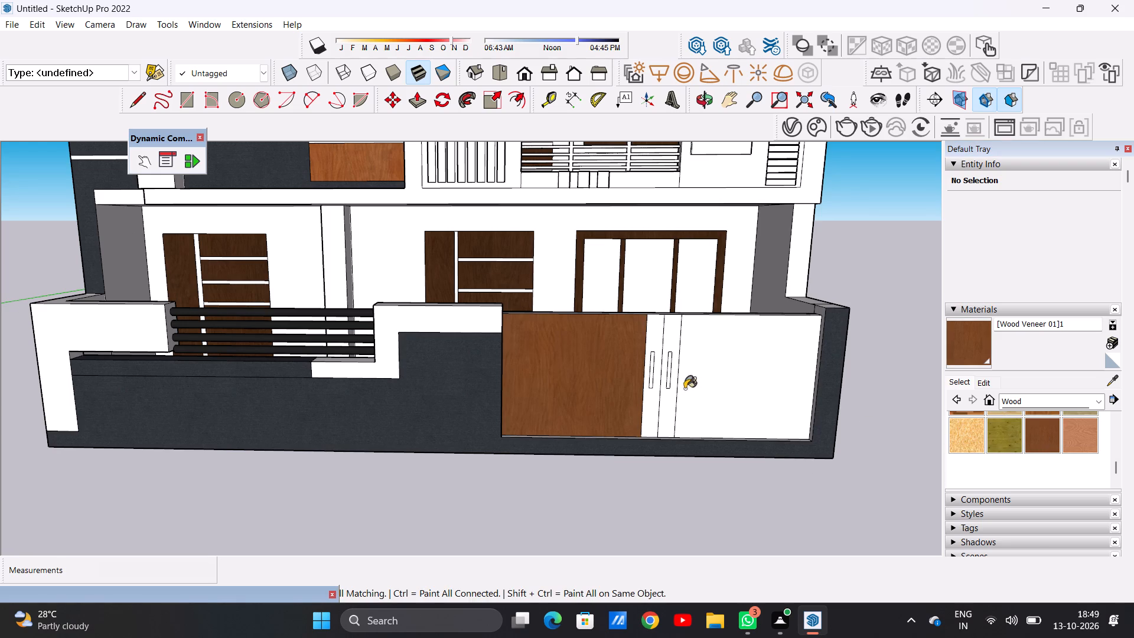
pyautogui.click(737, 389)
# Paint the gate's top face and its inner back face with the same Wood Veneer 01.
pyautogui.scroll(6, 720, 379)
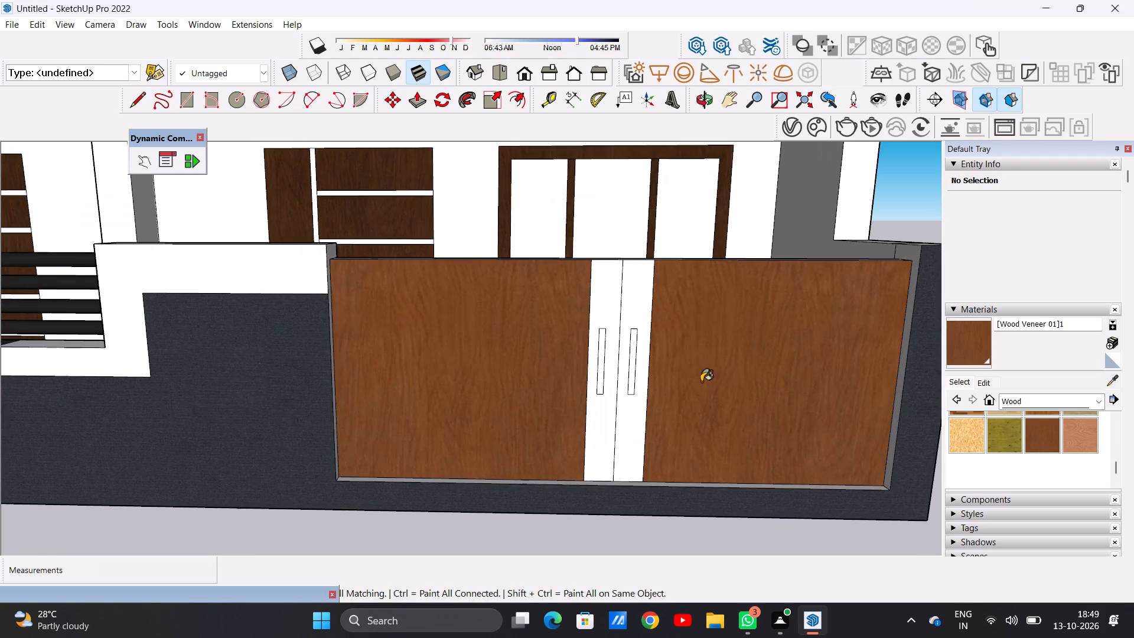
pyautogui.scroll(1, 598, 391)
pyautogui.scroll(-6, 595, 392)
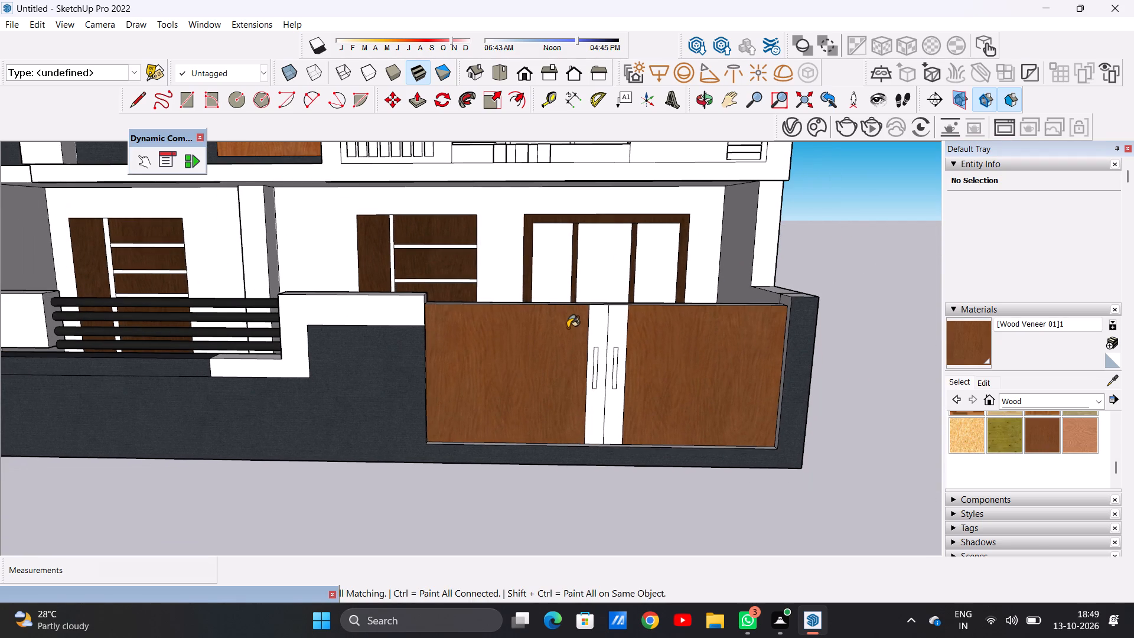
pyautogui.moveTo(563, 346); pyautogui.dragTo(568, 518, button='middle')
pyautogui.scroll(8, 586, 389)
pyautogui.scroll(-1, 573, 378)
pyautogui.scroll(1, 573, 378)
pyautogui.scroll(-1, 573, 378)
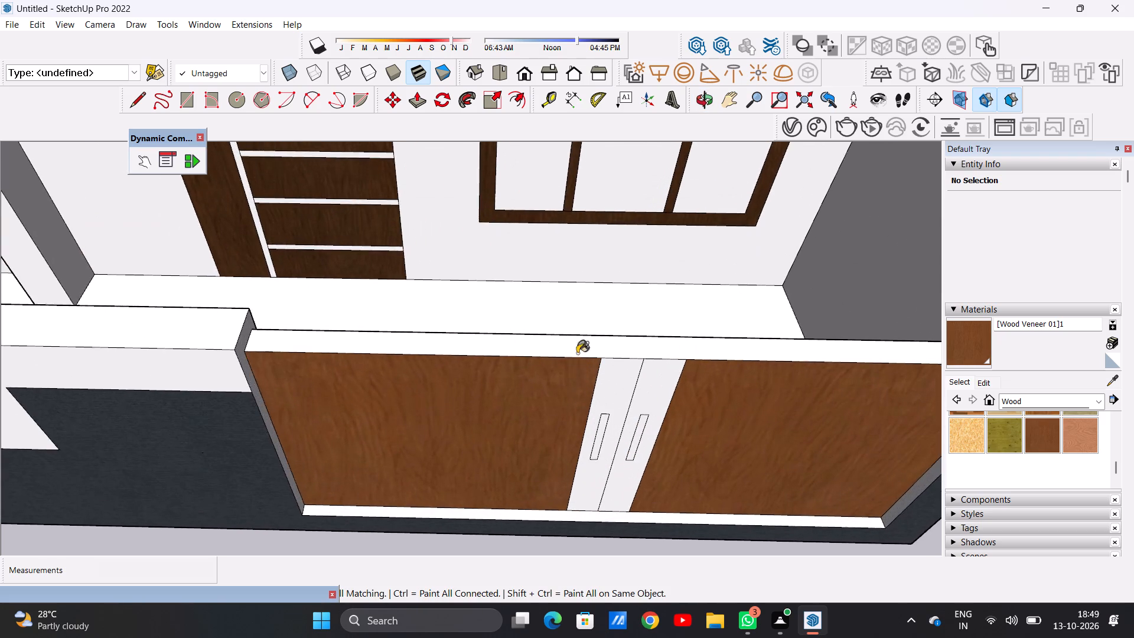
pyautogui.scroll(3, 581, 349)
pyautogui.click(574, 346)
pyautogui.scroll(-11, 535, 387)
pyautogui.moveTo(738, 387); pyautogui.dragTo(695, 395, button='middle')
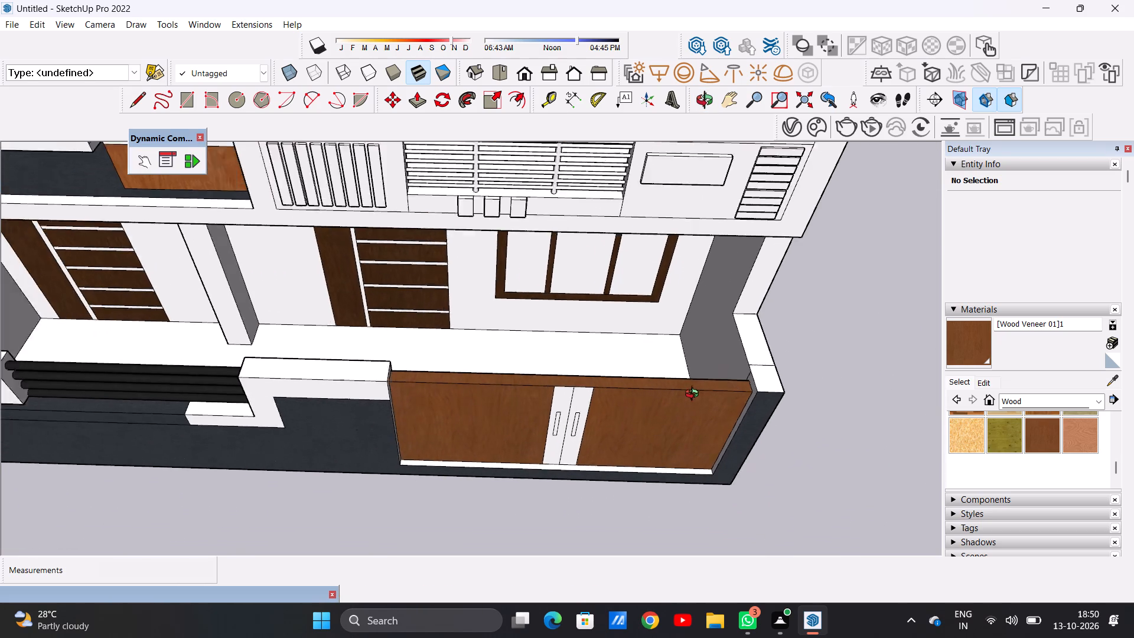
pyautogui.moveTo(695, 395); pyautogui.dragTo(296, 324, button='middle')
pyautogui.scroll(1, 409, 481)
pyautogui.scroll(-1, 410, 482)
pyautogui.scroll(4, 410, 482)
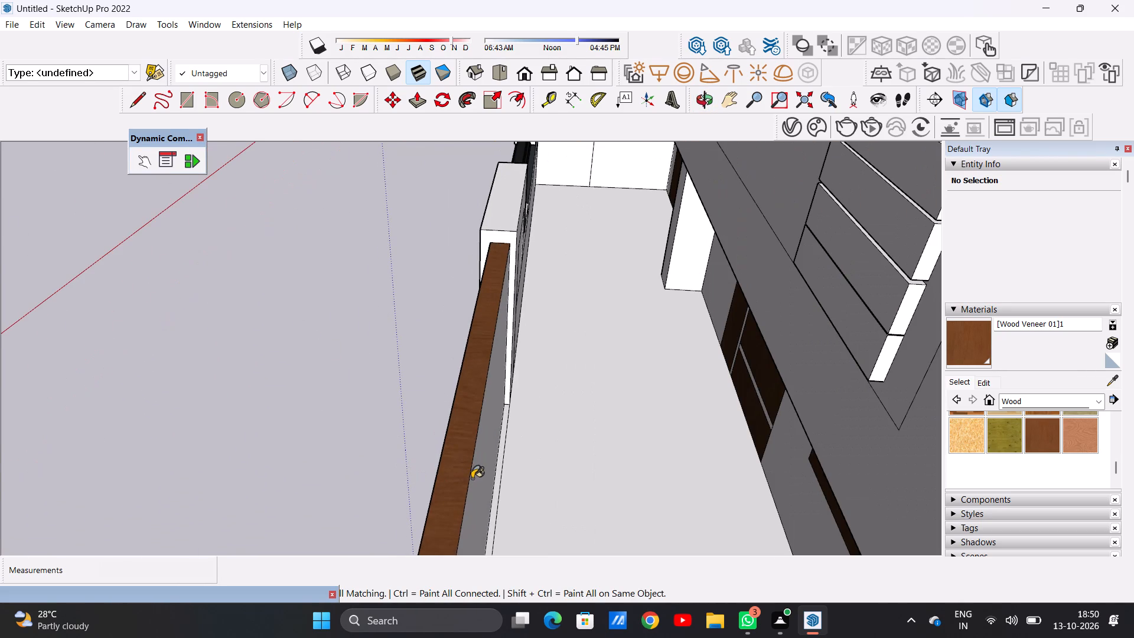
pyautogui.click(471, 479)
# Paint the two narrow vertical strips in the middle of the gate with Formica Speckled Grey from Synthetic Surfaces.
pyautogui.scroll(-5, 453, 430)
pyautogui.moveTo(309, 451); pyautogui.dragTo(761, 369, button='middle')
pyautogui.moveTo(751, 397); pyautogui.dragTo(764, 360, button='middle')
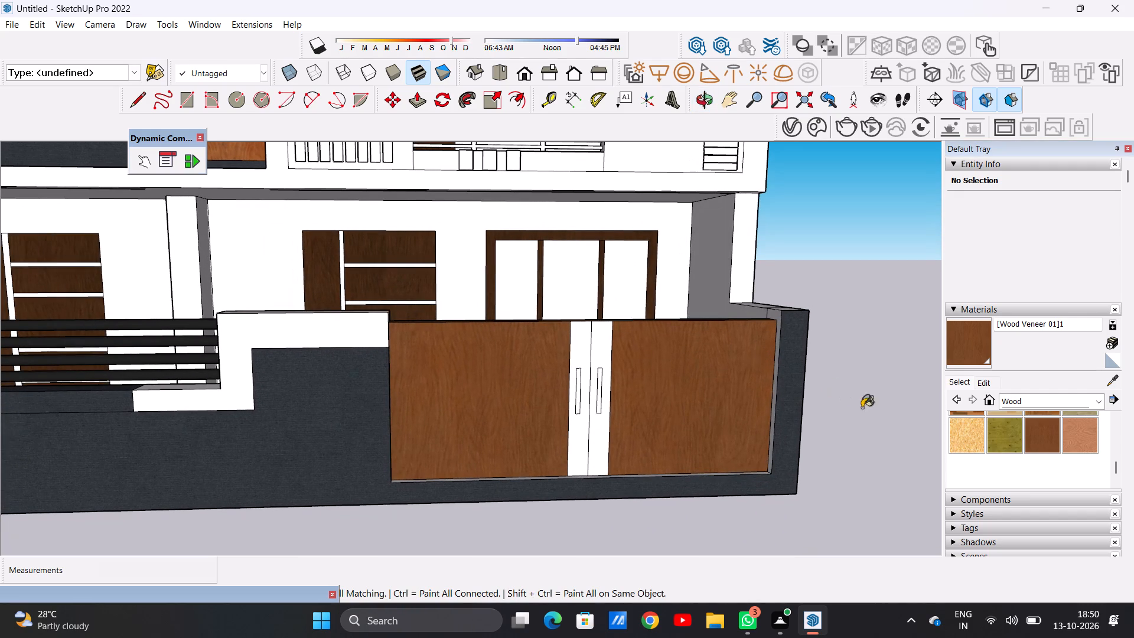
pyautogui.scroll(3, 995, 464)
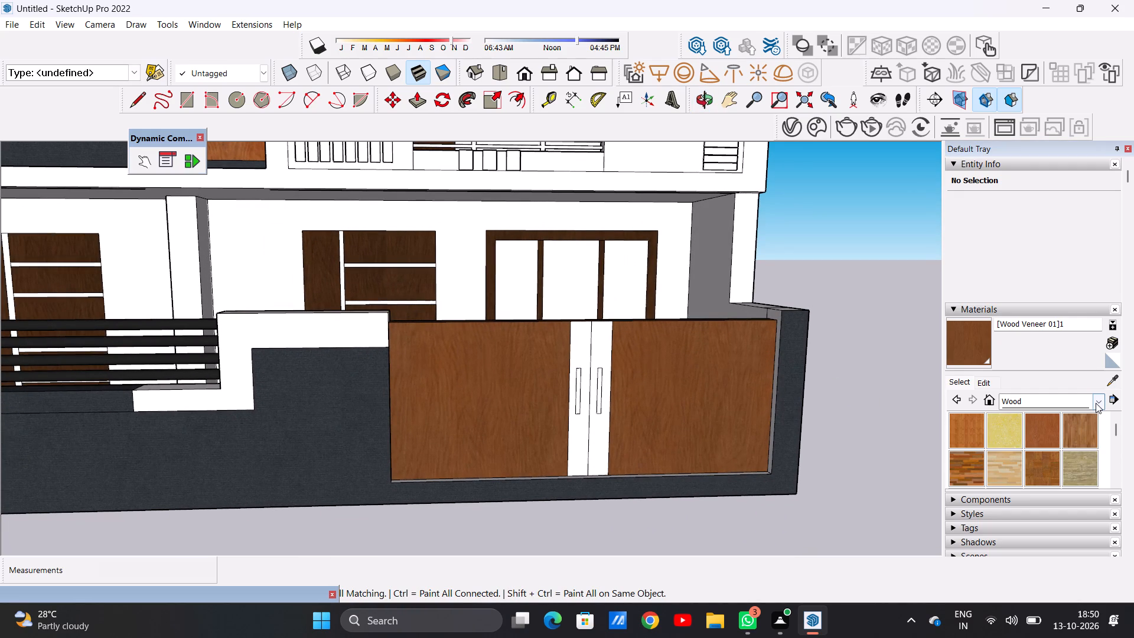
pyautogui.click(1096, 403)
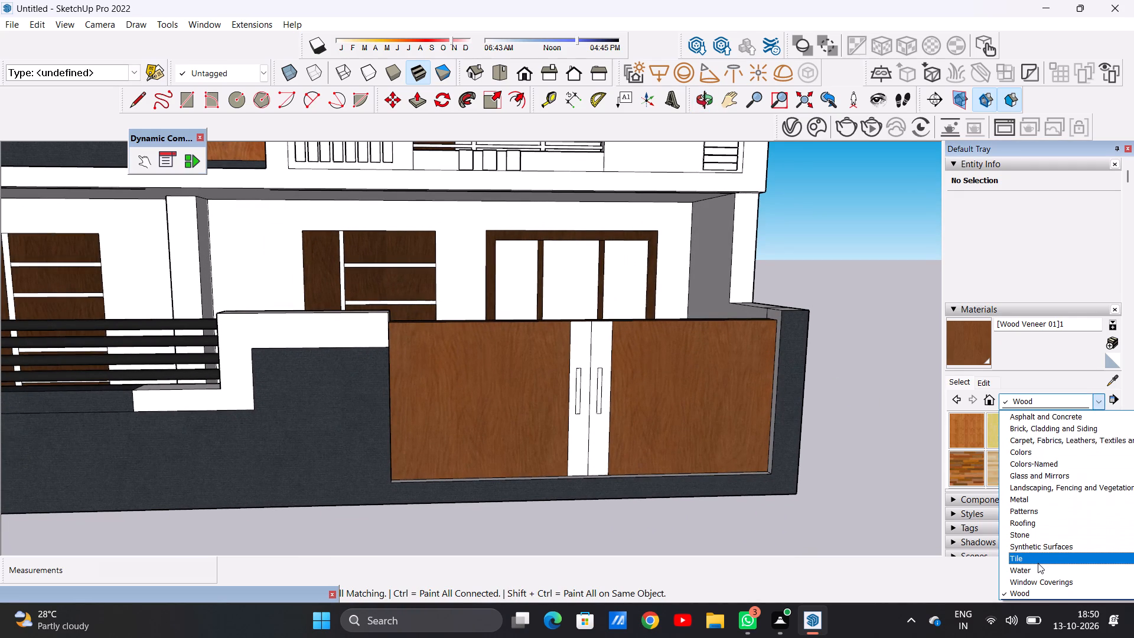
pyautogui.click(1055, 547)
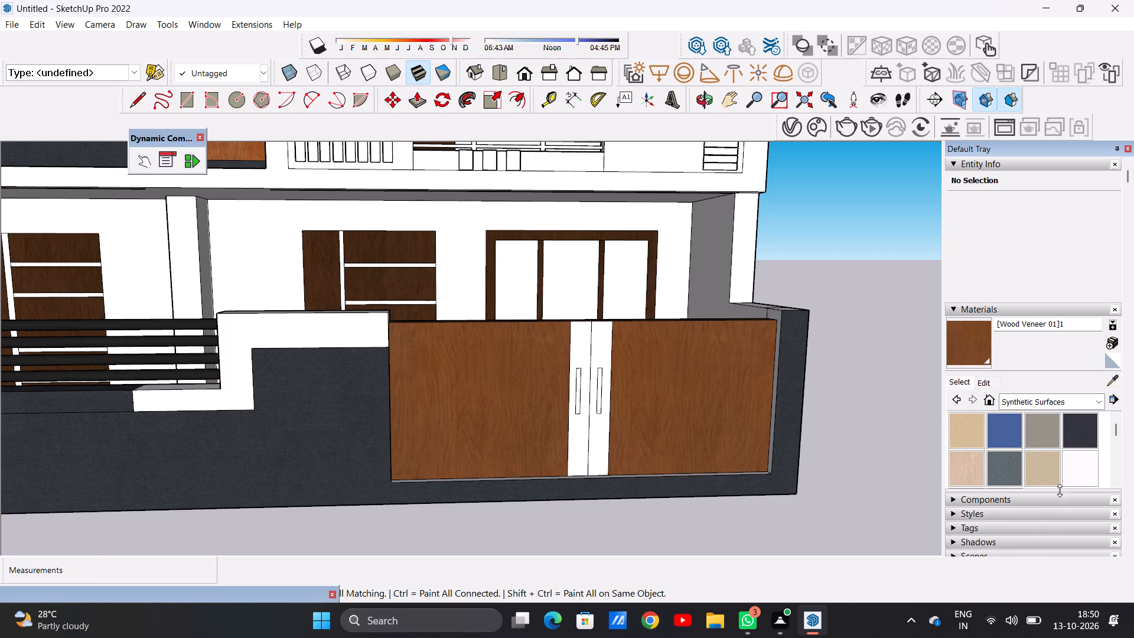
pyautogui.click(995, 470)
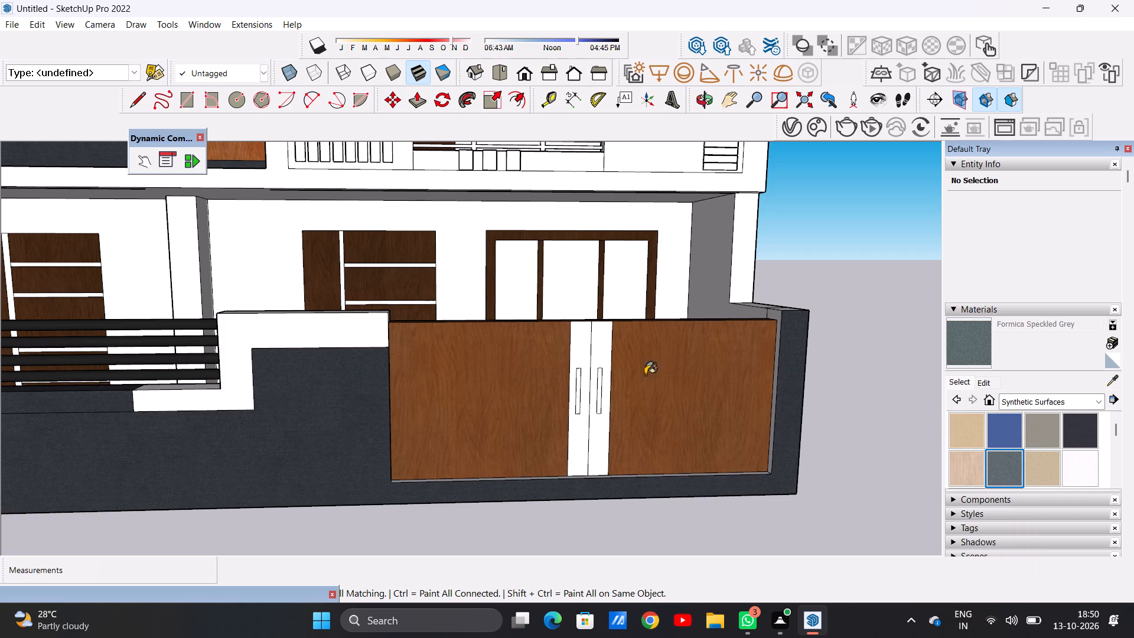
pyautogui.scroll(3, 607, 375)
pyautogui.scroll(-1, 605, 375)
pyautogui.scroll(13, 595, 373)
pyautogui.click(579, 354)
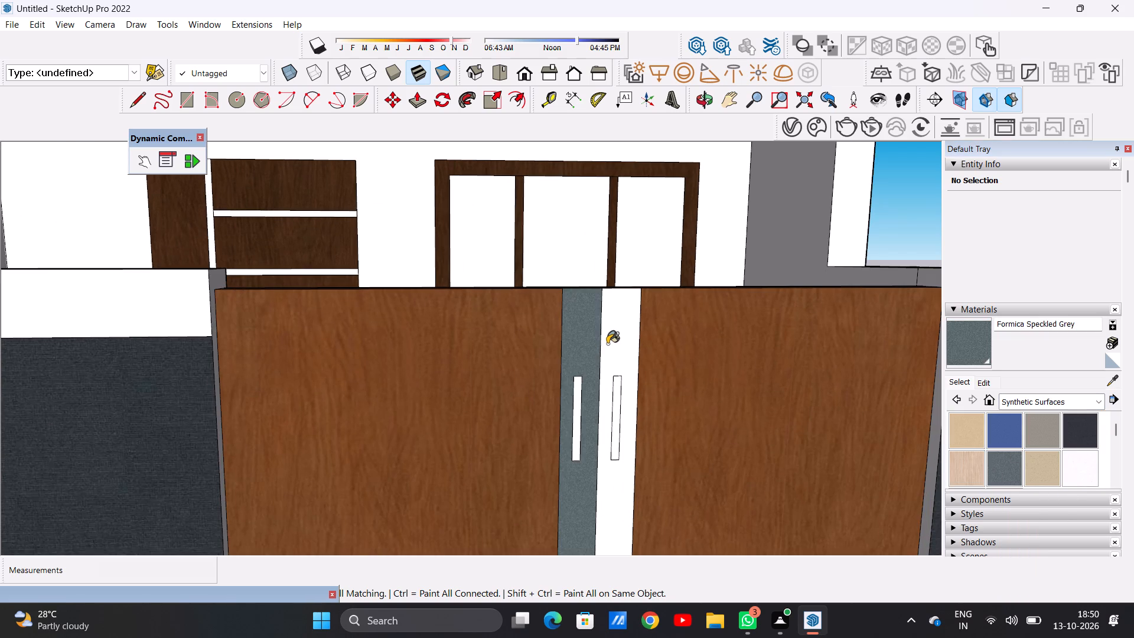
pyautogui.click(608, 344)
# Paint the two vertical handles in the middle of the gate with Formica Laminate Light from Synthetic Surfaces.
pyautogui.scroll(-4, 509, 398)
pyautogui.scroll(1, 505, 398)
pyautogui.scroll(-2, 505, 398)
pyautogui.scroll(8, 564, 409)
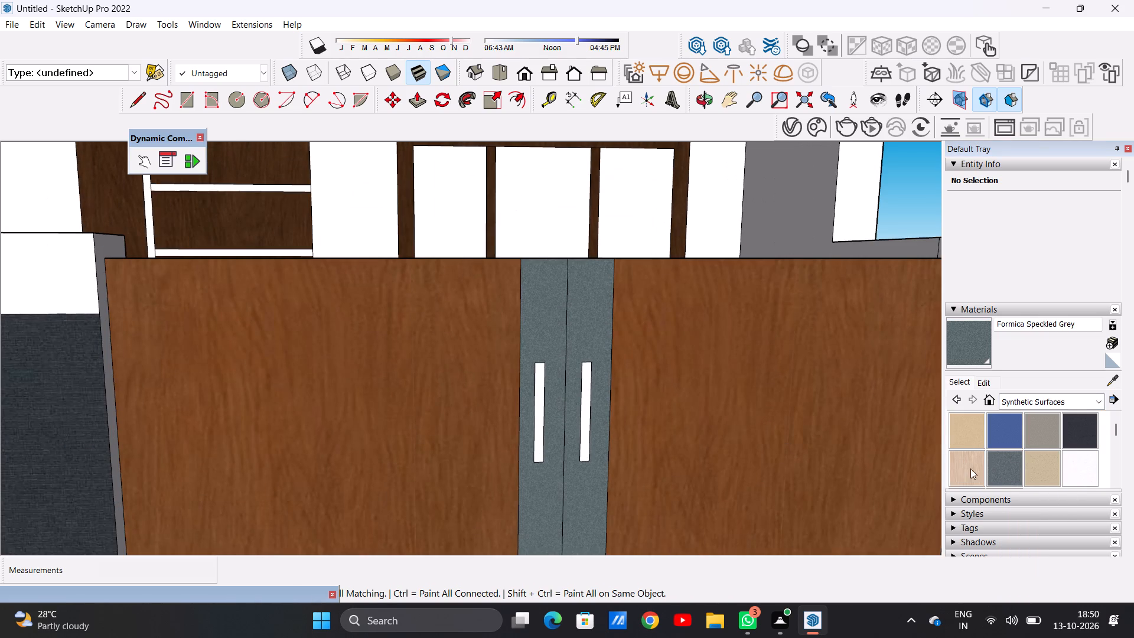
pyautogui.click(972, 466)
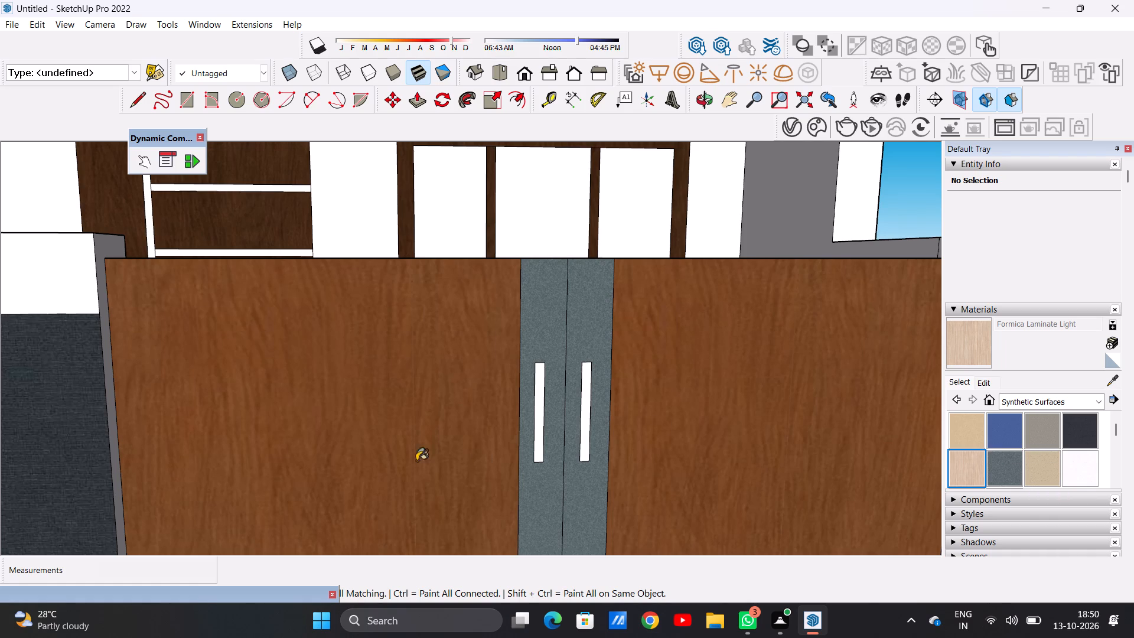
pyautogui.scroll(5, 551, 409)
pyautogui.scroll(-1, 532, 437)
pyautogui.scroll(4, 532, 438)
pyautogui.click(532, 438)
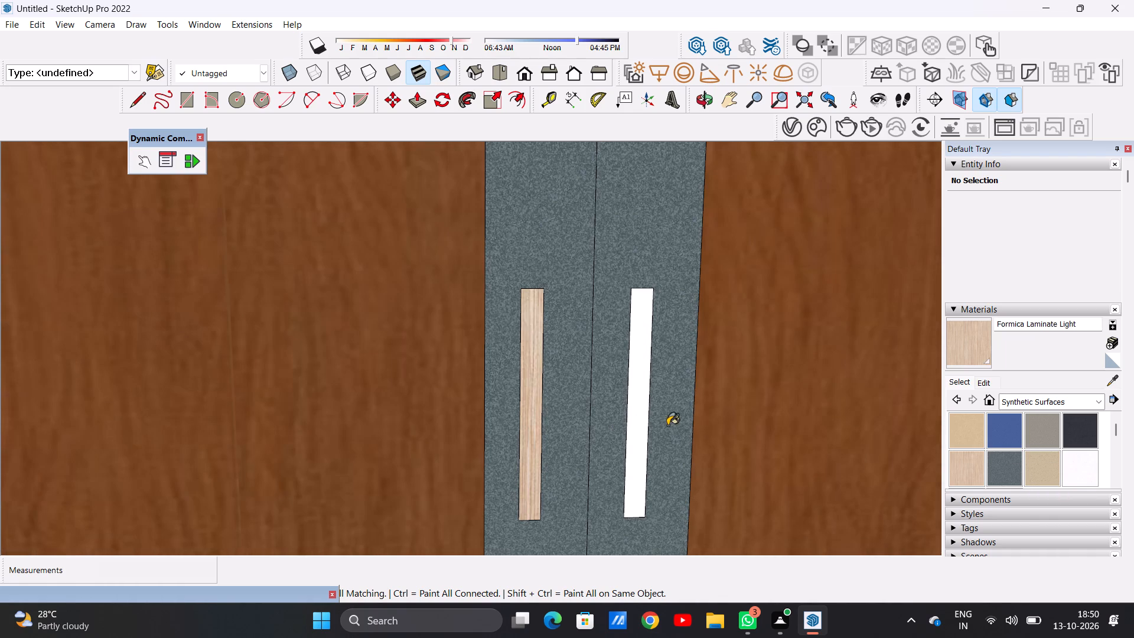
pyautogui.click(637, 446)
pyautogui.press('space')
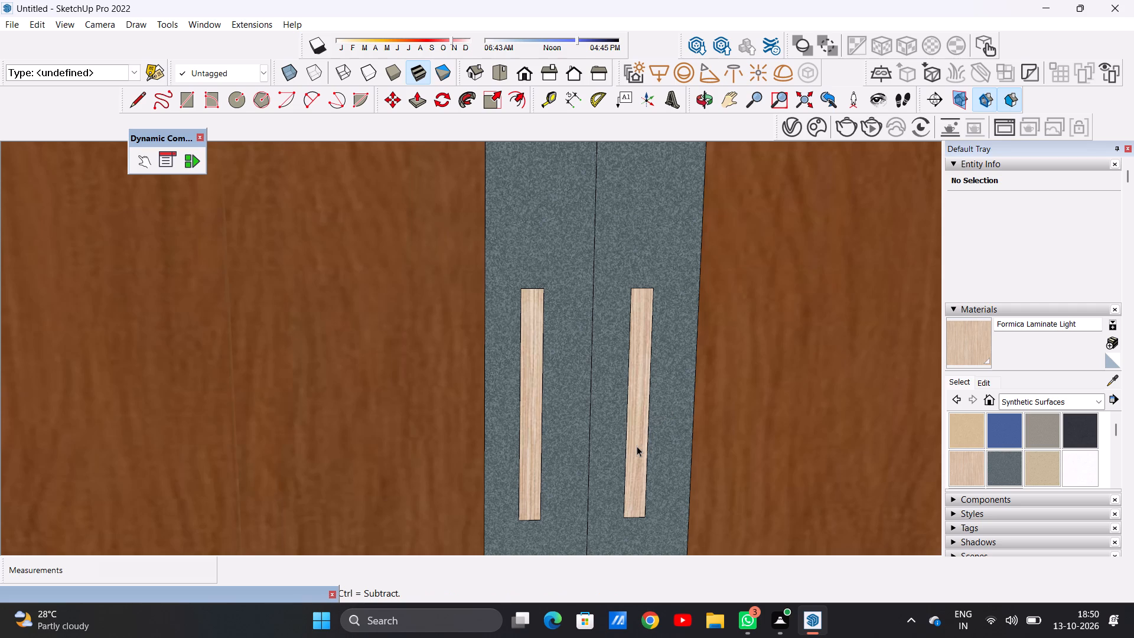
# Examine the painted gate and the whole house facade from the front and the side.
pyautogui.scroll(-20, 582, 405)
pyautogui.scroll(-1, 582, 405)
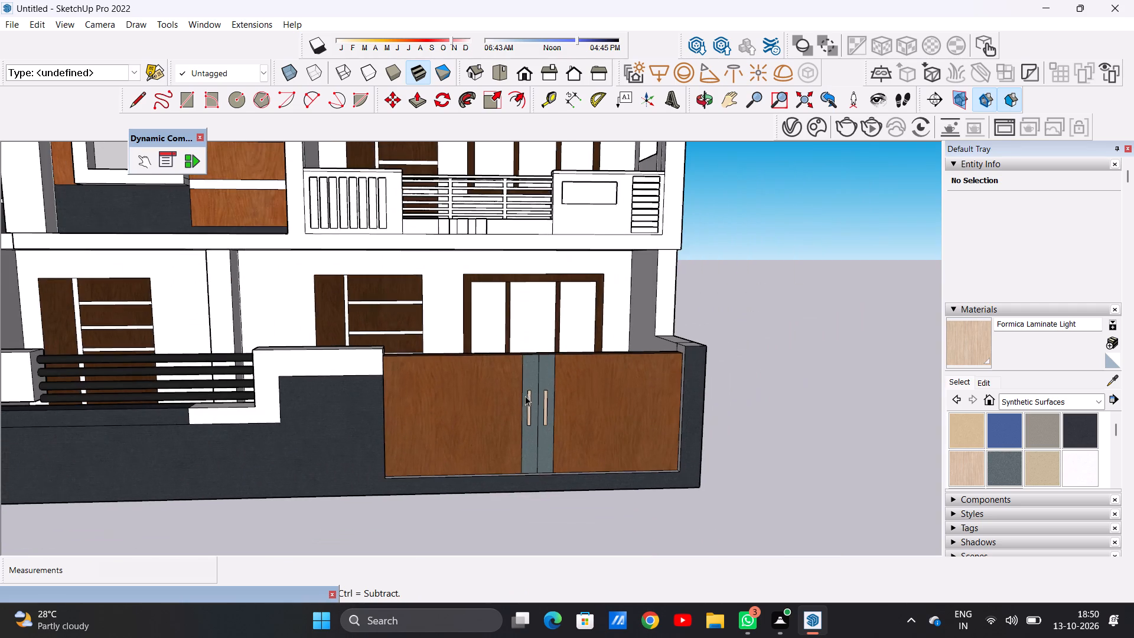
pyautogui.moveTo(626, 396); pyautogui.dragTo(533, 415, button='middle')
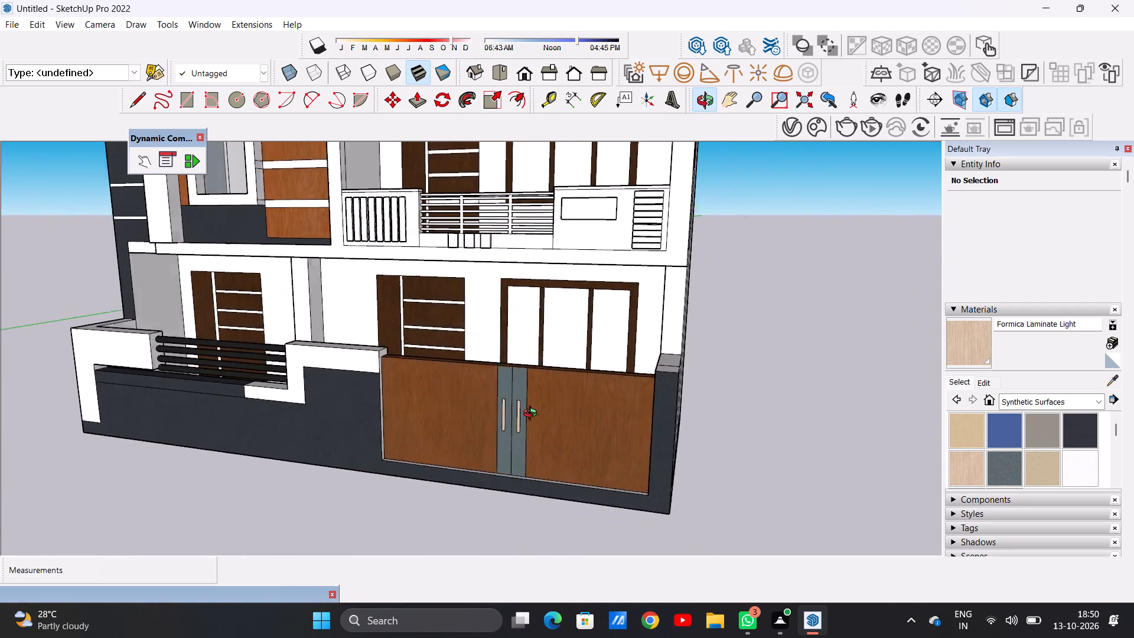
pyautogui.moveTo(533, 415); pyautogui.dragTo(213, 454, button='middle')
pyautogui.moveTo(480, 421); pyautogui.dragTo(421, 428, button='middle')
pyautogui.moveTo(536, 428); pyautogui.dragTo(611, 427, button='middle')
pyautogui.moveTo(320, 432); pyautogui.dragTo(594, 402, button='middle')
pyautogui.scroll(-6, 539, 412)
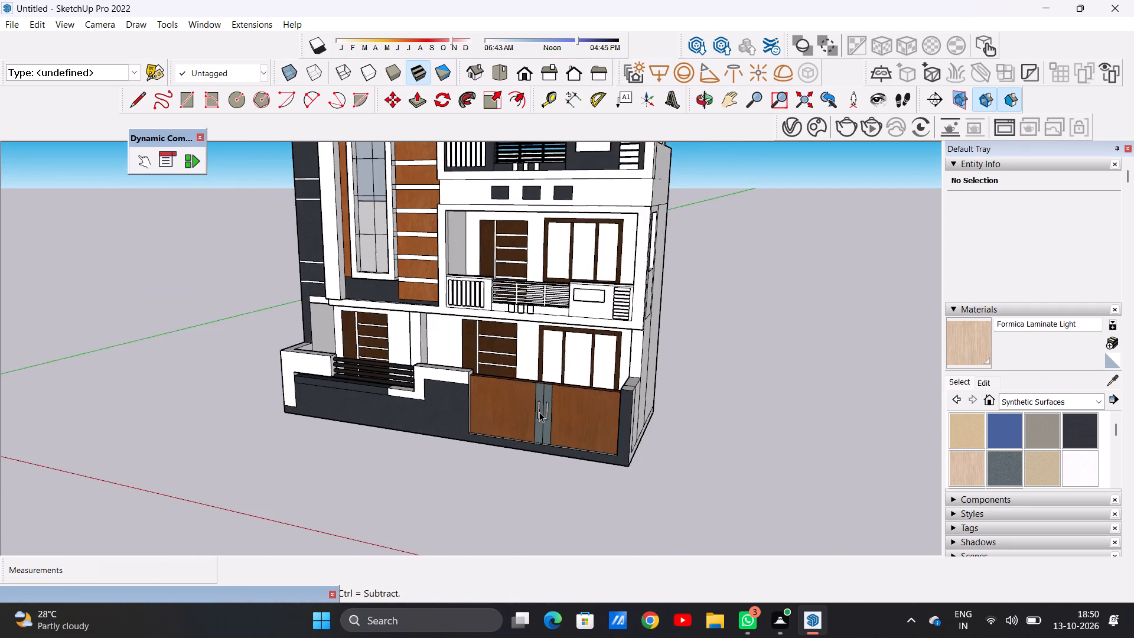
pyautogui.scroll(-4, 539, 412)
pyautogui.moveTo(468, 406); pyautogui.dragTo(542, 382, button='middle')
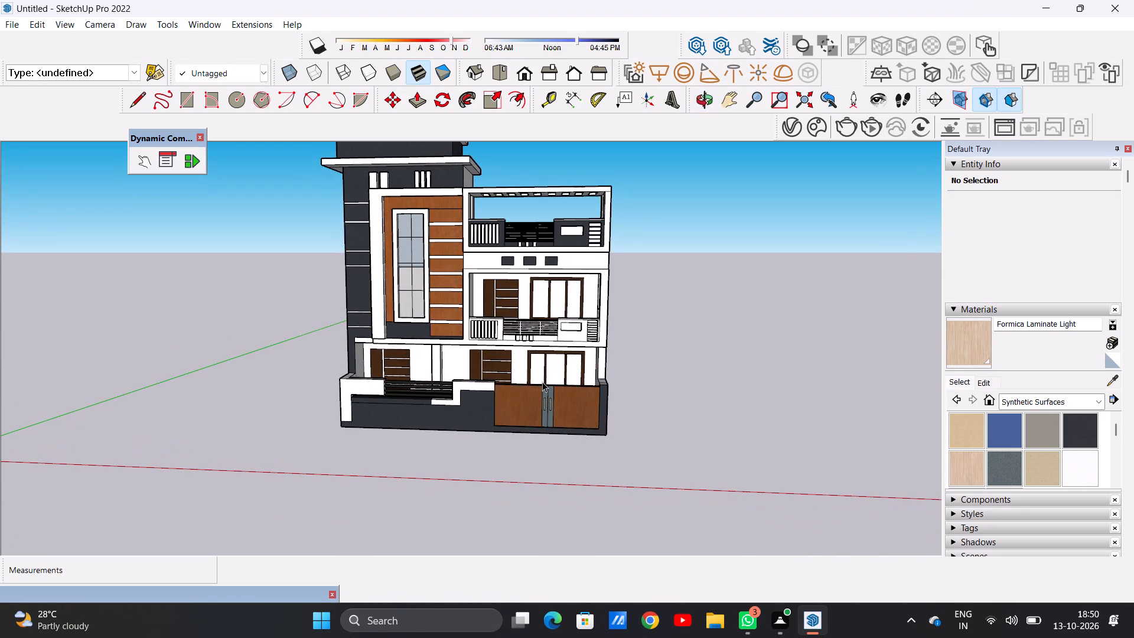
pyautogui.scroll(5, 426, 413)
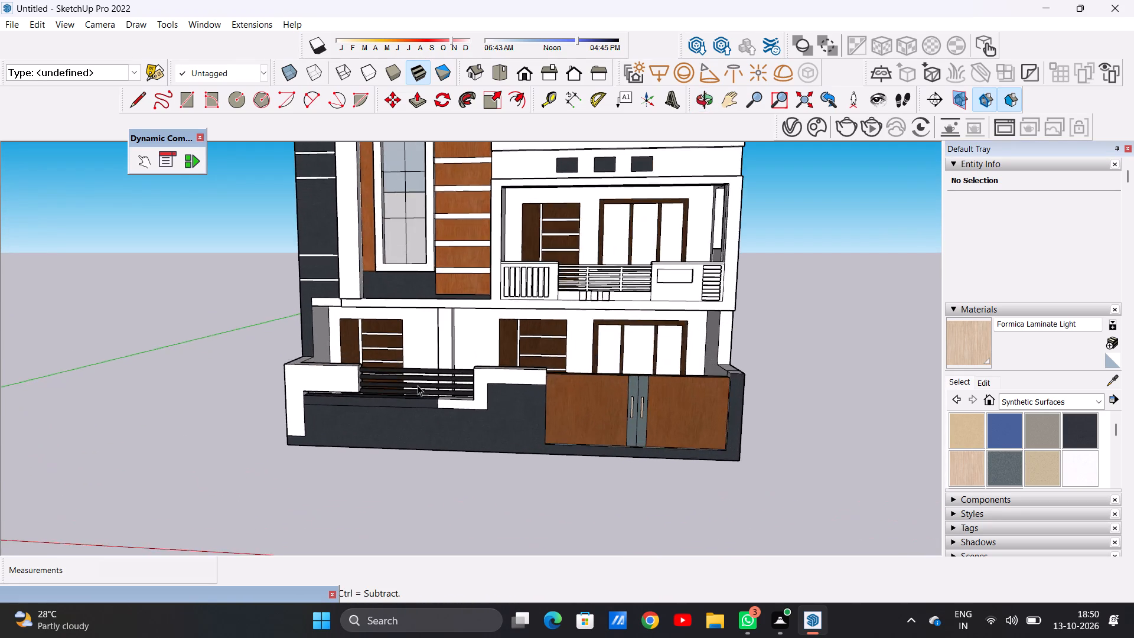
pyautogui.scroll(5, 418, 385)
pyautogui.scroll(-12, 418, 382)
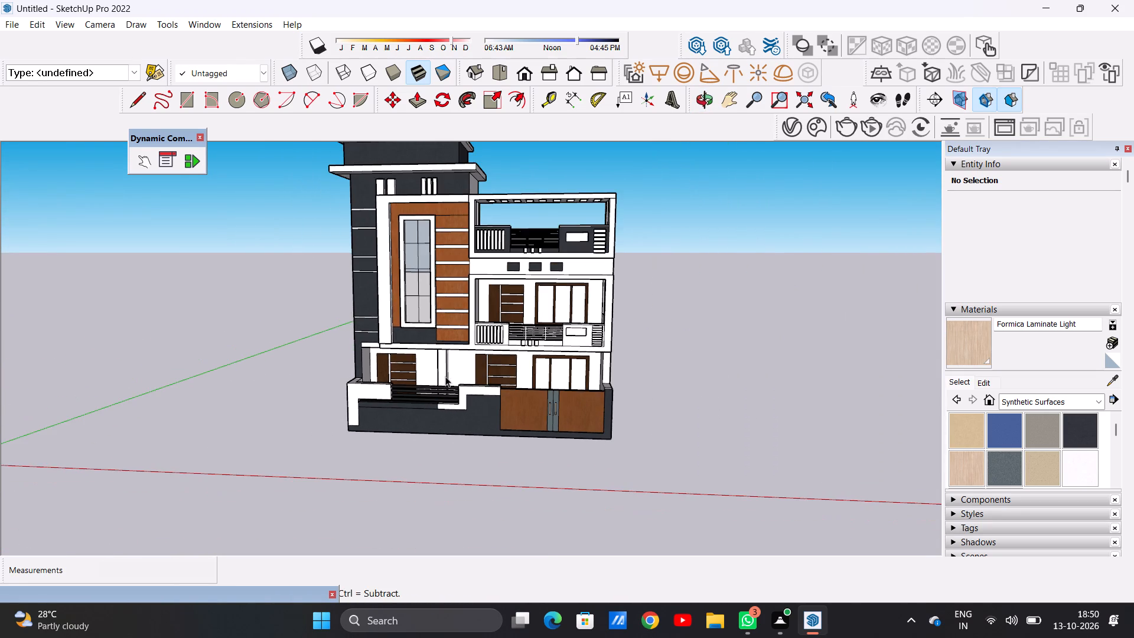
pyautogui.scroll(-1, 431, 261)
pyautogui.scroll(3, 431, 261)
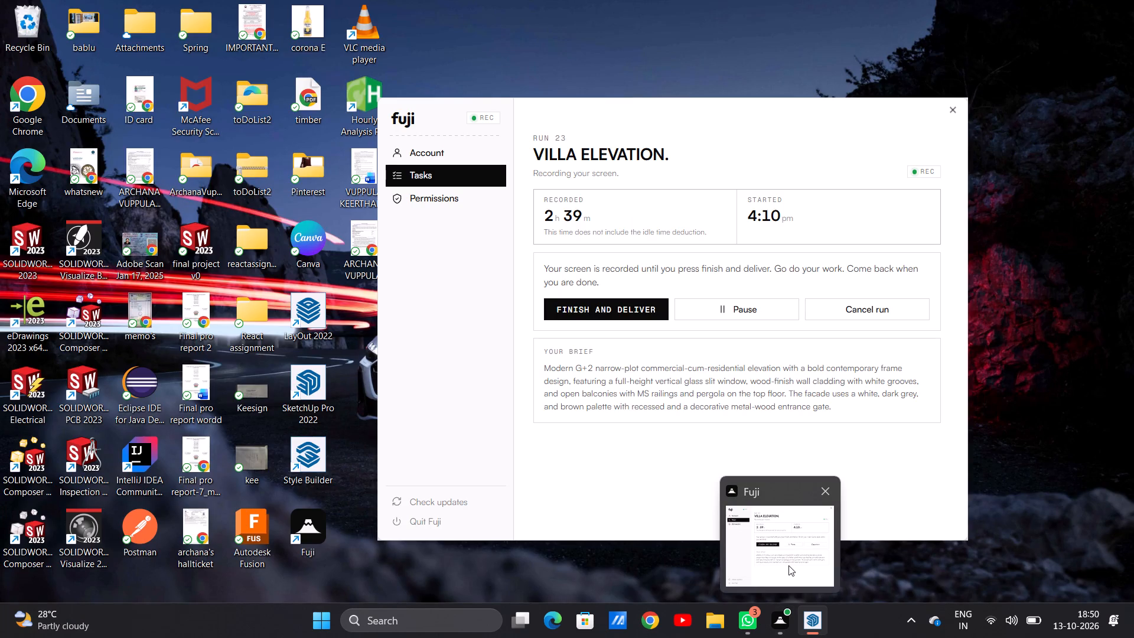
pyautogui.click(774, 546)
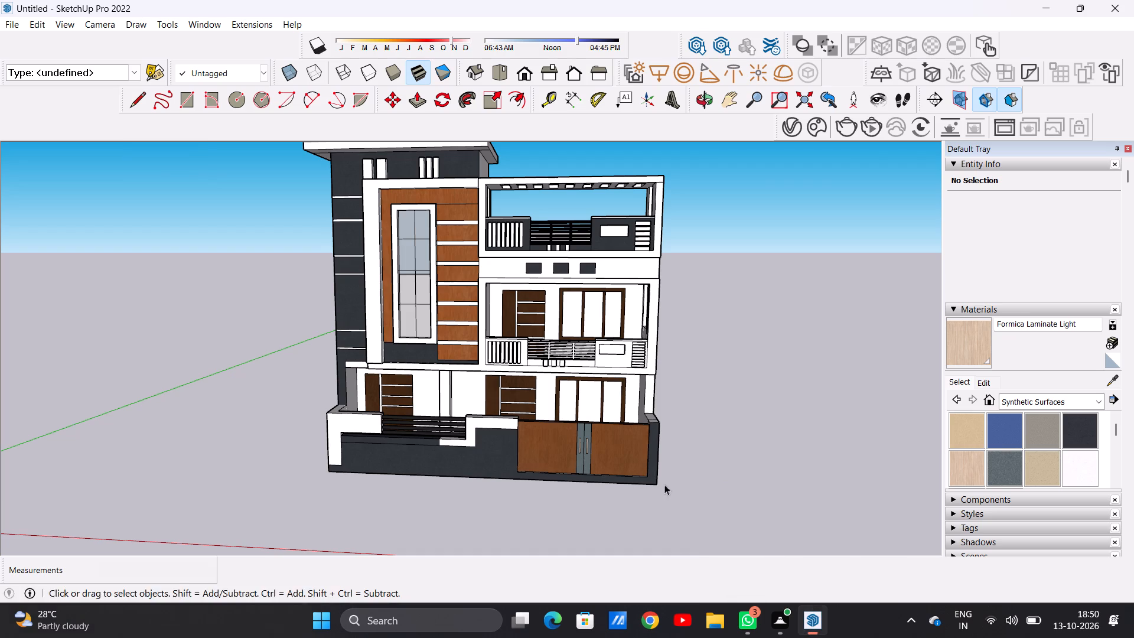
# Examine the house from the side and front, then its unpainted first-floor balcony up close.
pyautogui.scroll(-6, 429, 369)
pyautogui.moveTo(630, 340); pyautogui.dragTo(389, 425, button='middle')
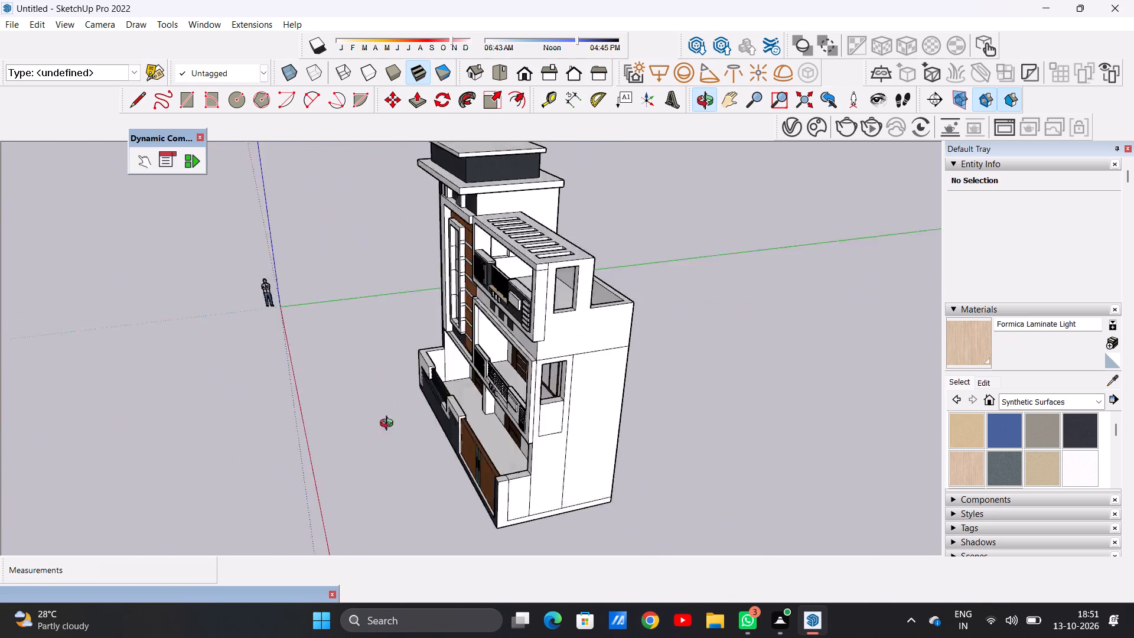
pyautogui.moveTo(389, 425); pyautogui.dragTo(674, 363, button='middle')
pyautogui.scroll(11, 492, 382)
pyautogui.moveTo(535, 392); pyautogui.dragTo(421, 370, button='middle')
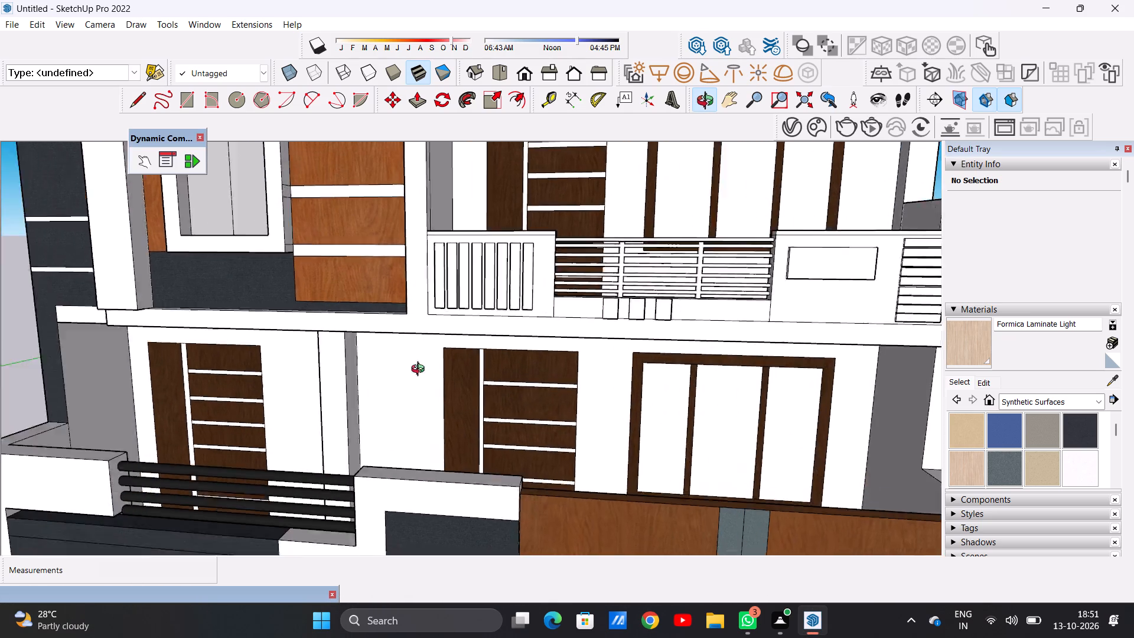
pyautogui.moveTo(421, 370); pyautogui.dragTo(466, 396, button='middle')
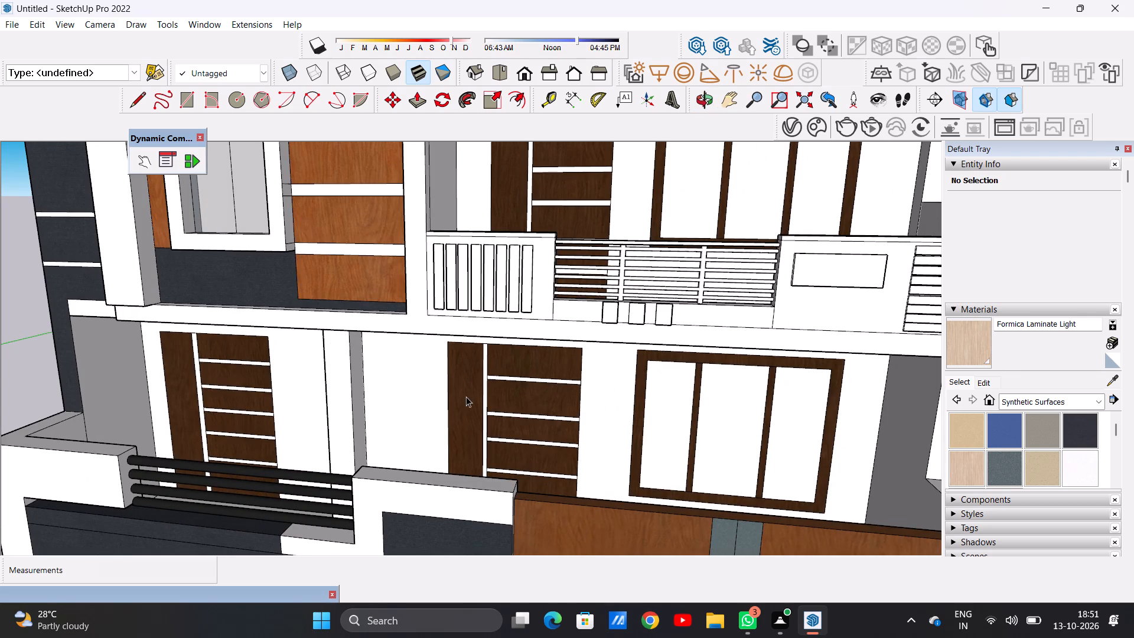
pyautogui.scroll(-20, 461, 330)
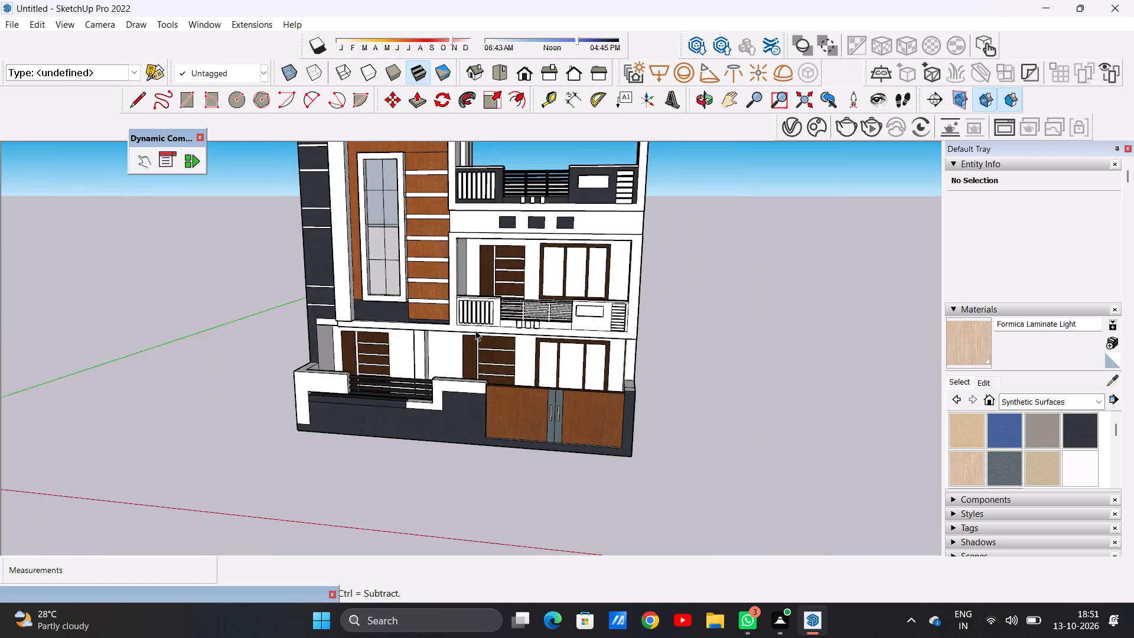
pyautogui.scroll(-2, 475, 330)
pyautogui.scroll(12, 491, 311)
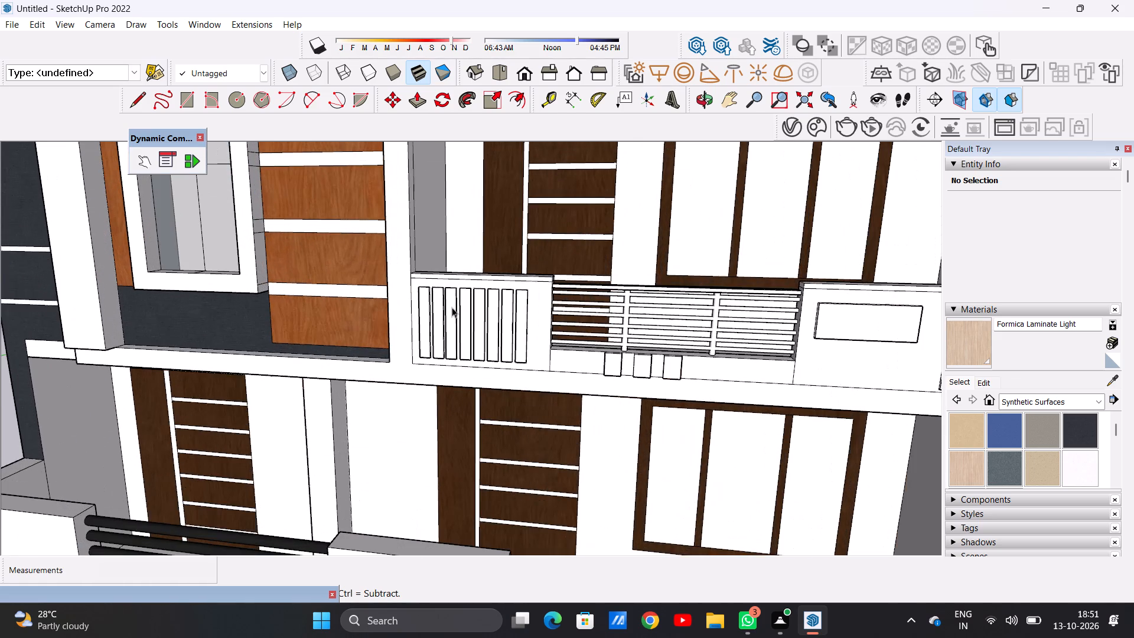
pyautogui.moveTo(457, 318); pyautogui.dragTo(484, 294, button='middle')
pyautogui.scroll(-3, 484, 294)
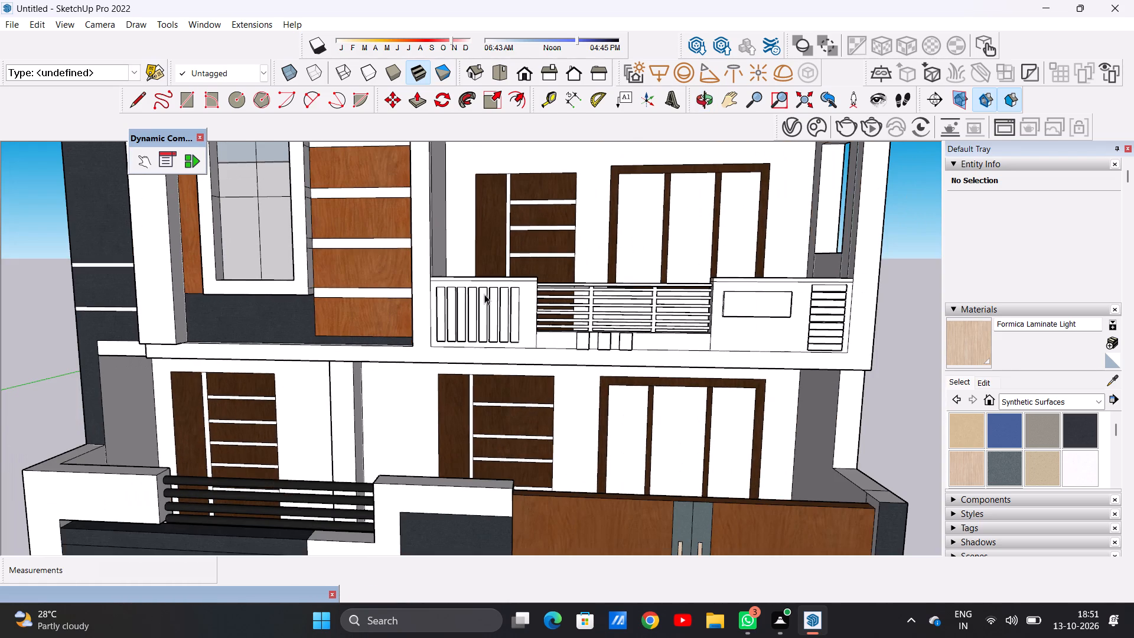
# Paint the front face around the vertical slats of the first-floor balcony parapet with Formica Laminate Dark.
pyautogui.click(1075, 427)
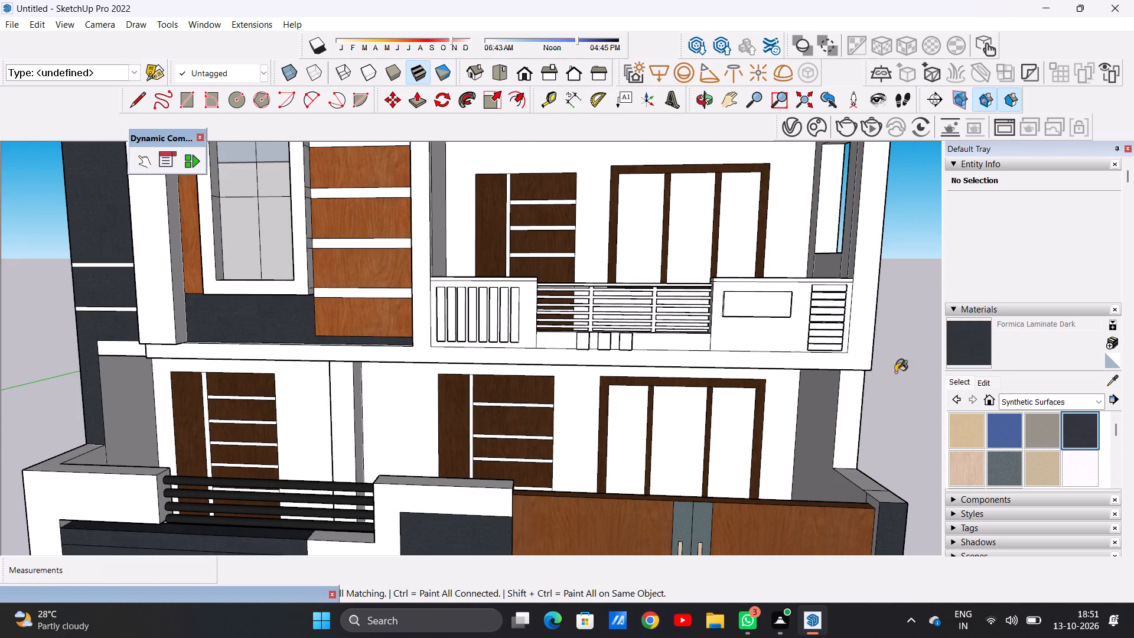
pyautogui.scroll(2, 512, 291)
pyautogui.scroll(-1, 511, 291)
pyautogui.scroll(4, 511, 291)
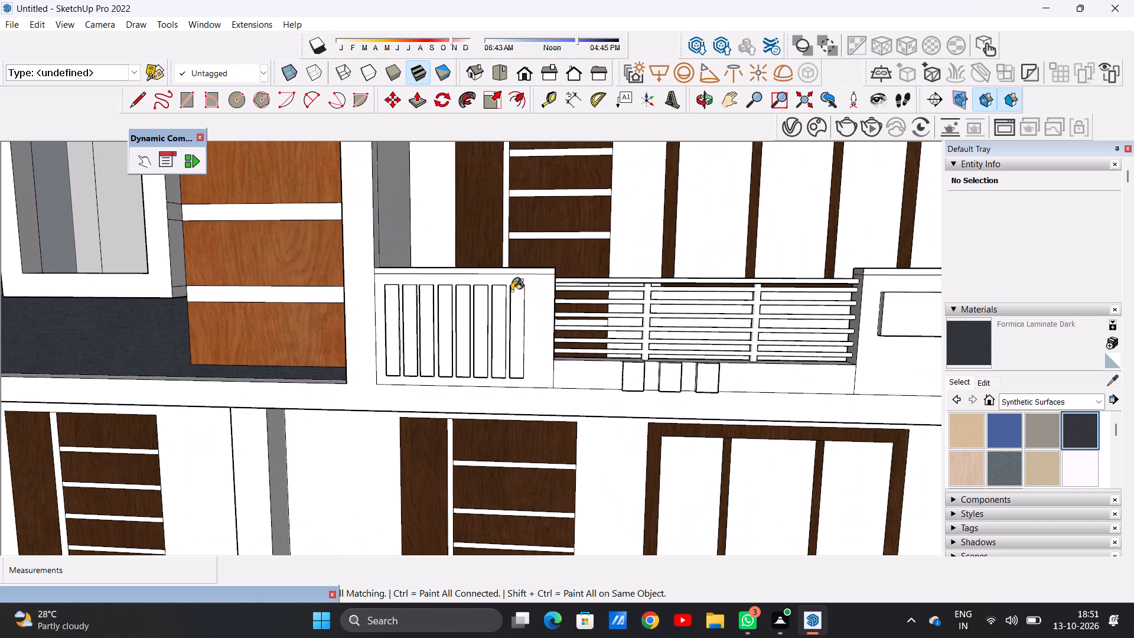
pyautogui.scroll(6, 511, 291)
pyautogui.click(563, 289)
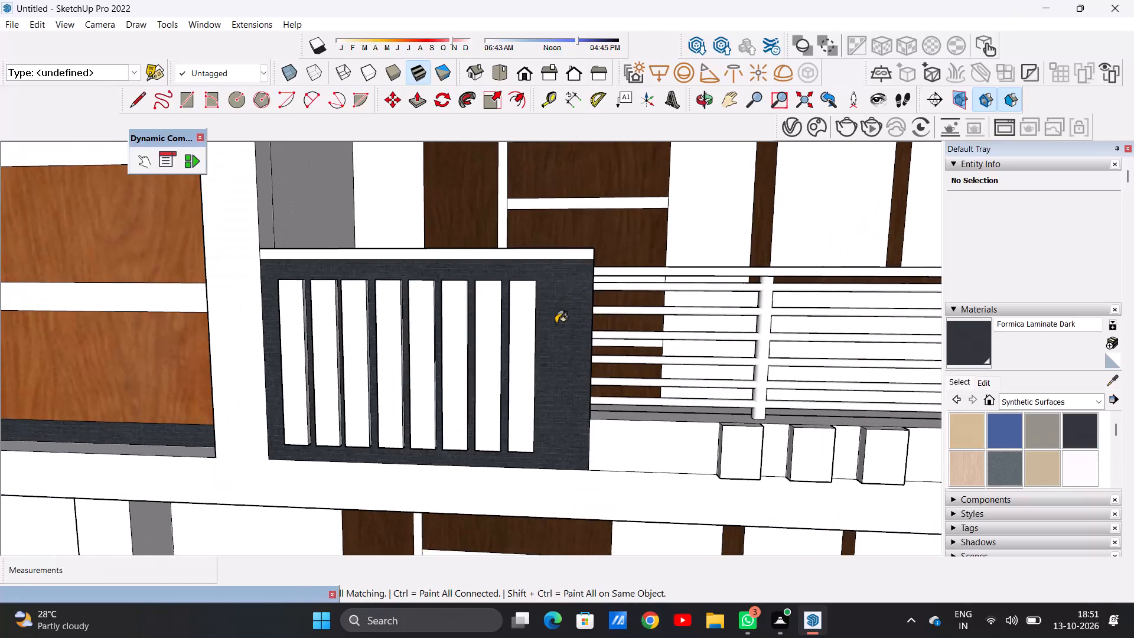
pyautogui.moveTo(546, 328); pyautogui.dragTo(533, 333, button='middle')
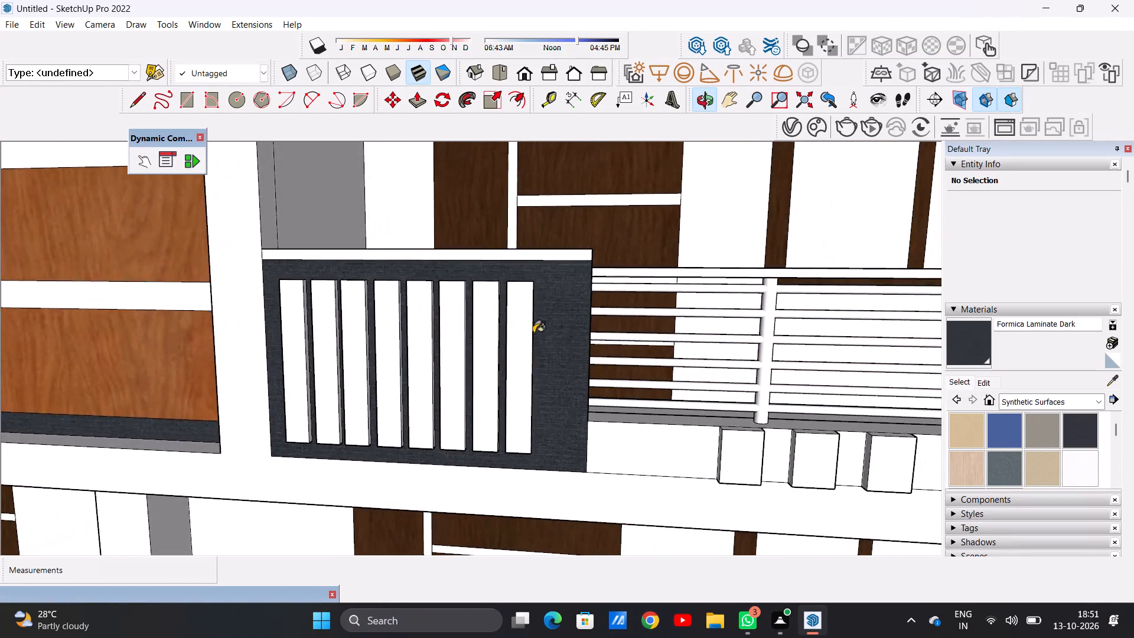
# Paint the low wall sections below the first-floor balcony railing, around the three small blocks, with Formica Laminate Dark.
pyautogui.scroll(-9, 396, 354)
pyautogui.scroll(4, 517, 415)
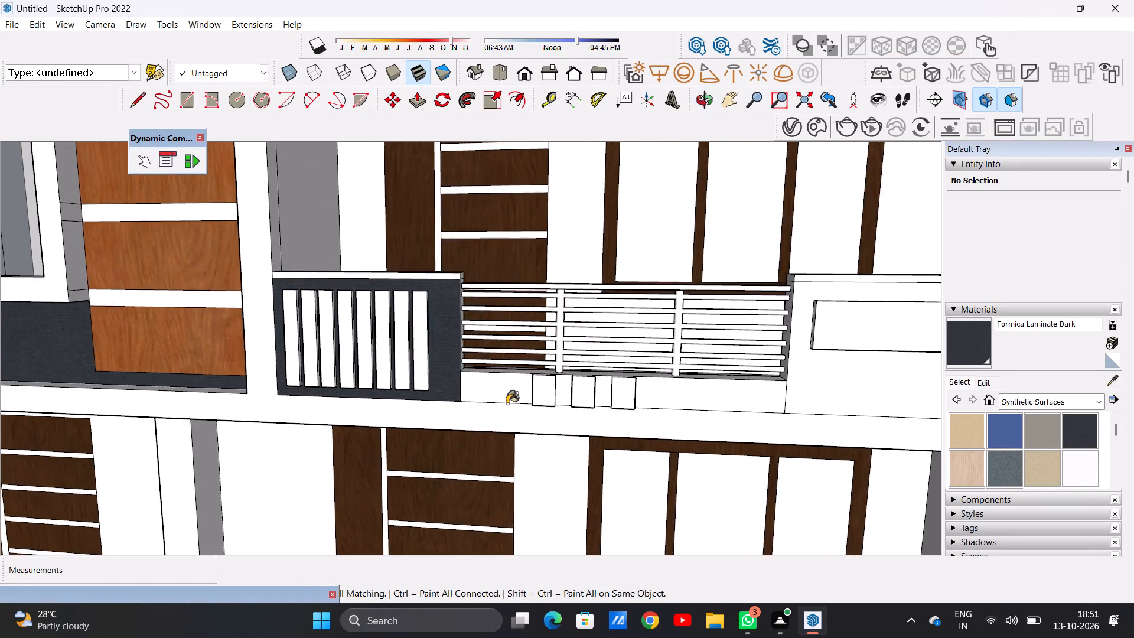
pyautogui.scroll(4, 507, 403)
pyautogui.click(504, 393)
pyautogui.scroll(-5, 491, 393)
pyautogui.scroll(3, 536, 399)
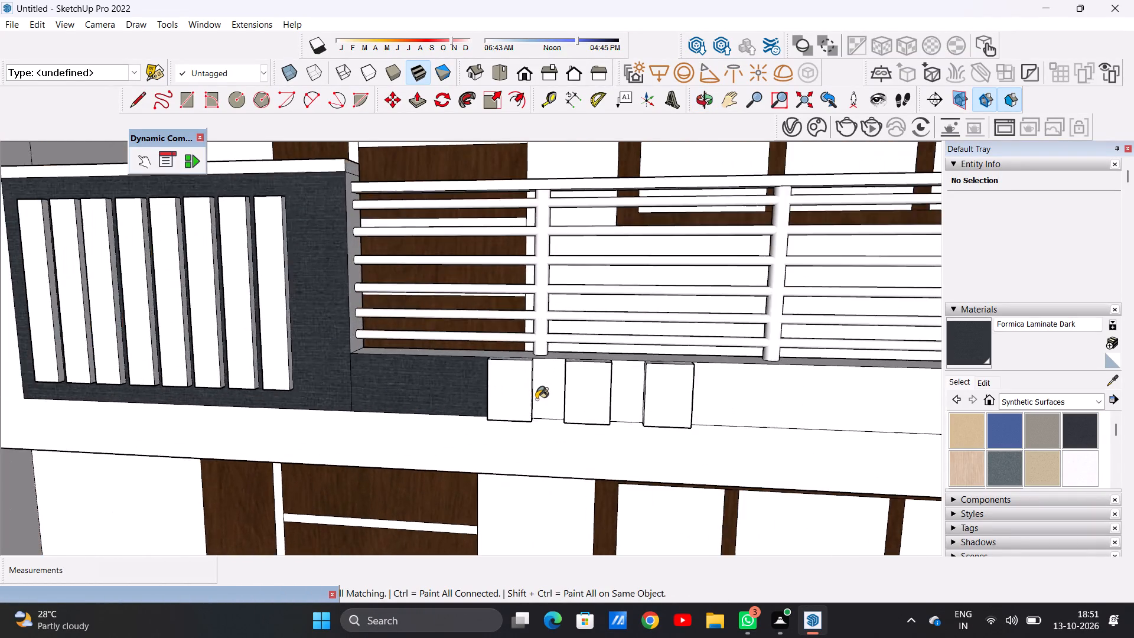
pyautogui.scroll(9, 536, 399)
pyautogui.click(542, 385)
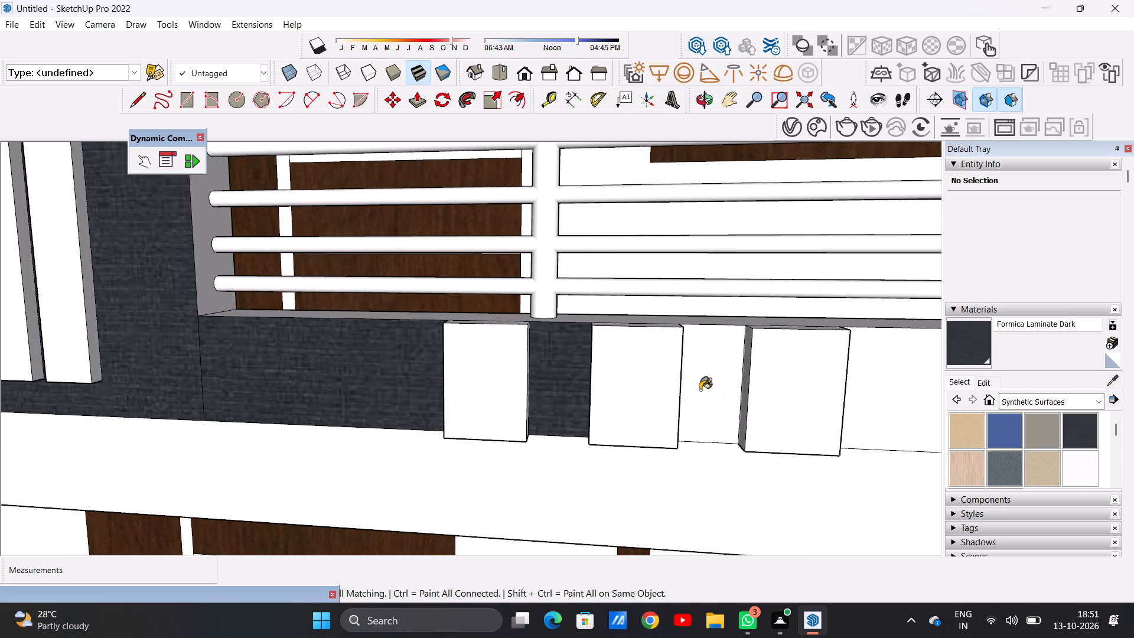
pyautogui.click(704, 390)
pyautogui.scroll(-12, 386, 395)
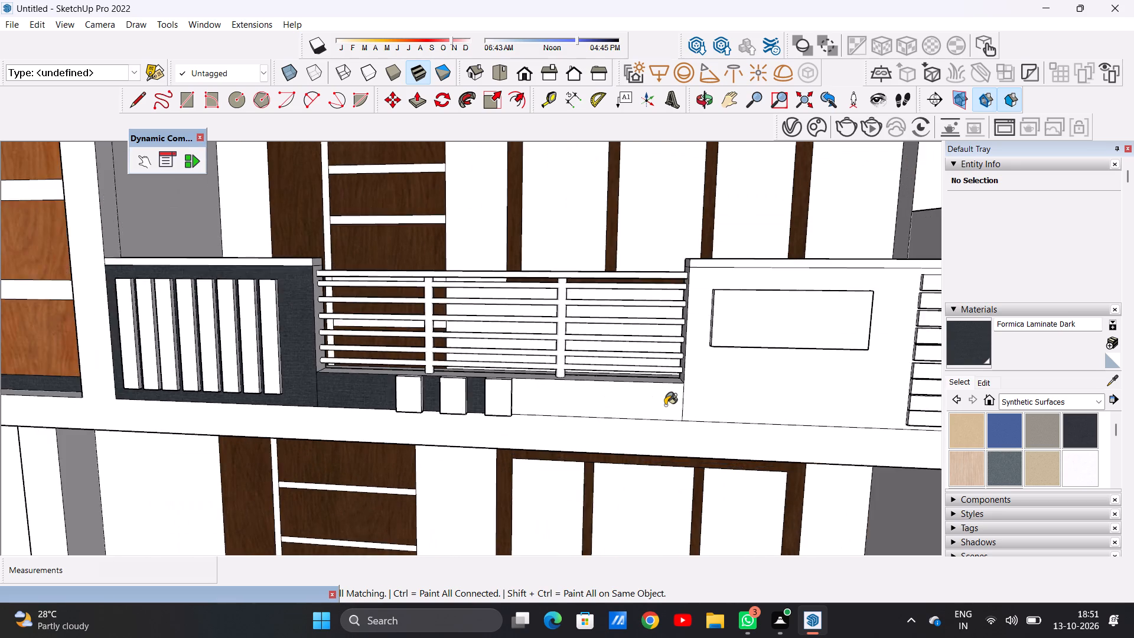
pyautogui.scroll(4, 665, 403)
pyautogui.click(615, 392)
# Paint the balcony parapet's front face around the rectangular panel and horizontal slats with Formica Laminate Dark.
pyautogui.scroll(-4, 579, 395)
pyautogui.scroll(1, 579, 395)
pyautogui.scroll(-2, 579, 395)
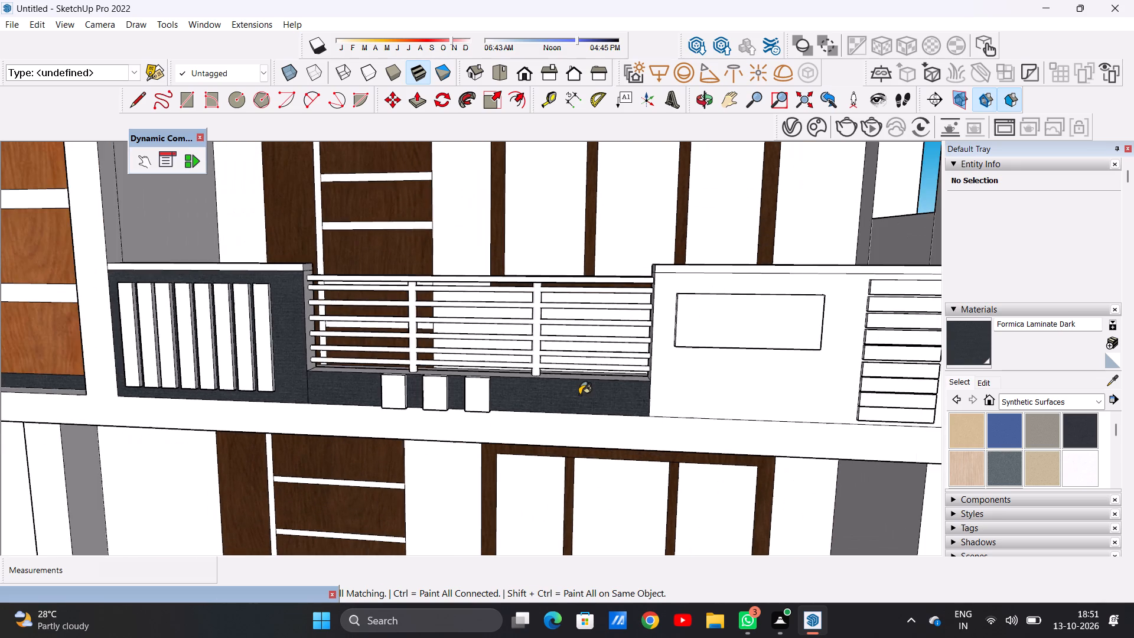
pyautogui.scroll(-1, 579, 395)
pyautogui.scroll(-1, 535, 378)
pyautogui.scroll(1, 535, 378)
pyautogui.scroll(-2, 535, 378)
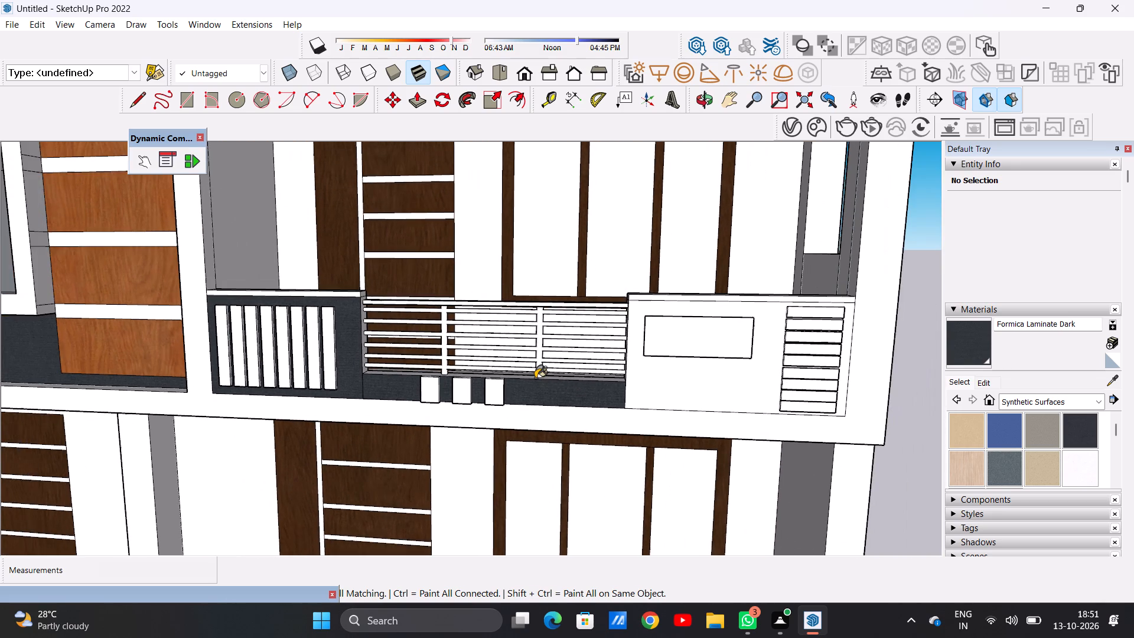
pyautogui.scroll(1, 667, 390)
pyautogui.scroll(-1, 667, 390)
pyautogui.scroll(4, 667, 390)
pyautogui.click(668, 390)
pyautogui.scroll(-4, 668, 390)
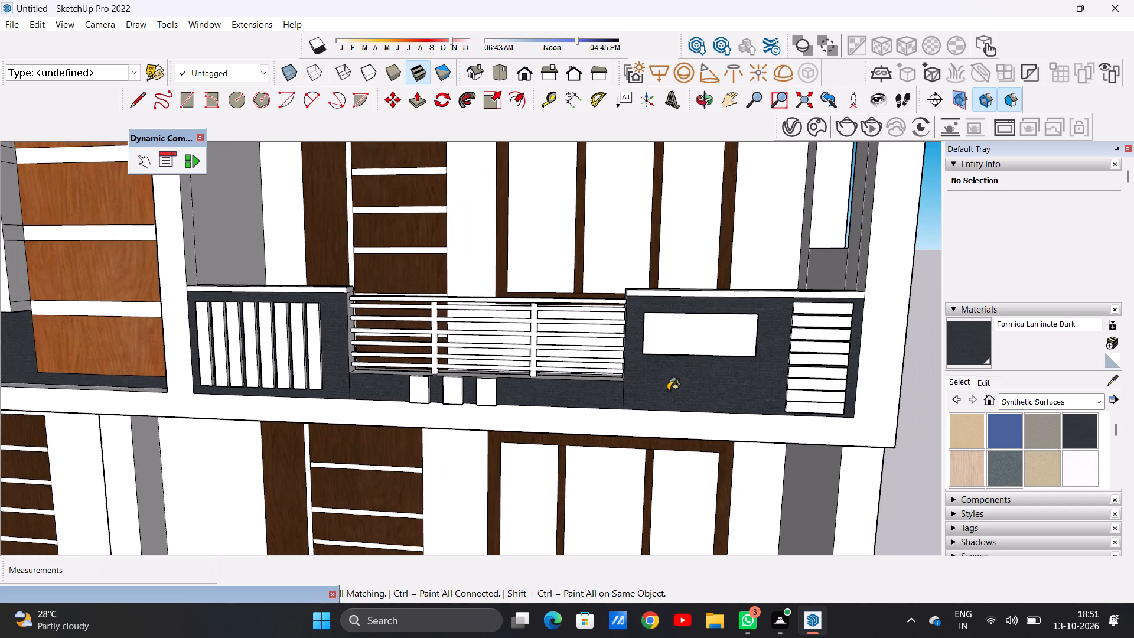
# Paint the ledge under the first-floor balcony railing and the parapet side faces at both railing ends with Formica Beige.
pyautogui.scroll(-1, 668, 390)
pyautogui.moveTo(588, 377); pyautogui.dragTo(676, 350, button='middle')
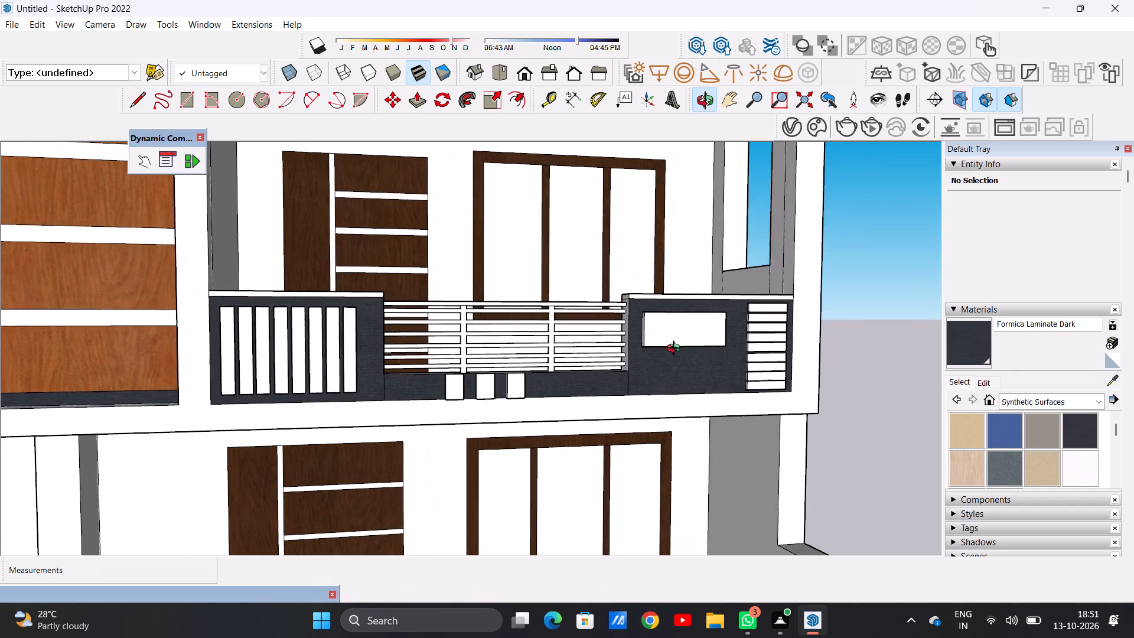
pyautogui.moveTo(676, 350); pyautogui.dragTo(680, 349, button='middle')
pyautogui.click(963, 429)
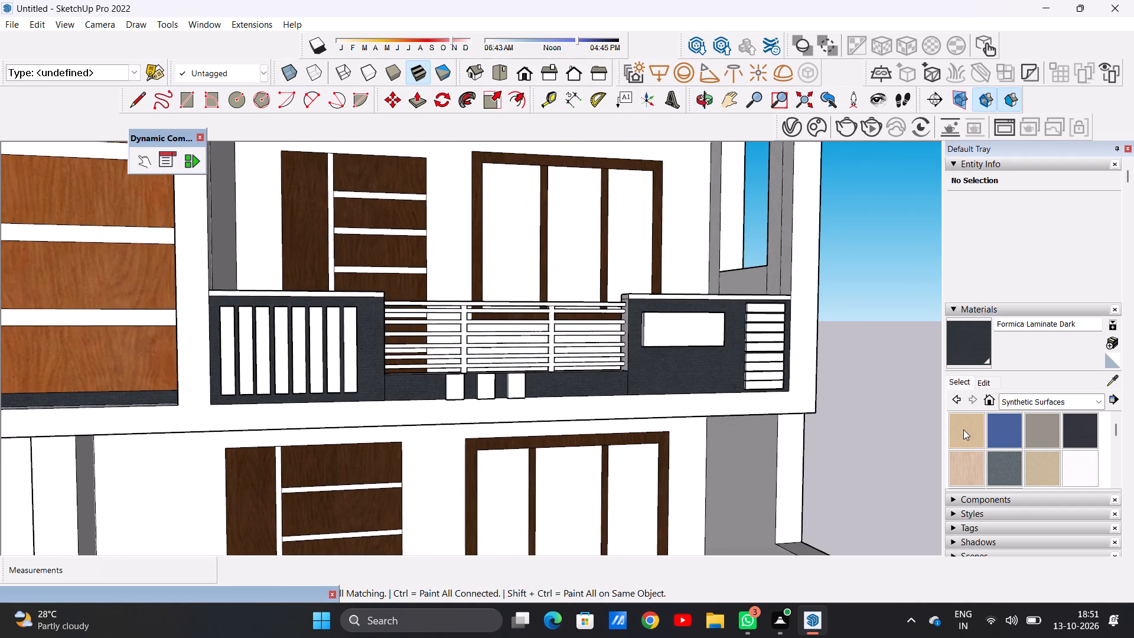
pyautogui.moveTo(539, 345); pyautogui.dragTo(574, 476, button='middle')
pyautogui.scroll(2, 597, 369)
pyautogui.scroll(-2, 600, 364)
pyautogui.scroll(2, 601, 362)
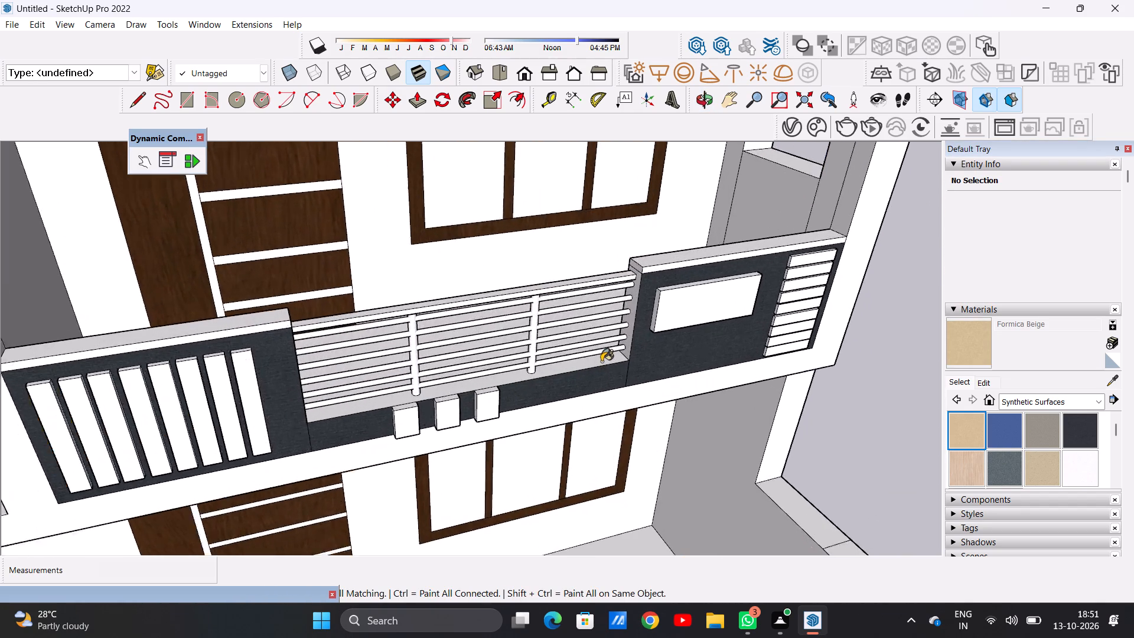
pyautogui.scroll(13, 601, 362)
pyautogui.click(678, 314)
pyautogui.click(603, 372)
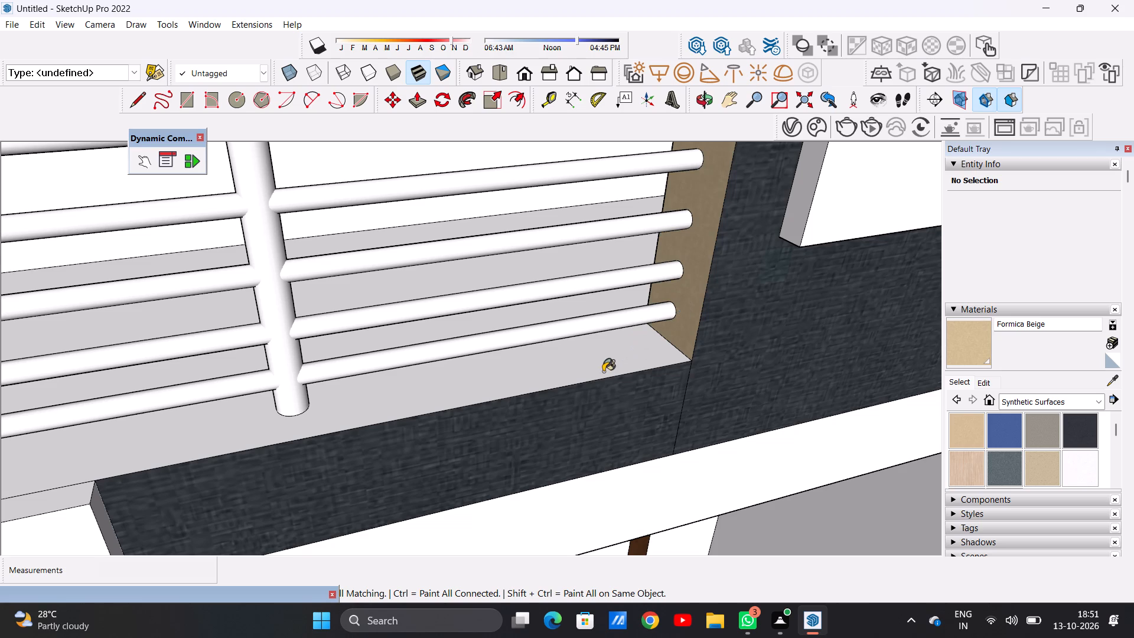
pyautogui.scroll(-9, 510, 386)
pyautogui.moveTo(469, 390); pyautogui.dragTo(287, 390, button='middle')
pyautogui.scroll(-5, 289, 390)
pyautogui.scroll(15, 145, 274)
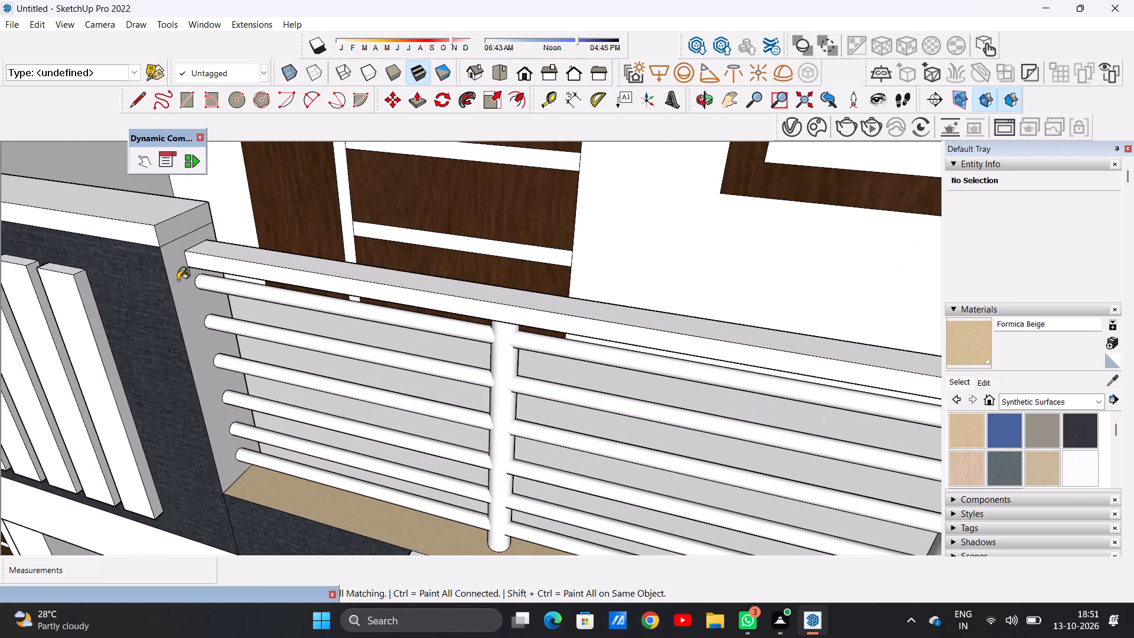
pyautogui.click(178, 280)
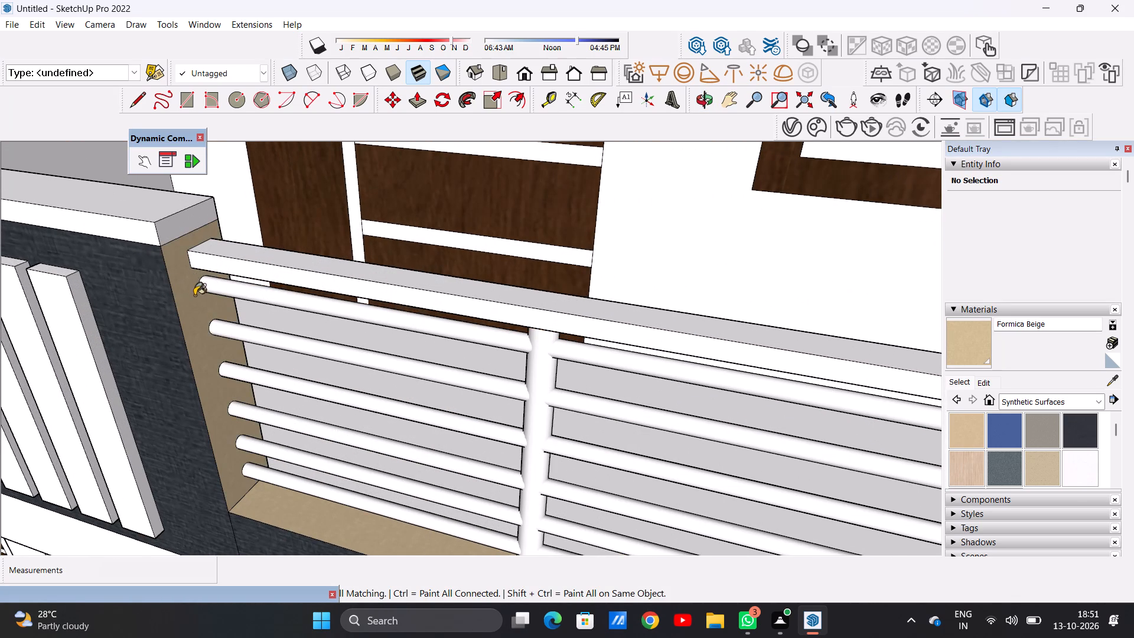
# Paint the remaining white top of the top-floor balcony railing's handrail with Color M08 from the Colors library.
pyautogui.scroll(-5, 206, 304)
pyautogui.moveTo(194, 340); pyautogui.dragTo(272, 288, button='middle')
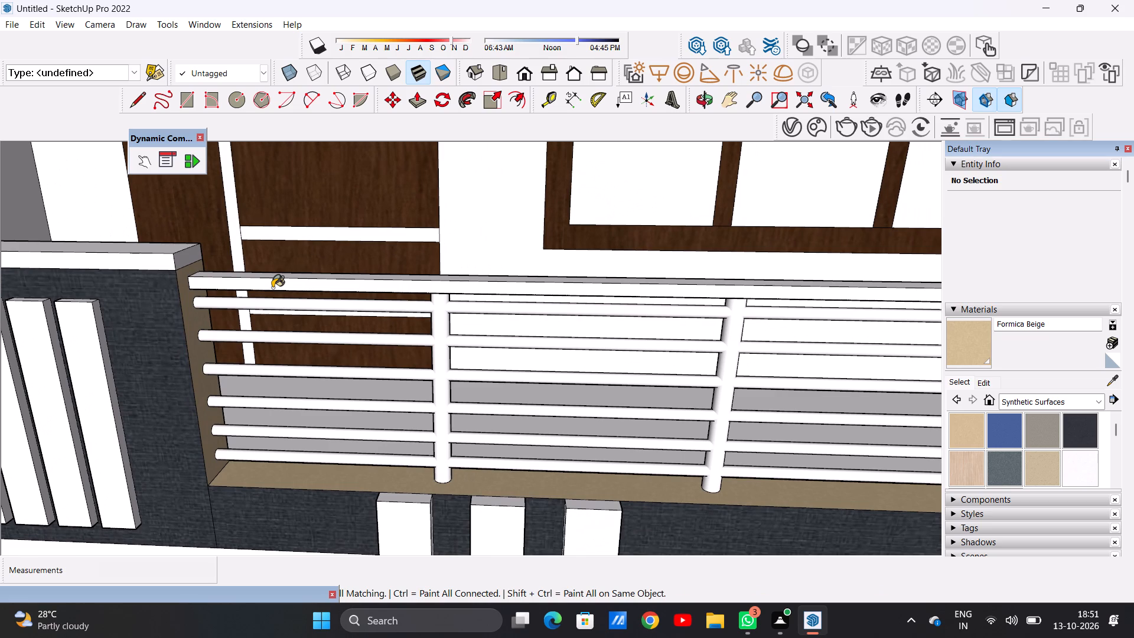
pyautogui.press('space')
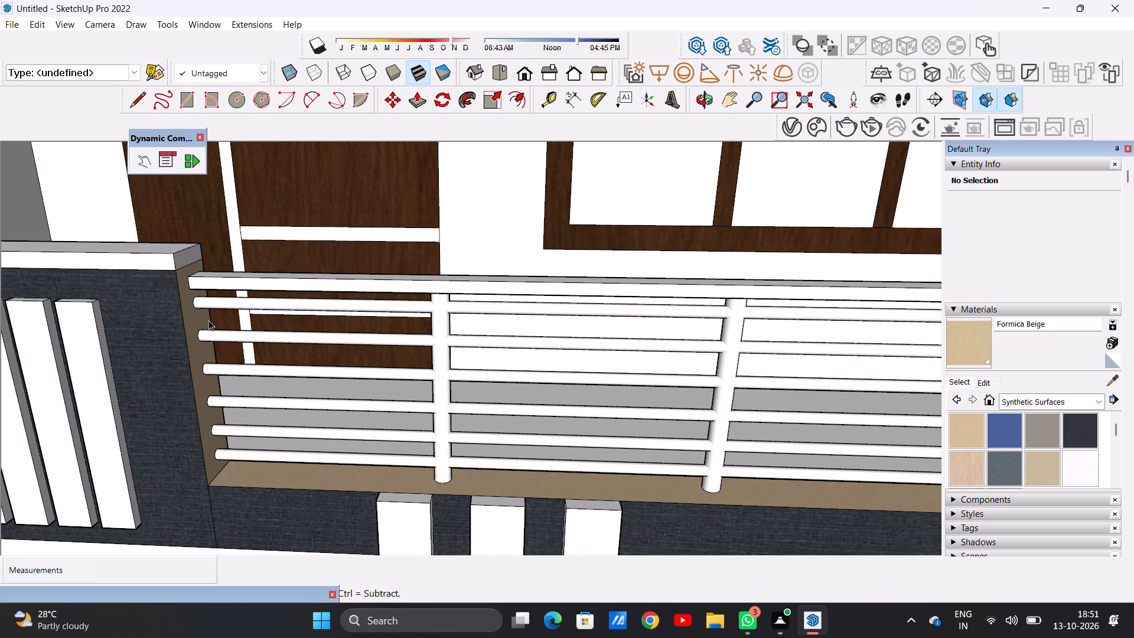
pyautogui.scroll(-20, 366, 314)
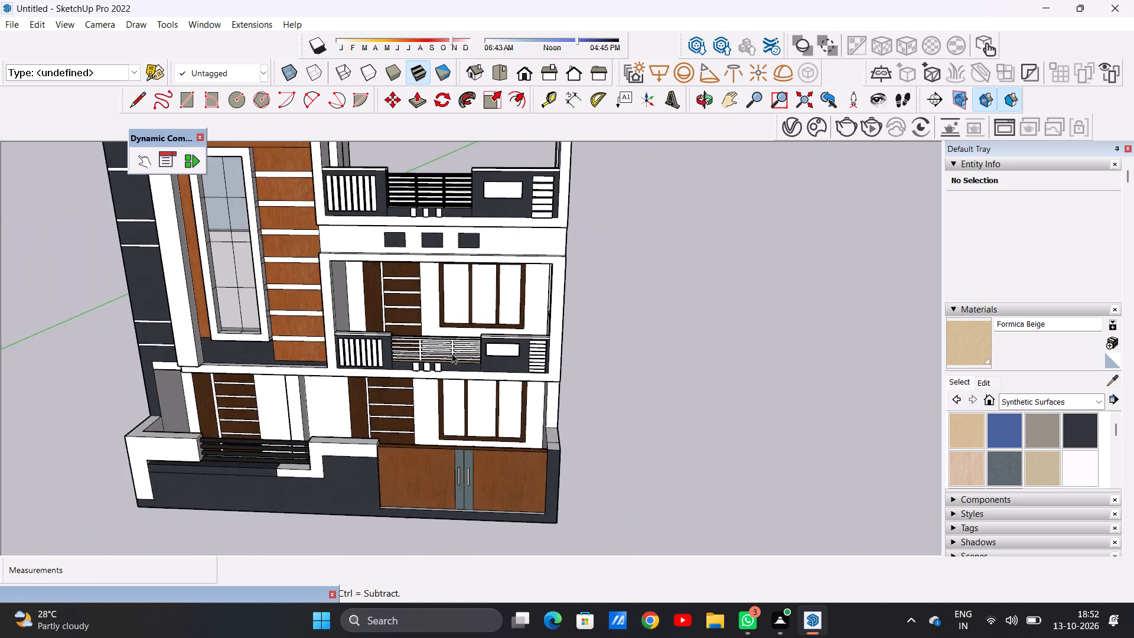
pyautogui.scroll(-2, 452, 353)
pyautogui.scroll(1, 443, 190)
pyautogui.scroll(-1, 442, 190)
pyautogui.scroll(4, 442, 190)
pyautogui.moveTo(441, 198); pyautogui.dragTo(448, 142, button='middle')
pyautogui.moveTo(448, 142); pyautogui.dragTo(395, 287, button='middle')
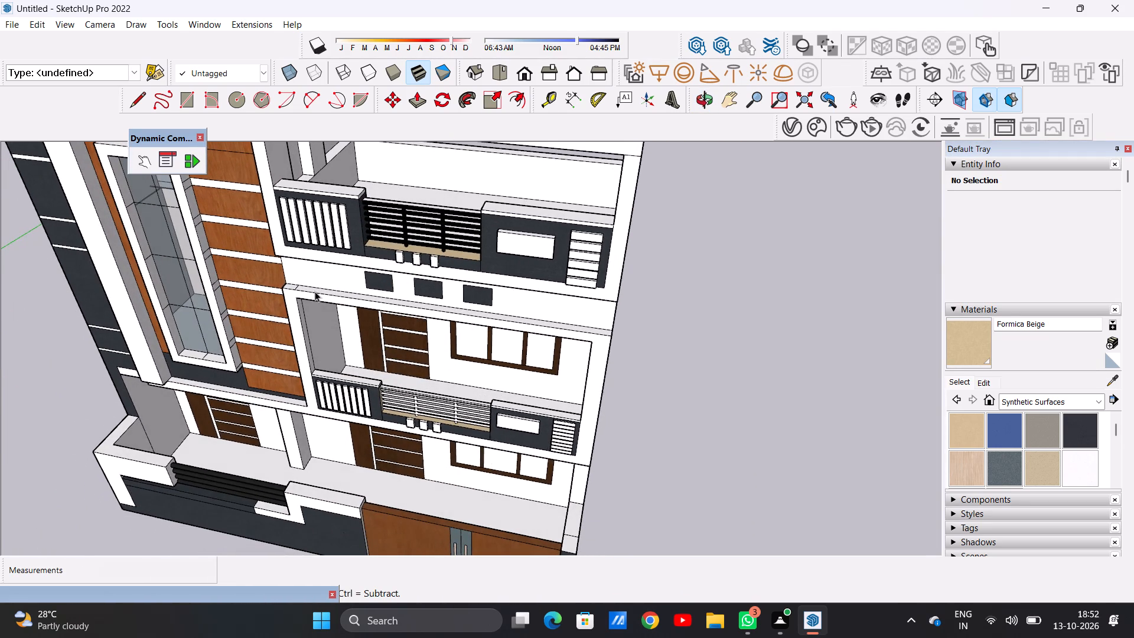
pyautogui.scroll(15, 379, 176)
pyautogui.scroll(-5, 378, 235)
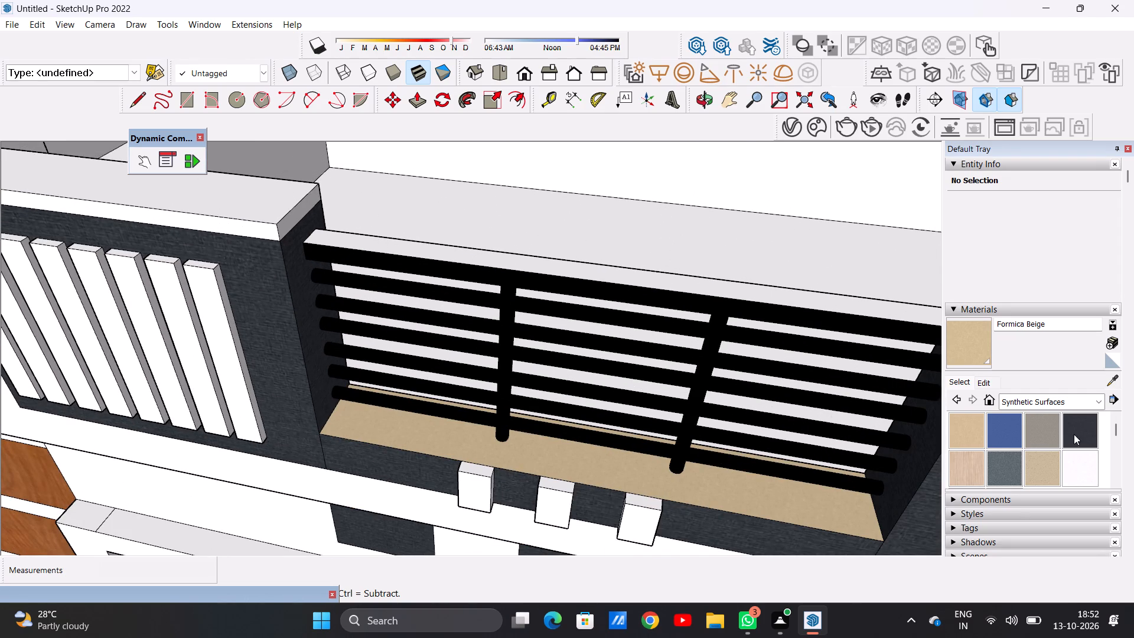
pyautogui.click(1099, 406)
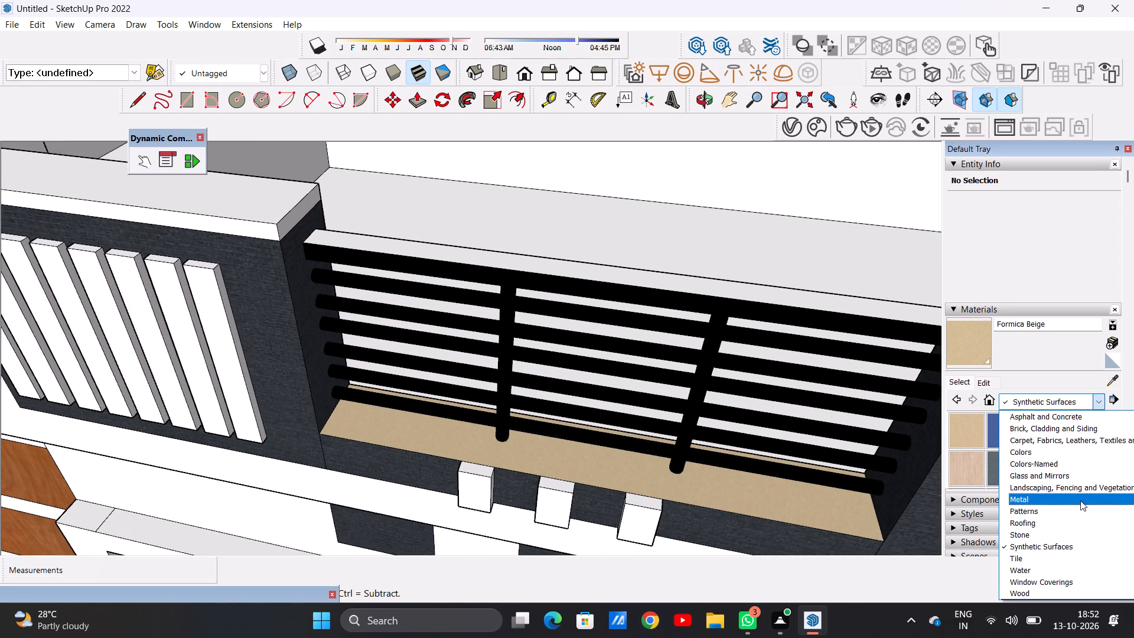
pyautogui.click(1041, 451)
pyautogui.scroll(-3, 1014, 451)
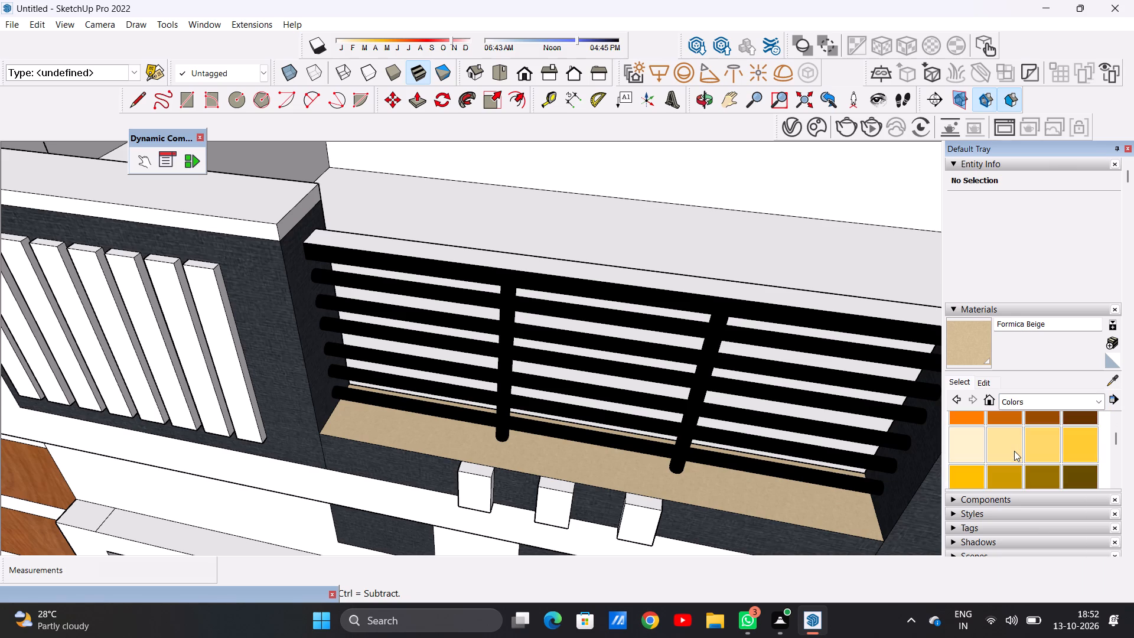
pyautogui.scroll(-9, 1014, 451)
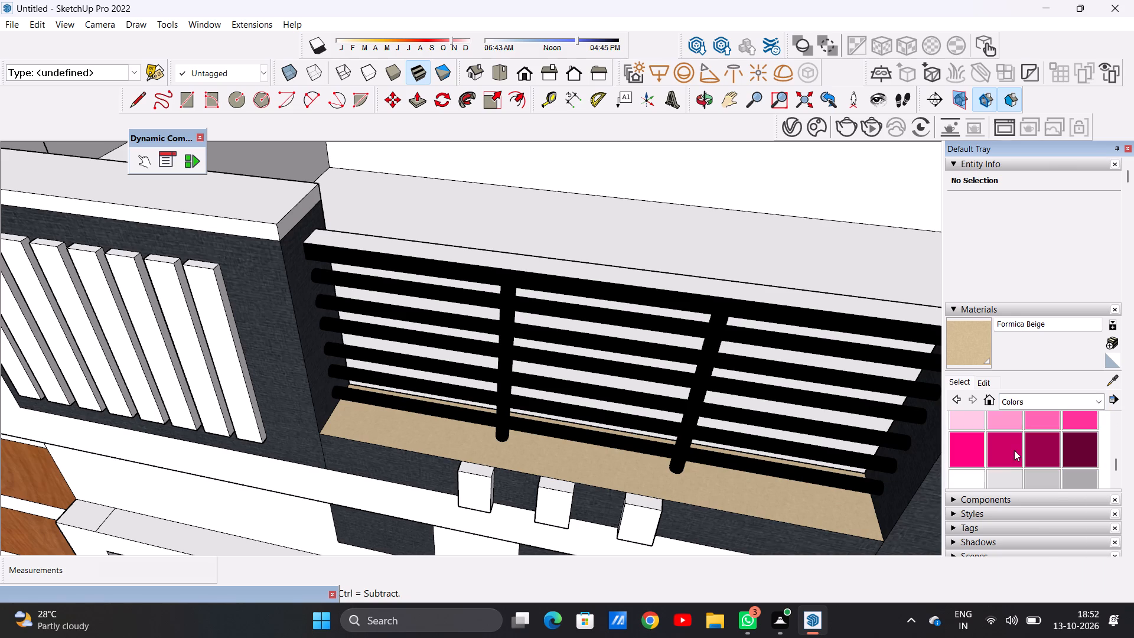
pyautogui.scroll(-2, 1014, 449)
pyautogui.click(966, 429)
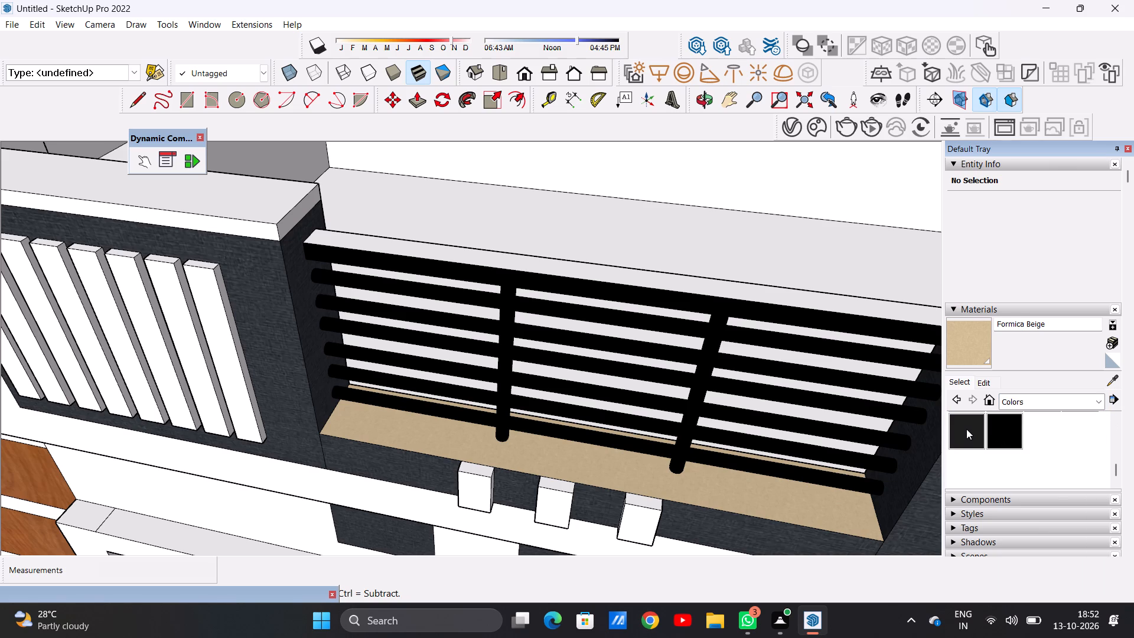
pyautogui.scroll(14, 562, 287)
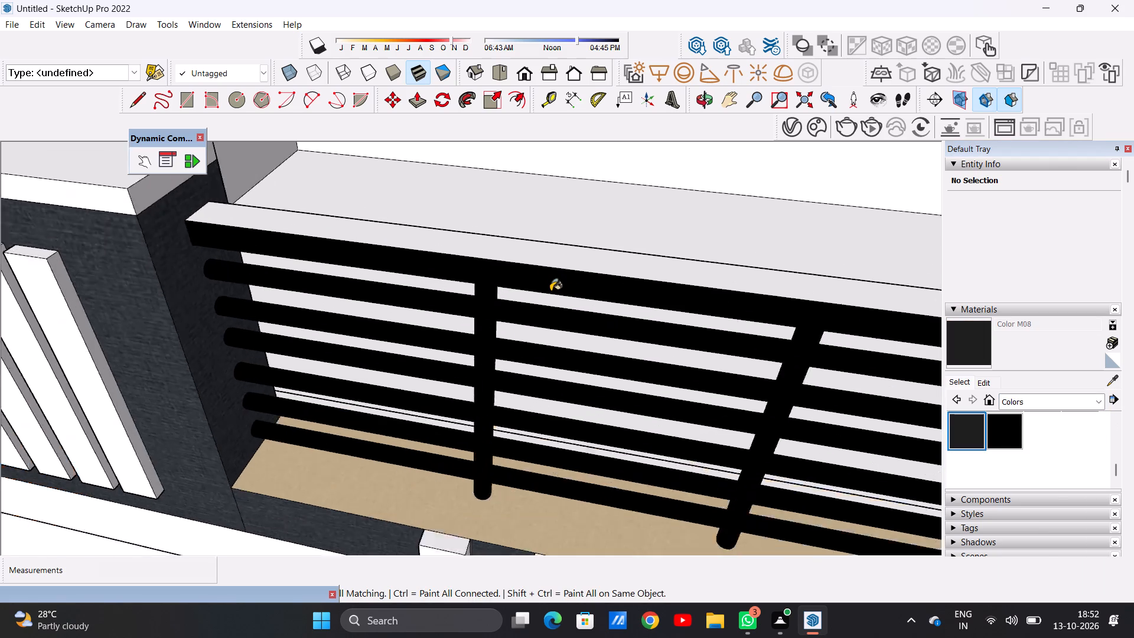
pyautogui.scroll(8, 550, 291)
pyautogui.click(562, 247)
pyautogui.scroll(-12, 562, 247)
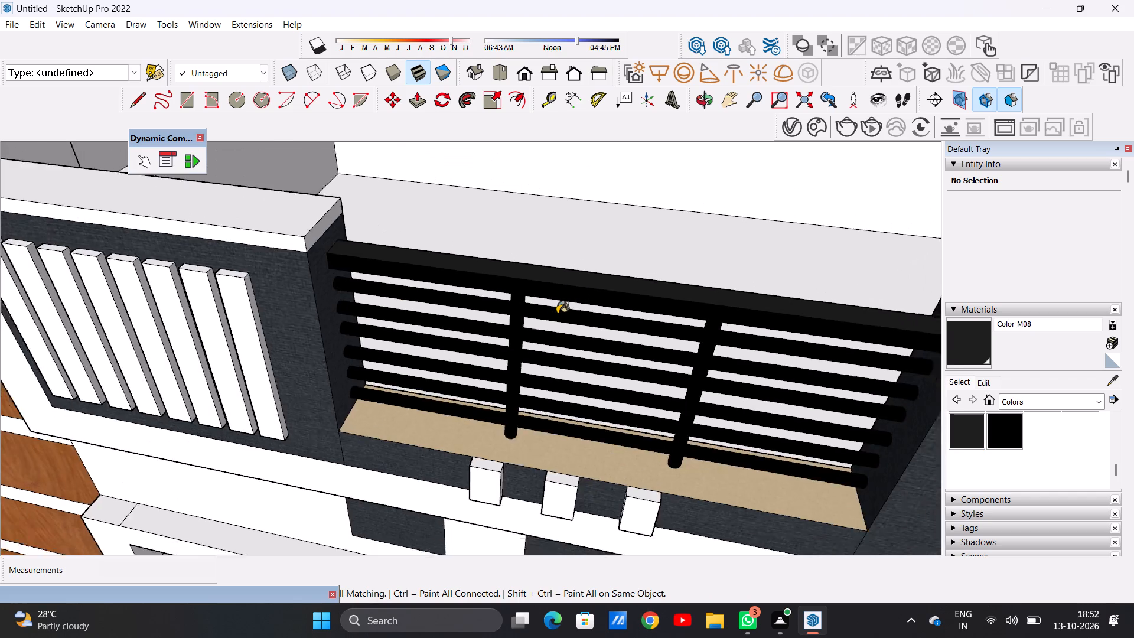
pyautogui.scroll(-2, 557, 314)
pyautogui.moveTo(626, 368); pyautogui.dragTo(626, 178, button='middle')
pyautogui.scroll(11, 649, 243)
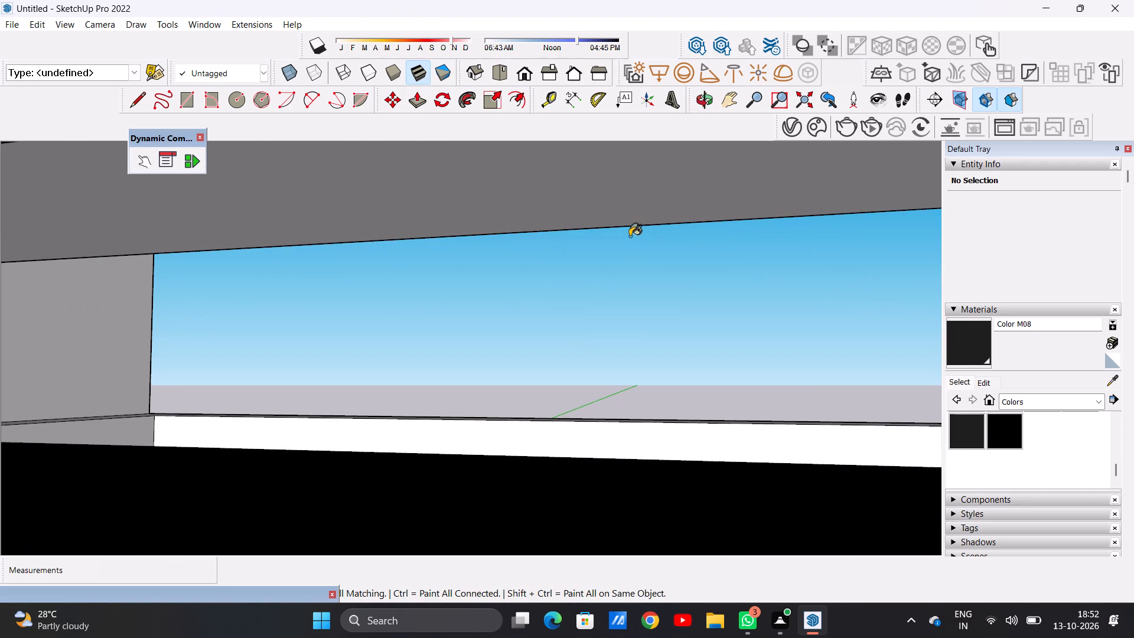
pyautogui.click(611, 210)
# Paint the front, top and underside faces of the first-floor balcony railing's handrail with Color M08.
pyautogui.scroll(-20, 612, 344)
pyautogui.scroll(-1, 612, 344)
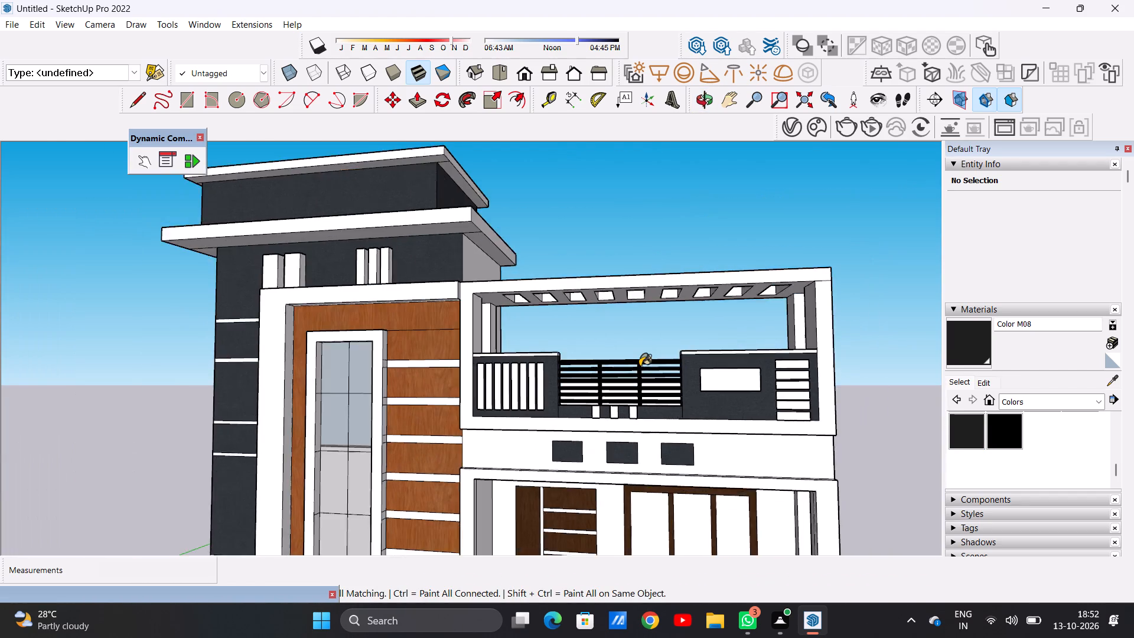
pyautogui.scroll(-4, 640, 366)
pyautogui.scroll(1, 640, 366)
pyautogui.scroll(-12, 640, 366)
pyautogui.scroll(1, 661, 461)
pyautogui.scroll(-1, 661, 460)
pyautogui.scroll(11, 661, 460)
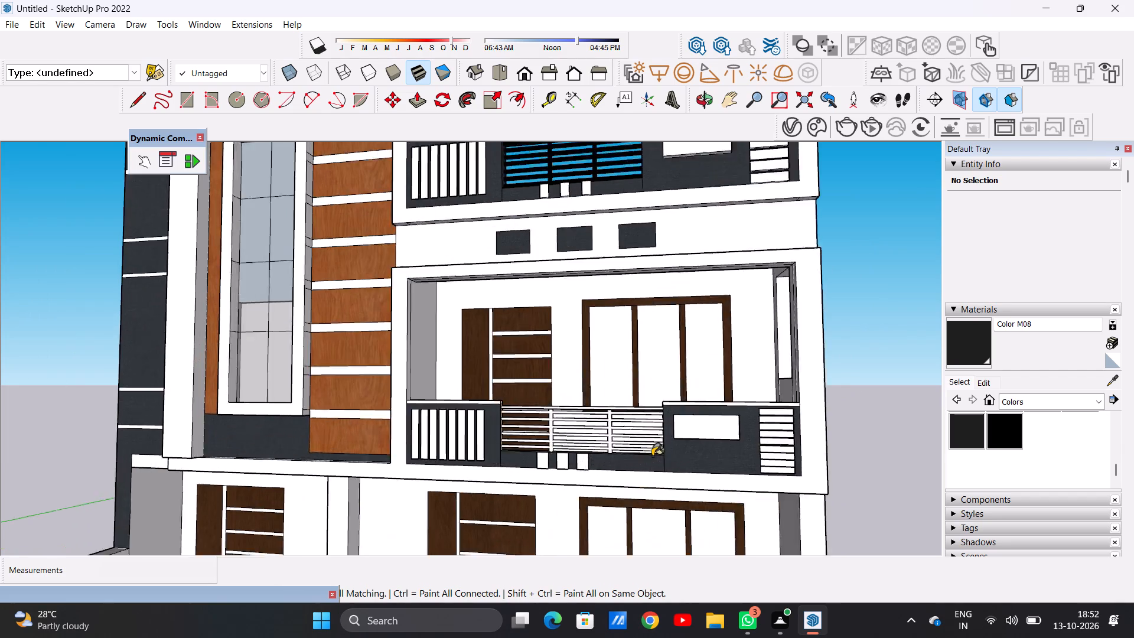
pyautogui.scroll(9, 652, 456)
pyautogui.moveTo(593, 418); pyautogui.dragTo(602, 529, button='middle')
pyautogui.scroll(3, 620, 389)
pyautogui.scroll(-1, 620, 389)
pyautogui.scroll(11, 620, 389)
pyautogui.click(630, 382)
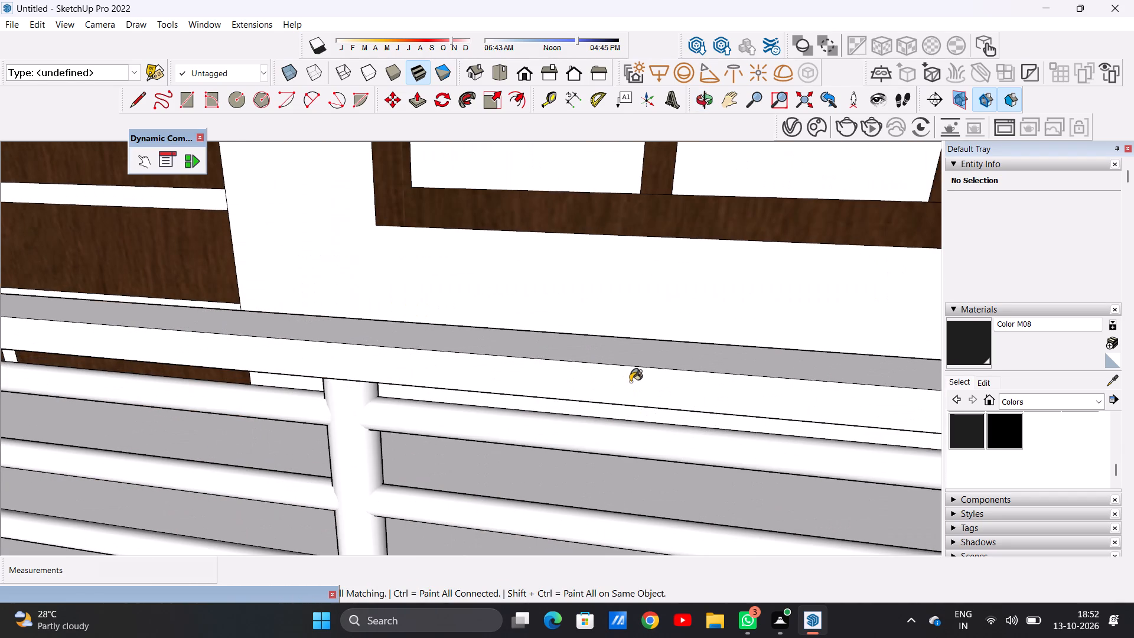
pyautogui.click(615, 360)
pyautogui.scroll(-3, 610, 390)
pyautogui.moveTo(599, 431); pyautogui.dragTo(595, 301, button='middle')
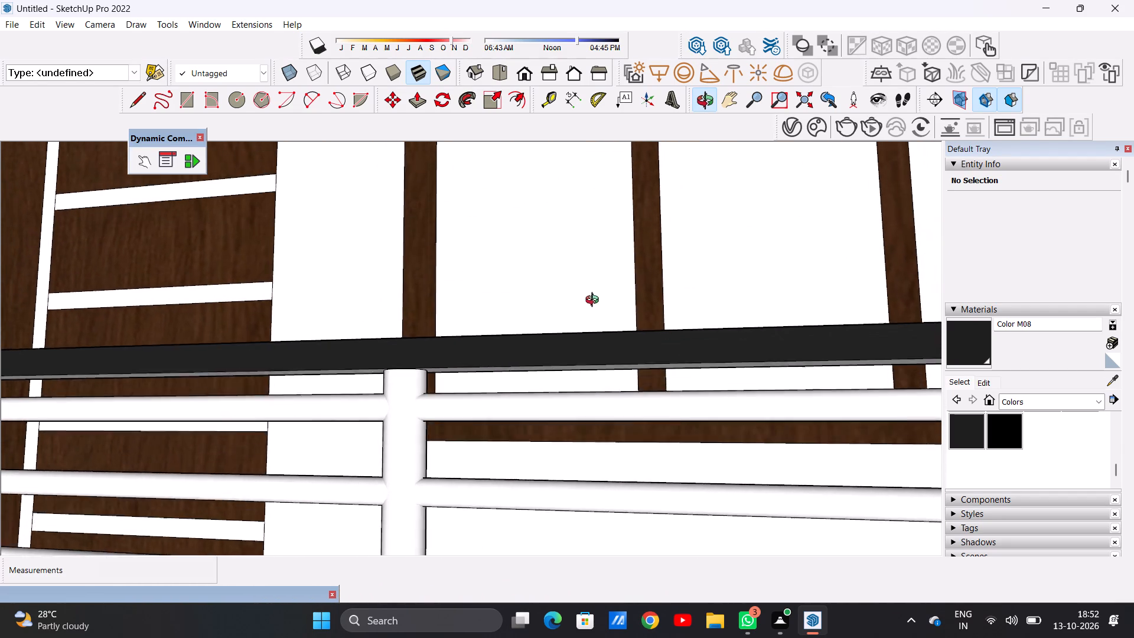
pyautogui.moveTo(595, 301); pyautogui.dragTo(592, 291, button='middle')
pyautogui.scroll(10, 623, 366)
pyautogui.click(615, 357)
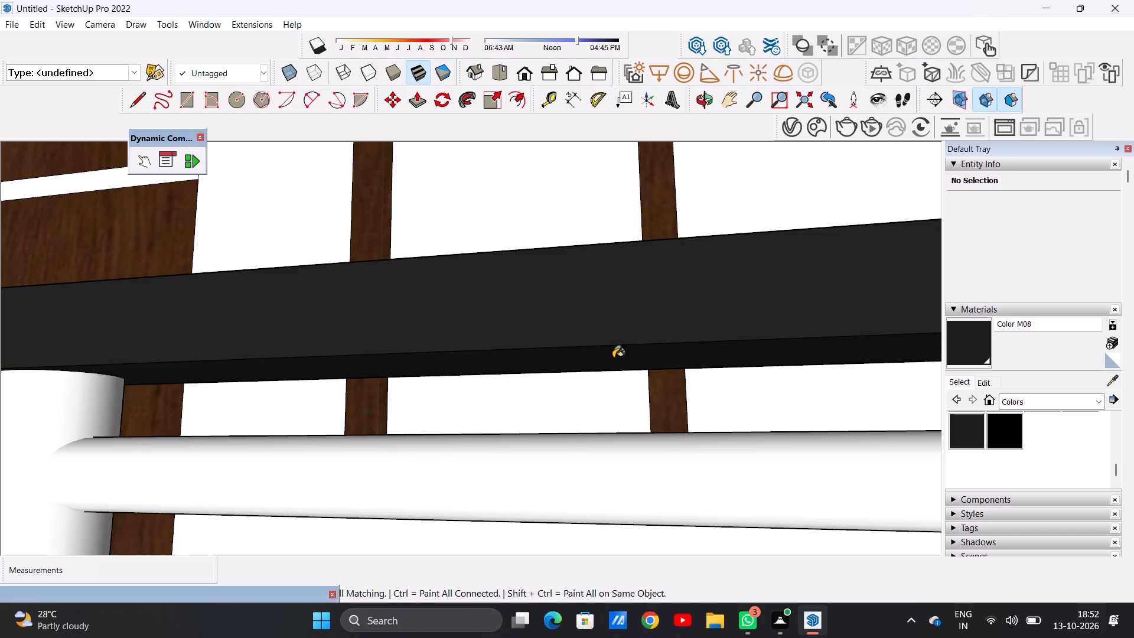
# Paint the rear face of the first-floor balcony handrail, on the side facing the house, with Color M08.
pyautogui.scroll(-16, 597, 370)
pyautogui.moveTo(548, 373); pyautogui.dragTo(177, 463, button='middle')
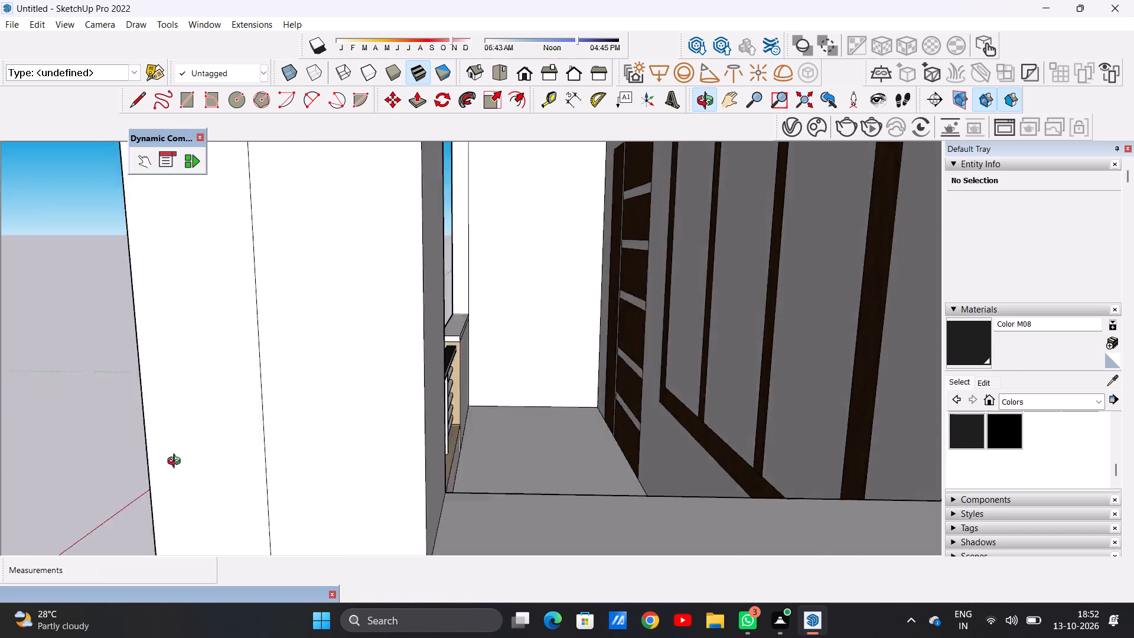
pyautogui.moveTo(177, 463); pyautogui.dragTo(128, 471, button='middle')
pyautogui.scroll(9, 363, 435)
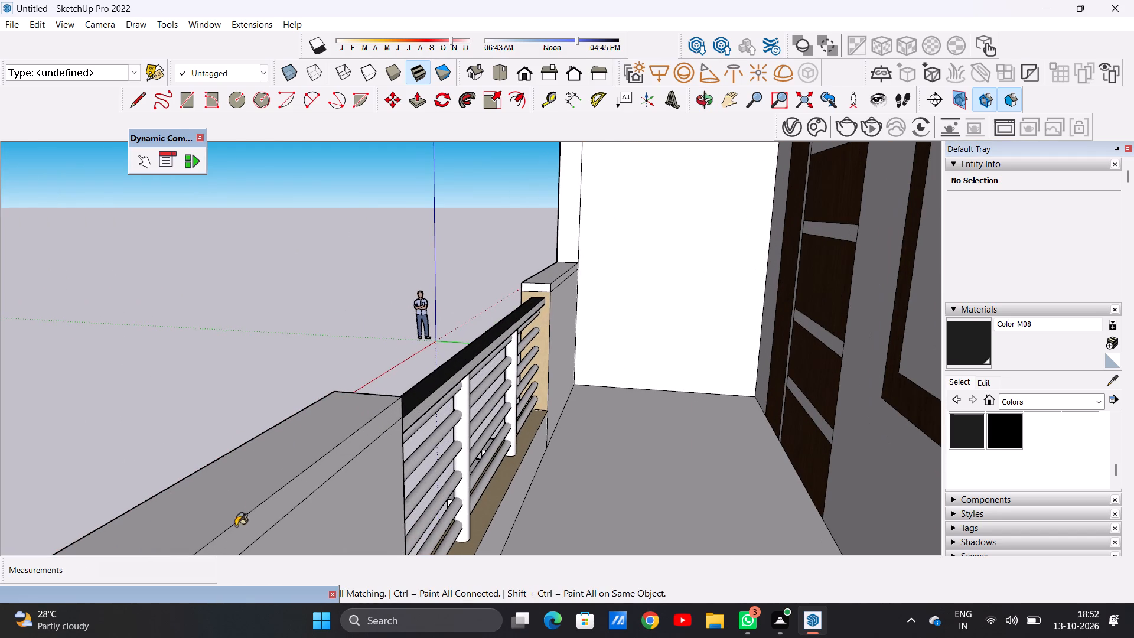
pyautogui.scroll(2, 400, 418)
pyautogui.scroll(-1, 403, 416)
pyautogui.scroll(9, 403, 416)
pyautogui.click(416, 426)
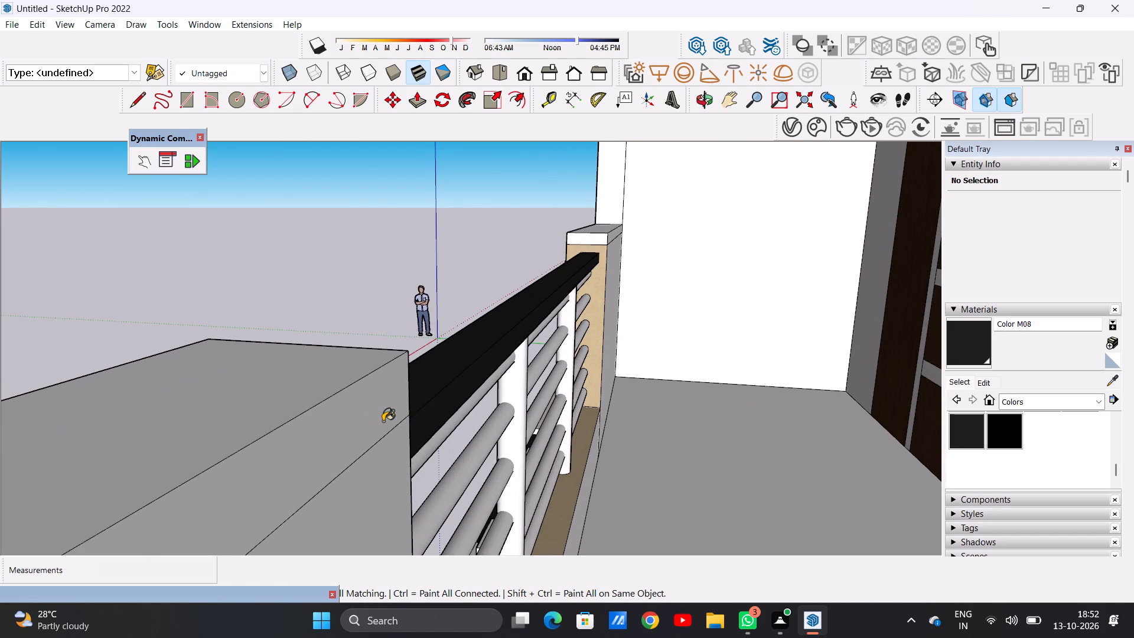
# Paint the upper three horizontal bars of the first-floor balcony railing with Color M08.
pyautogui.scroll(-4, 383, 421)
pyautogui.scroll(1, 383, 421)
pyautogui.scroll(-20, 383, 421)
pyautogui.scroll(-3, 383, 421)
pyautogui.moveTo(101, 411); pyautogui.dragTo(244, 409, button='middle')
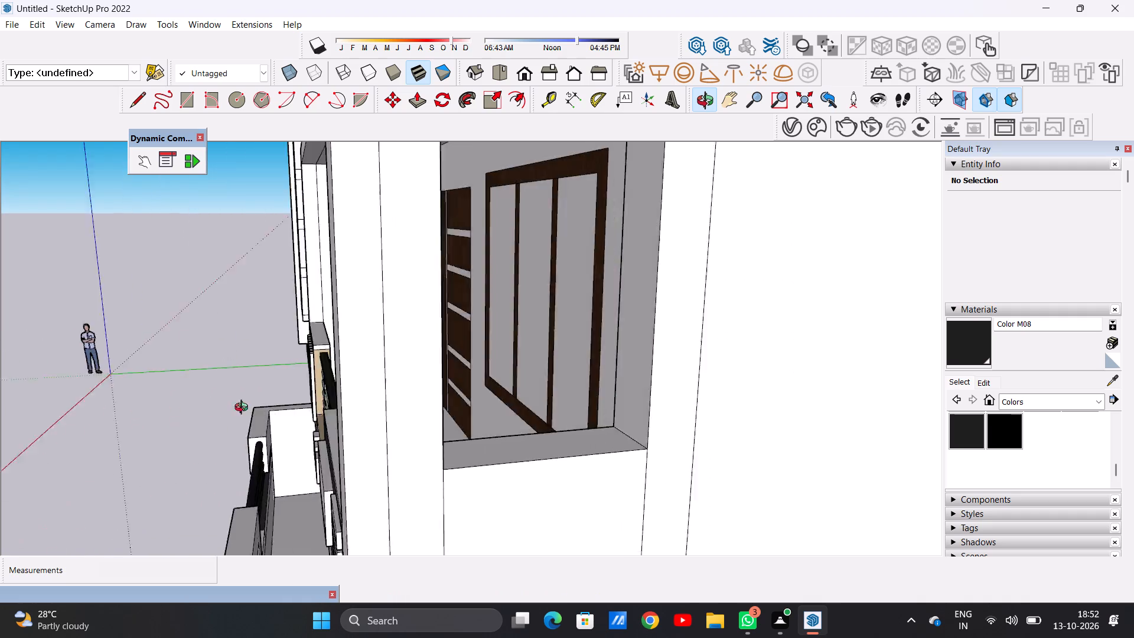
pyautogui.moveTo(244, 409); pyautogui.dragTo(513, 401, button='middle')
pyautogui.scroll(-5, 328, 395)
pyautogui.scroll(3, 206, 490)
pyautogui.scroll(-1, 206, 490)
pyautogui.scroll(4, 206, 490)
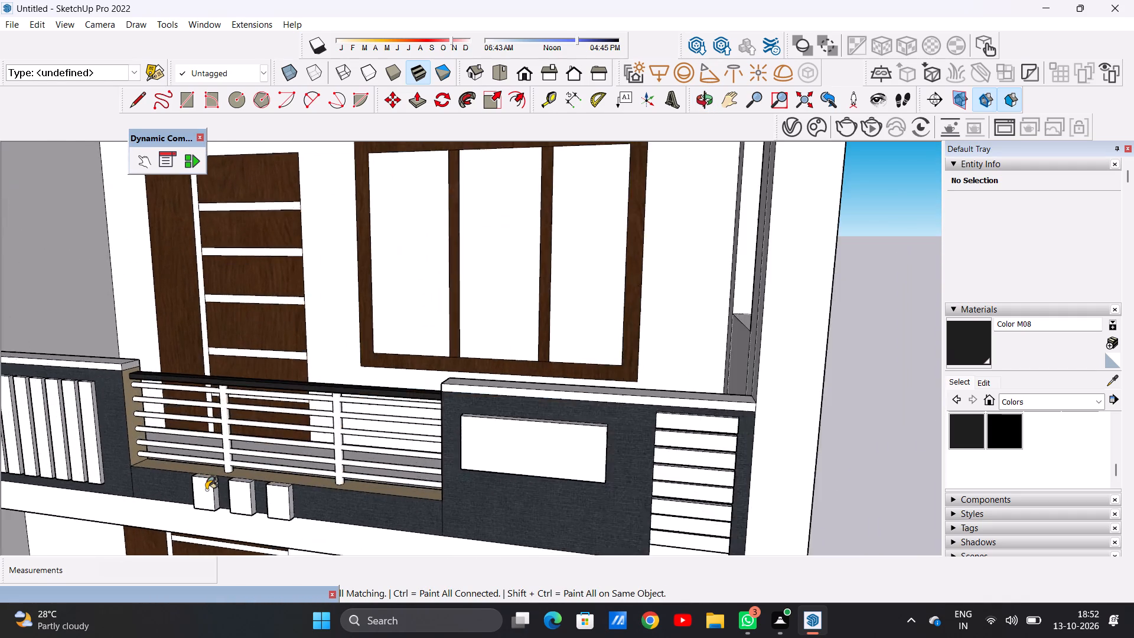
pyautogui.scroll(5, 206, 490)
pyautogui.scroll(7, 211, 347)
pyautogui.scroll(-5, 211, 347)
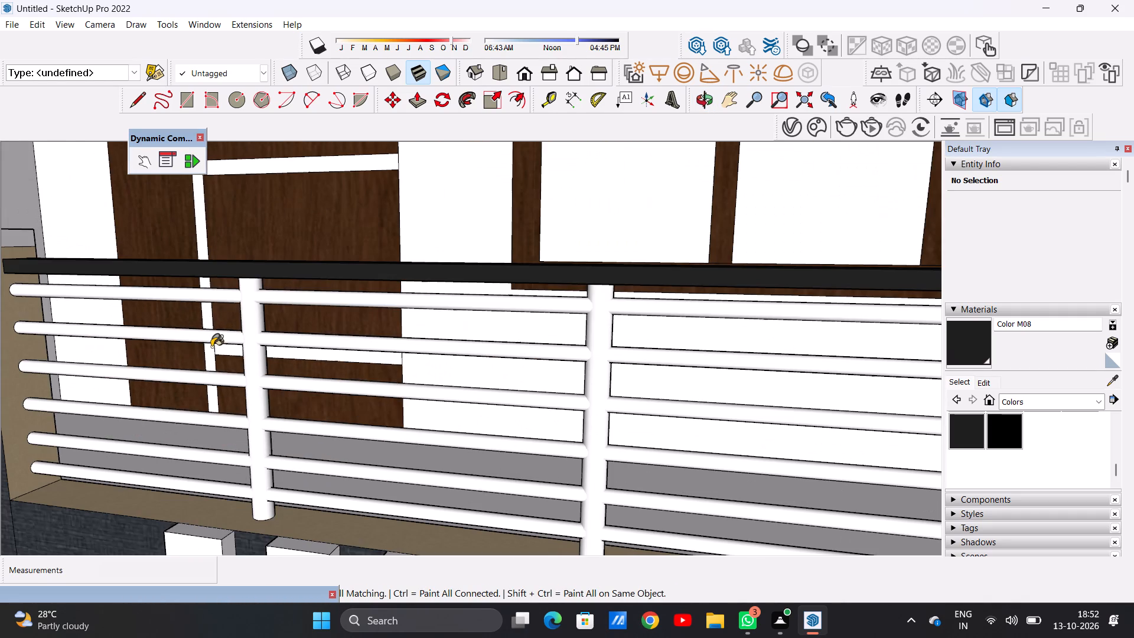
pyautogui.scroll(4, 219, 288)
pyautogui.click(220, 299)
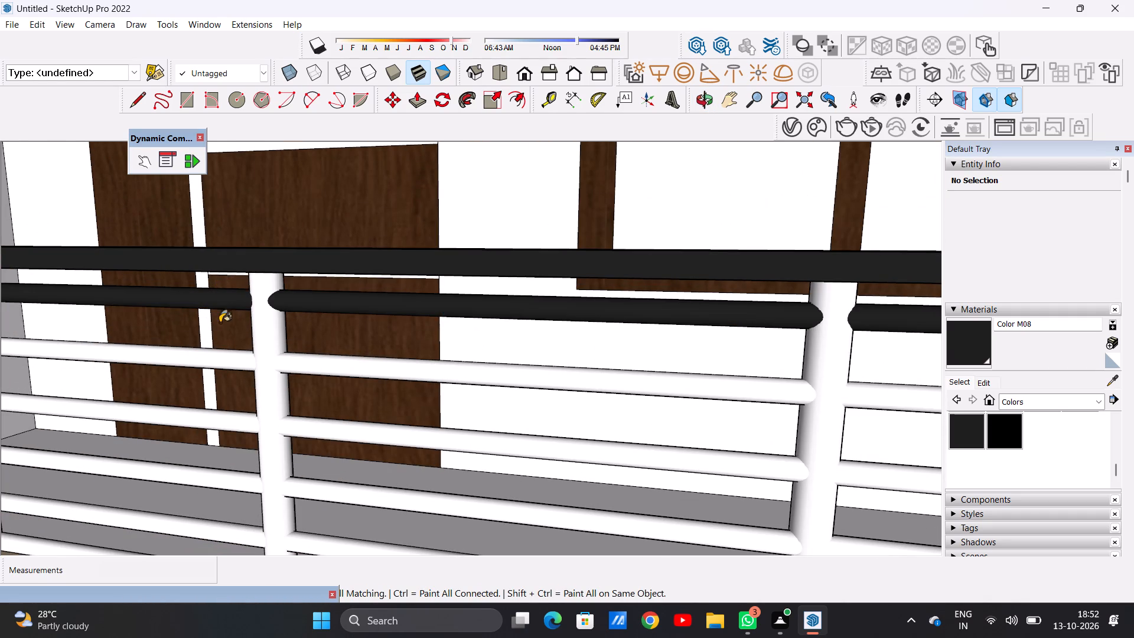
pyautogui.click(221, 360)
pyautogui.click(223, 419)
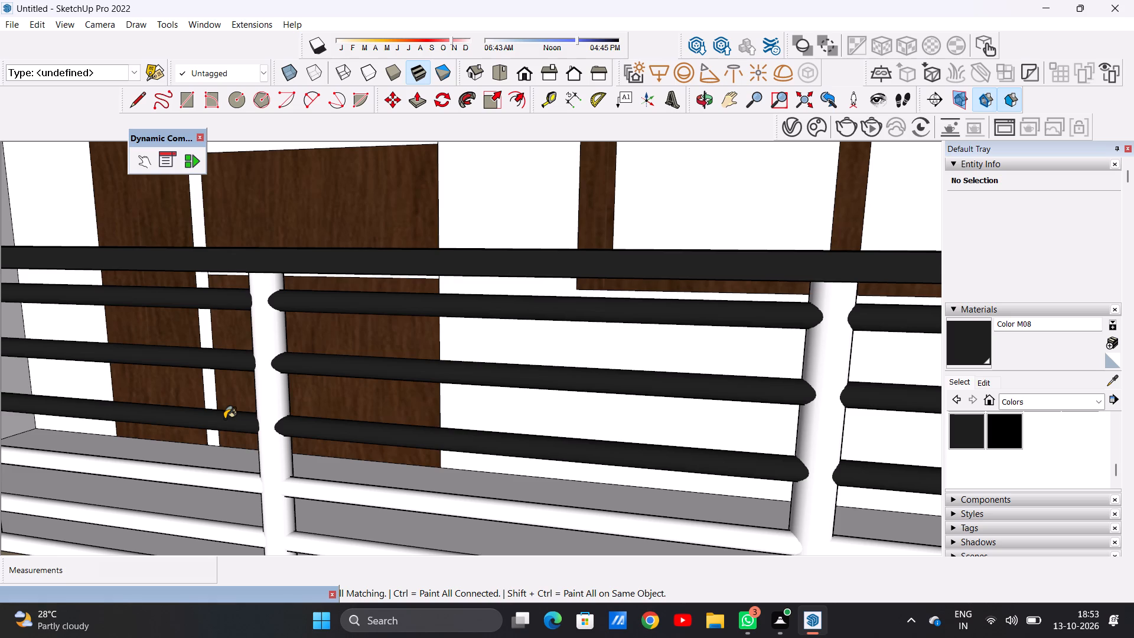
# Paint the lower three horizontal bars of the first-floor balcony railing with Color M08.
pyautogui.scroll(-4, 224, 419)
pyautogui.scroll(-4, 397, 418)
pyautogui.scroll(11, 315, 450)
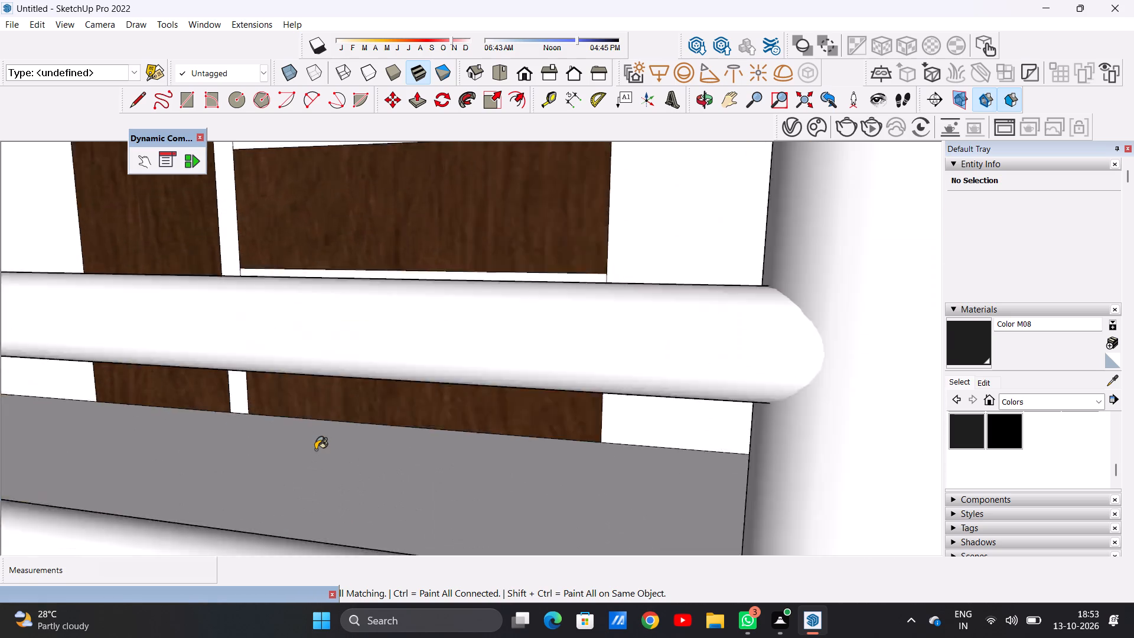
pyautogui.scroll(2, 315, 450)
pyautogui.scroll(-6, 315, 450)
pyautogui.click(300, 409)
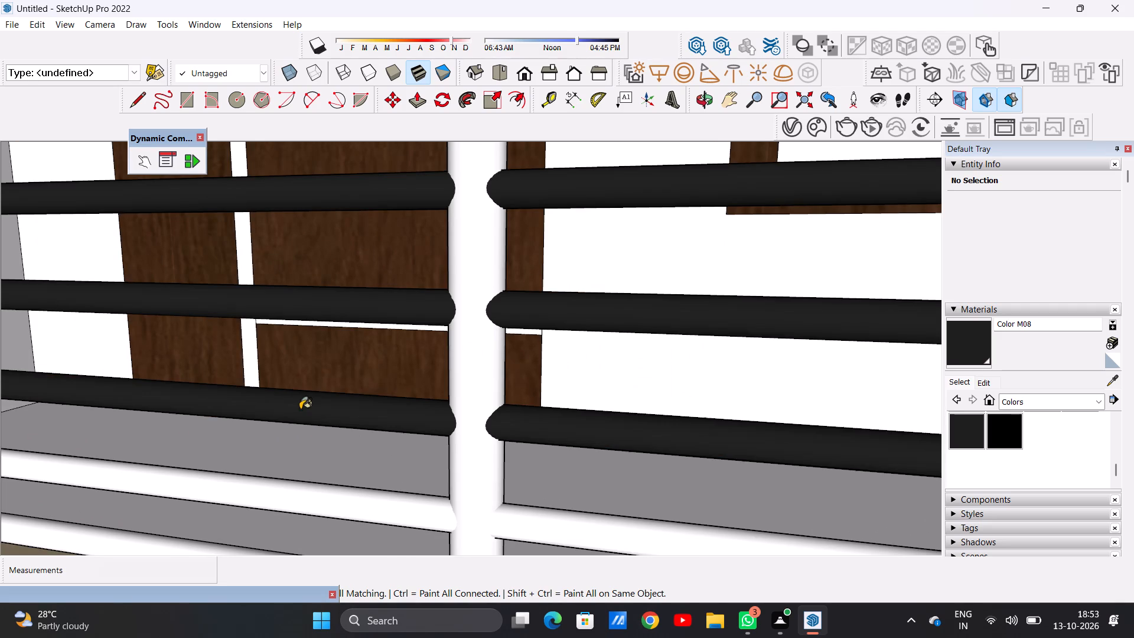
pyautogui.click(285, 495)
pyautogui.scroll(-6, 370, 338)
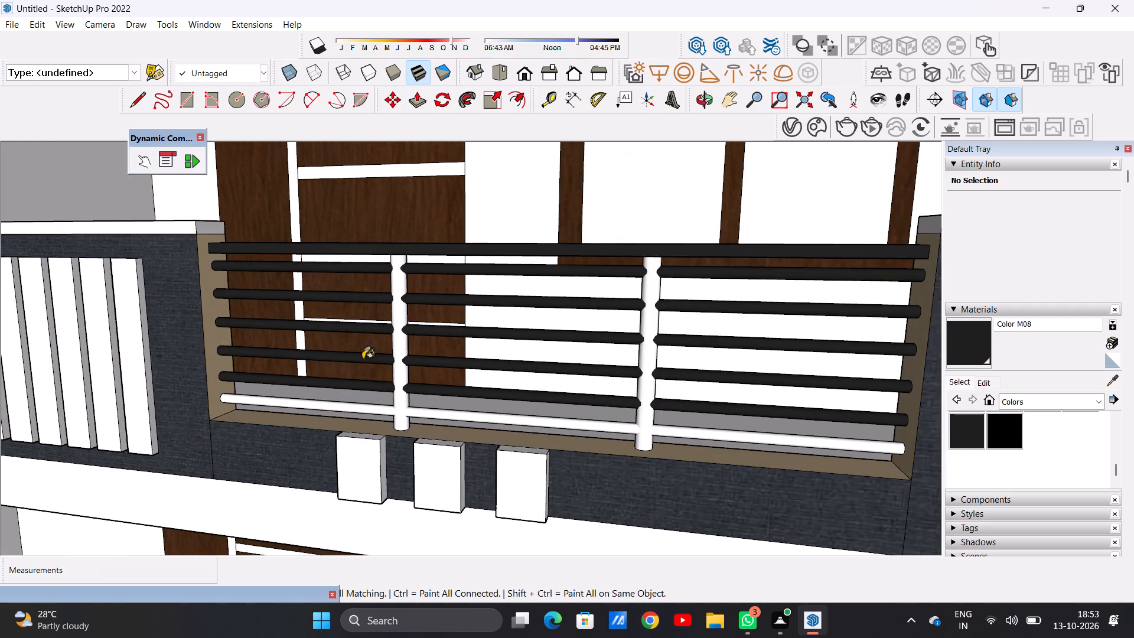
pyautogui.scroll(12, 340, 409)
pyautogui.click(348, 263)
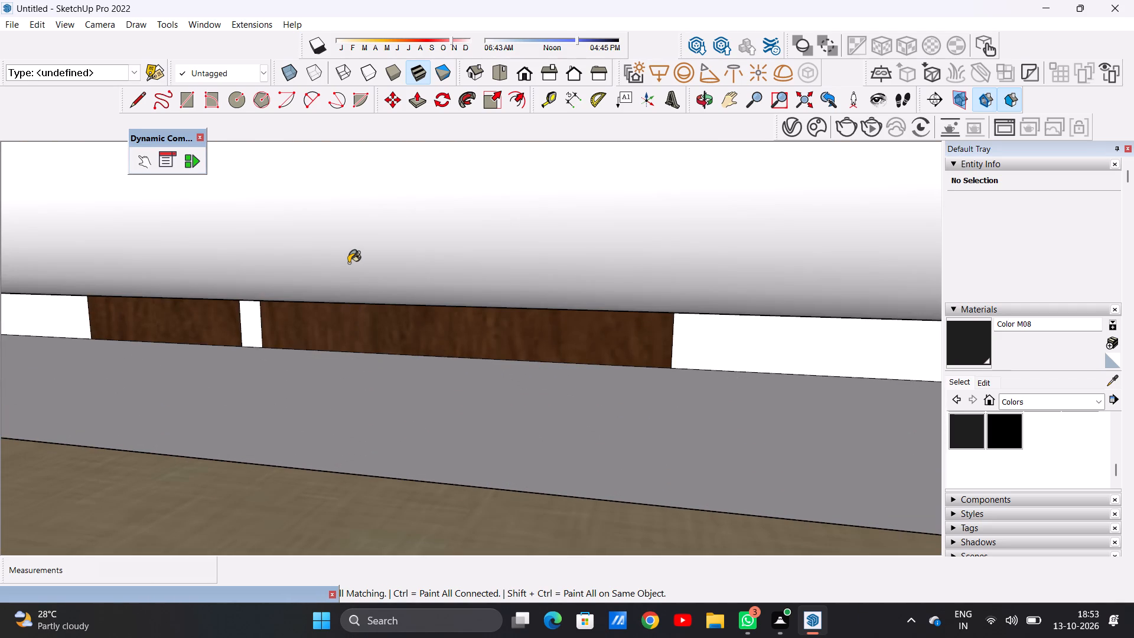
# Paint the two vertical posts of the first-floor balcony railing with Color M08.
pyautogui.scroll(-19, 299, 383)
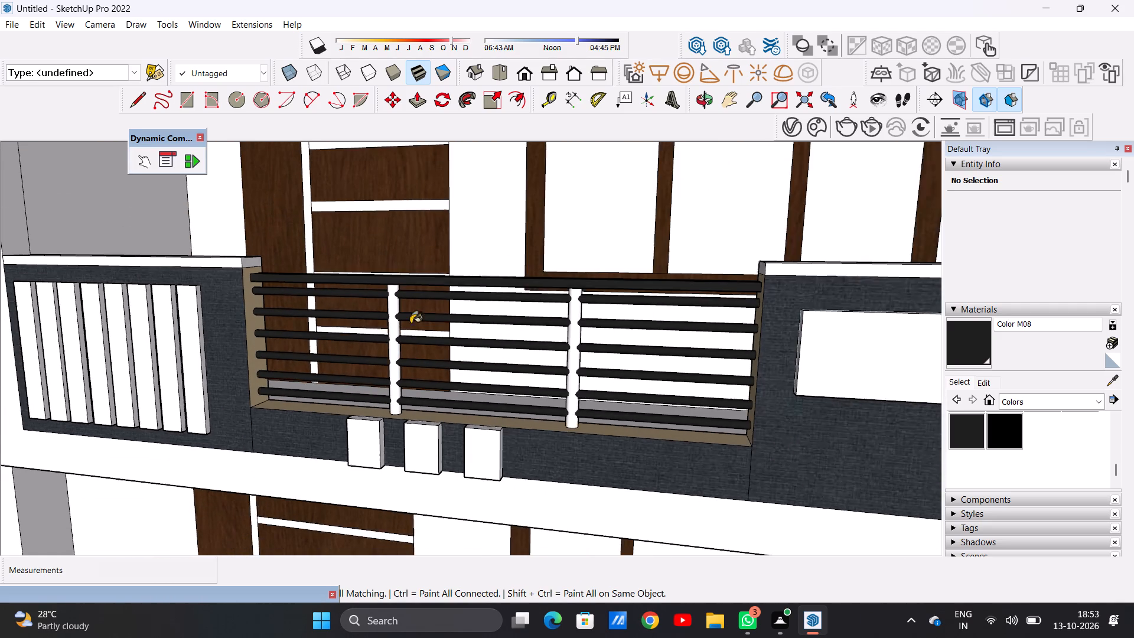
pyautogui.scroll(11, 409, 299)
pyautogui.click(374, 314)
pyautogui.scroll(-10, 375, 319)
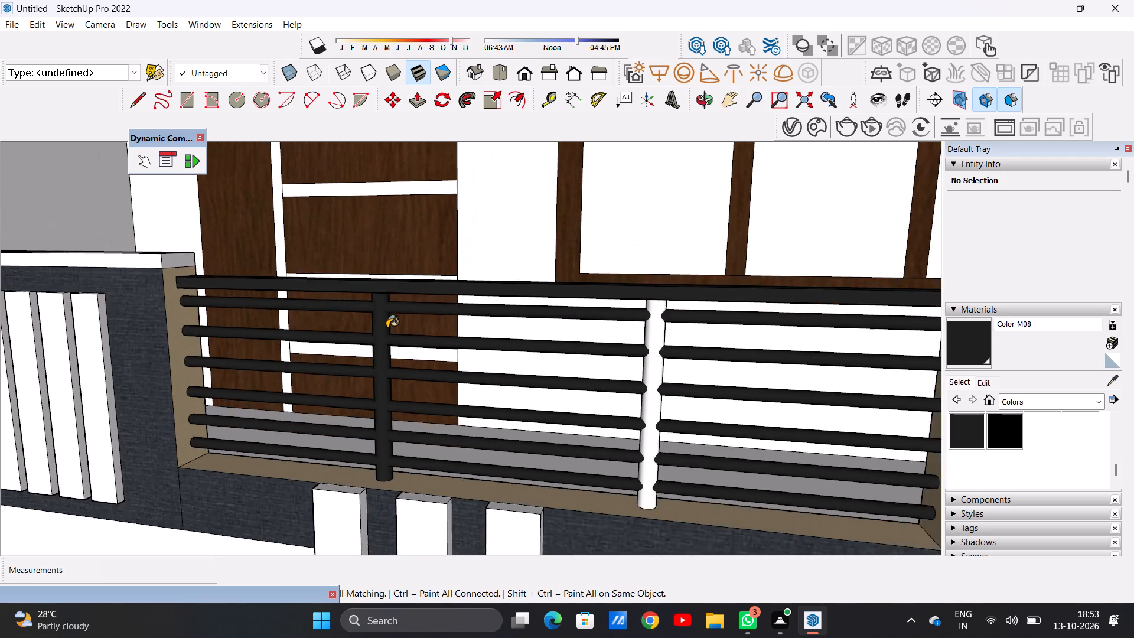
pyautogui.scroll(-3, 387, 328)
pyautogui.scroll(11, 565, 327)
pyautogui.click(563, 327)
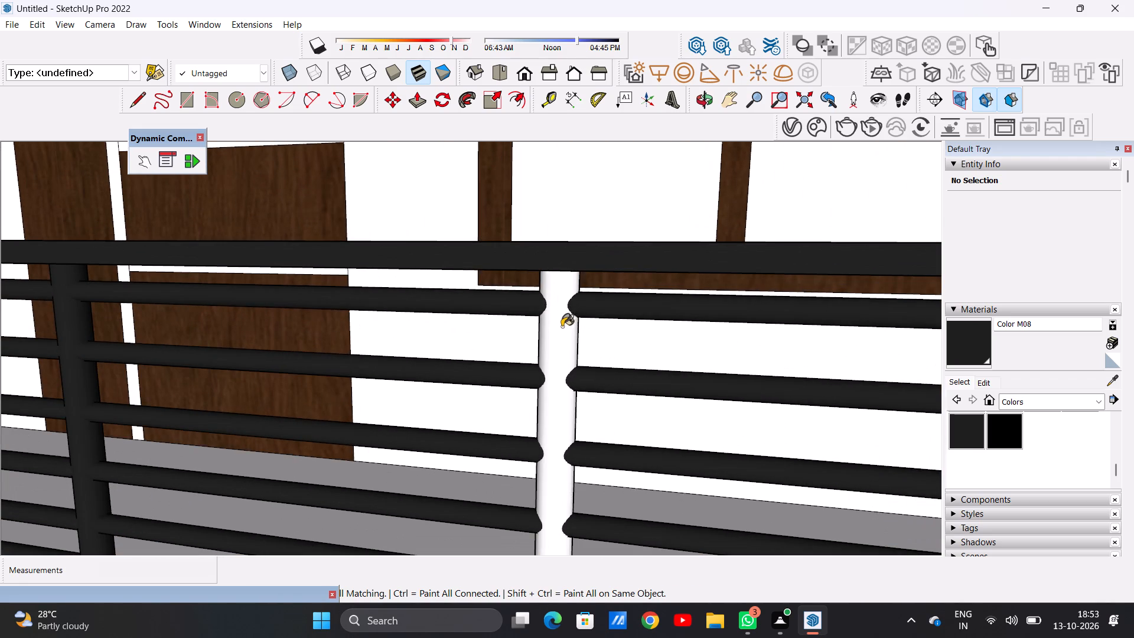
# Examine the first-floor balcony railing from below and then the whole front facade of the house.
pyautogui.scroll(-5, 547, 333)
pyautogui.moveTo(467, 399); pyautogui.dragTo(462, 278, button='middle')
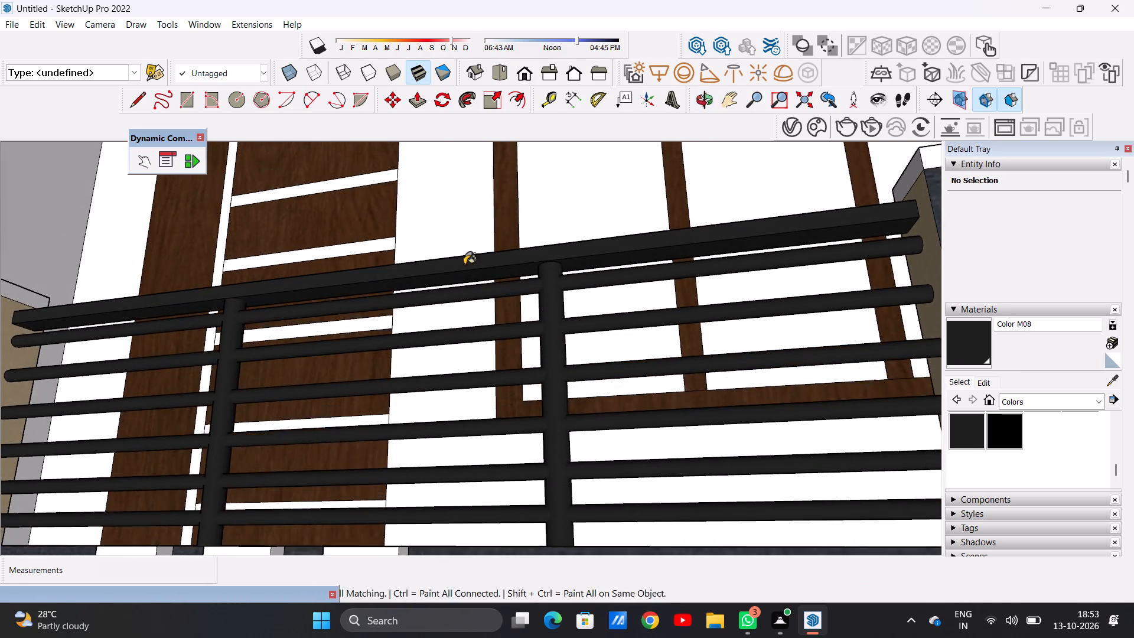
pyautogui.middleClick(466, 257)
pyautogui.middleClick(468, 253)
pyautogui.moveTo(468, 253); pyautogui.dragTo(489, 368, button='middle')
pyautogui.scroll(-16, 489, 392)
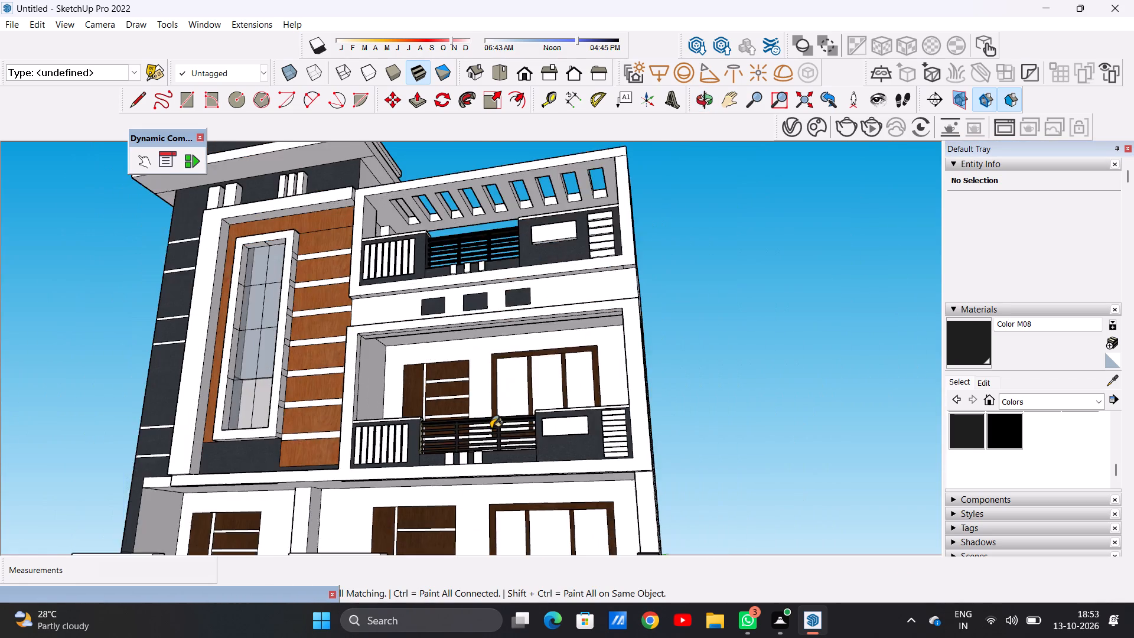
pyautogui.scroll(-5, 491, 428)
pyautogui.moveTo(498, 451); pyautogui.dragTo(562, 564, button='middle')
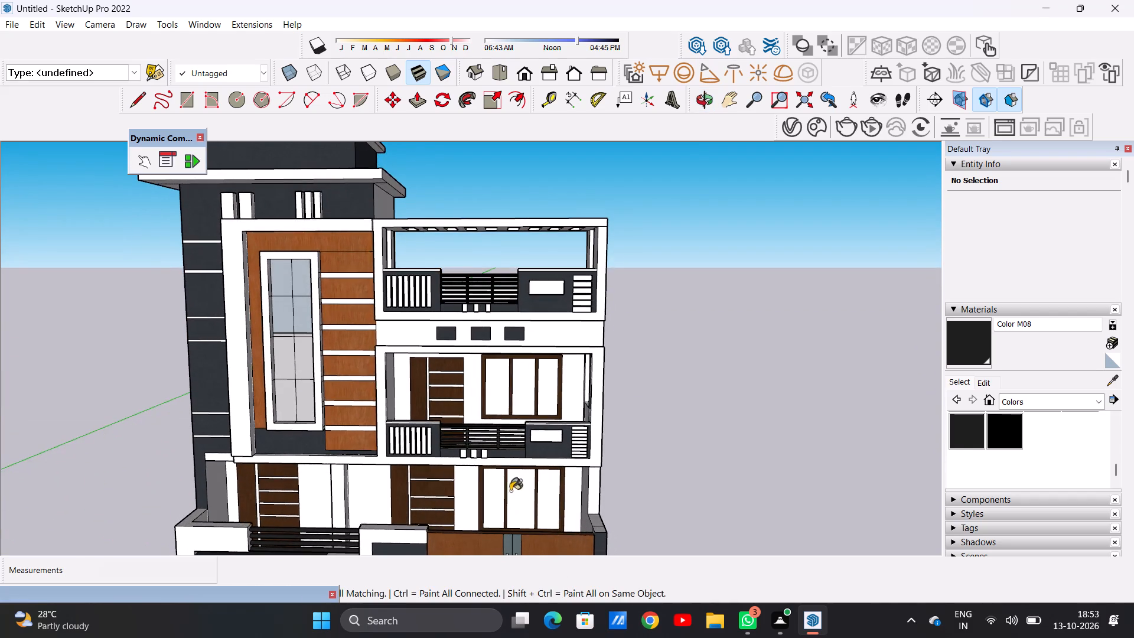
# Examine the front facade, balconies, boundary wall and side of the house from near and far at several angles.
pyautogui.scroll(7, 471, 464)
pyautogui.scroll(-1, 442, 436)
pyautogui.scroll(3, 442, 436)
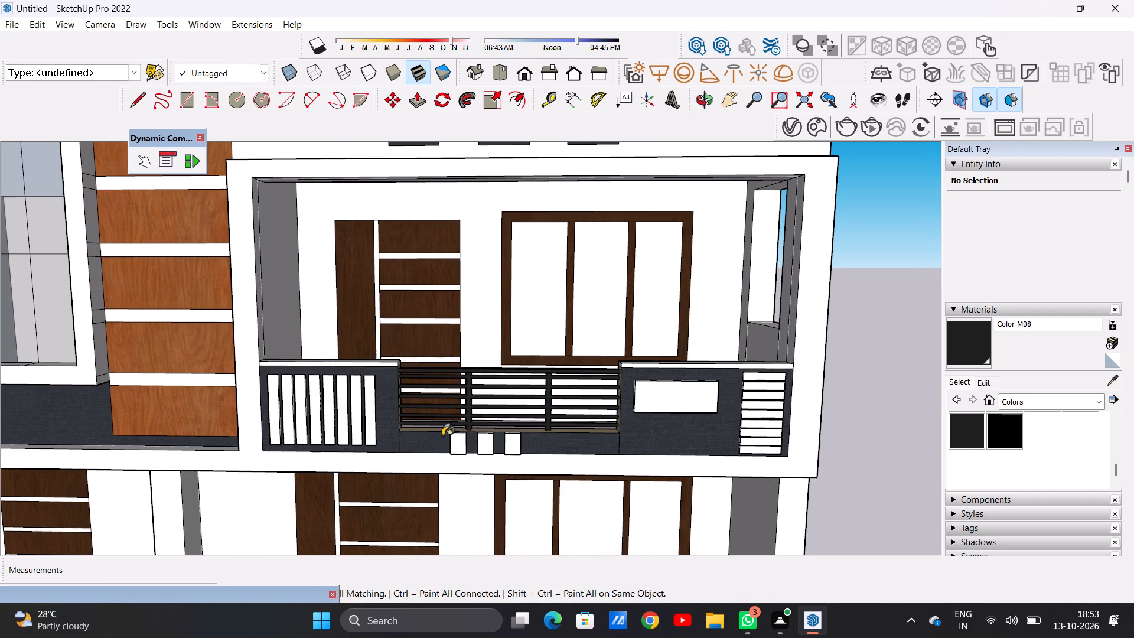
pyautogui.press('space')
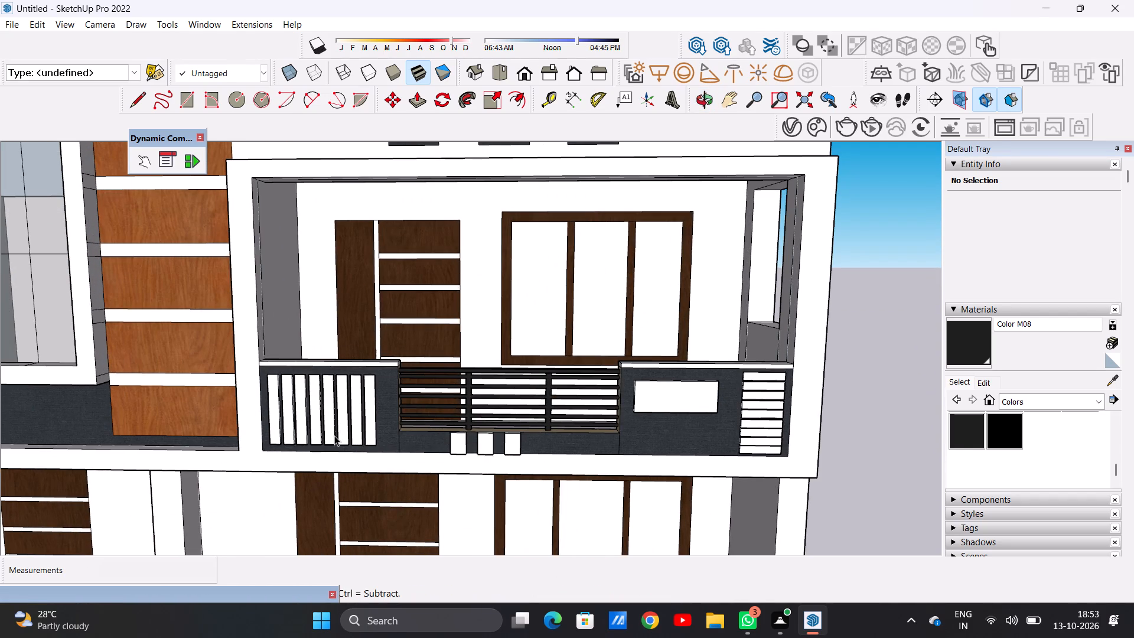
pyautogui.scroll(-18, 372, 388)
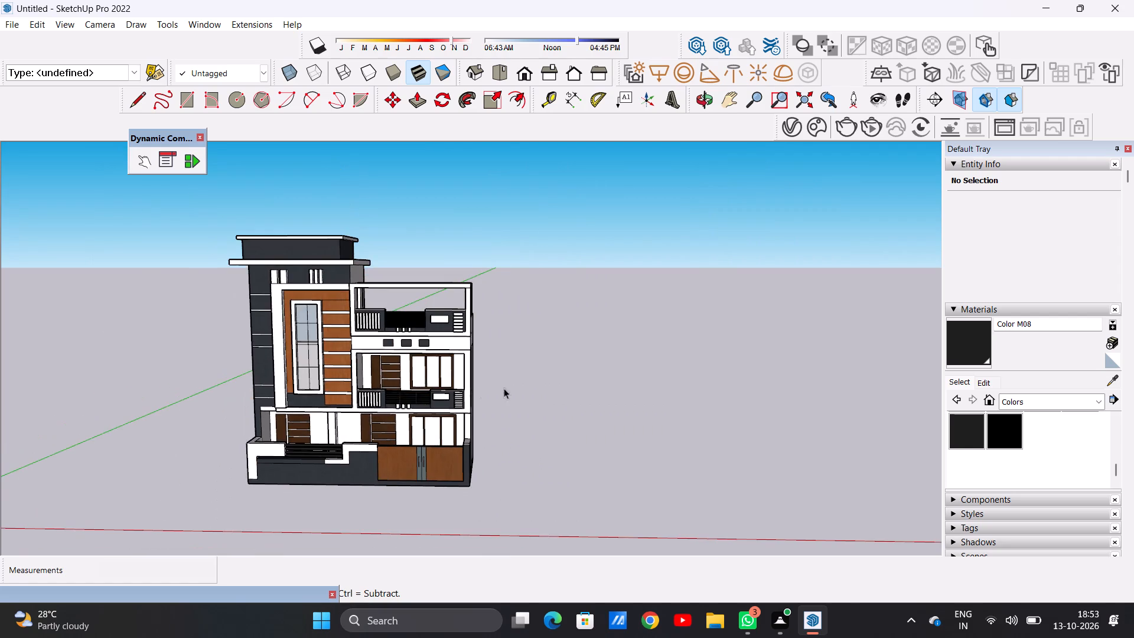
pyautogui.moveTo(547, 388); pyautogui.dragTo(443, 420, button='middle')
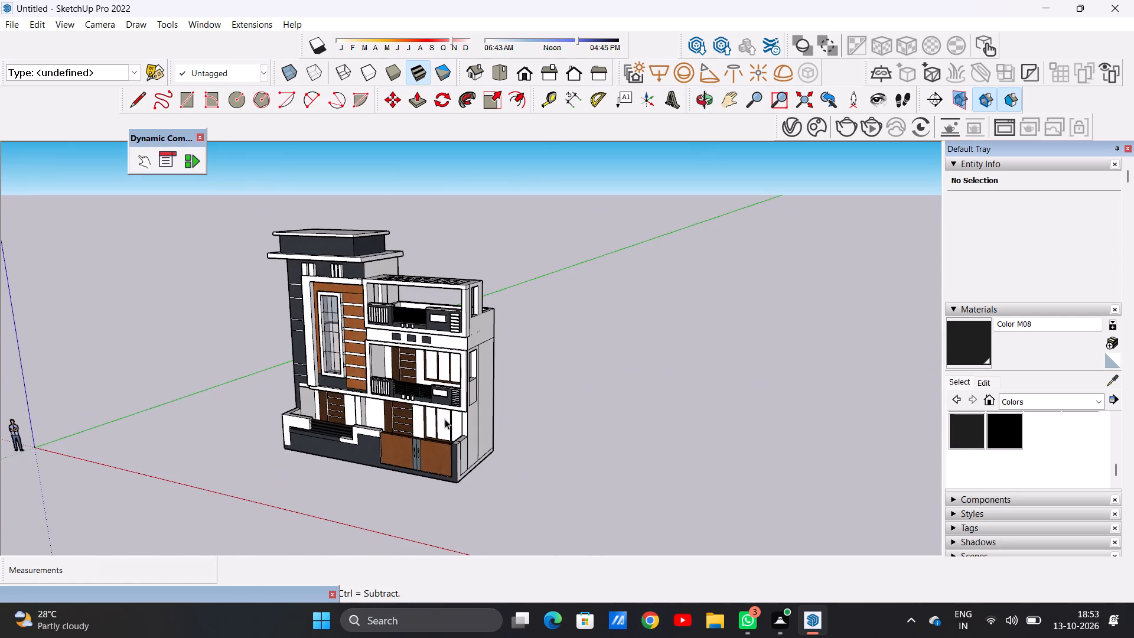
pyautogui.moveTo(79, 409); pyautogui.dragTo(206, 379, button='middle')
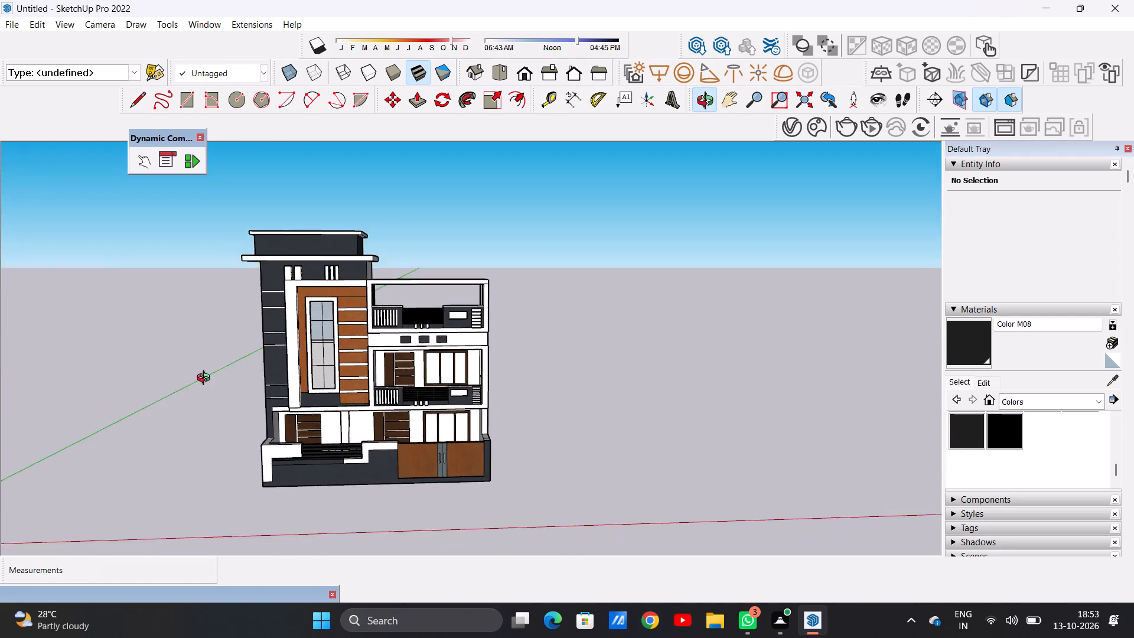
pyautogui.moveTo(206, 379); pyautogui.dragTo(195, 372, button='middle')
pyautogui.scroll(15, 305, 430)
pyautogui.moveTo(364, 421); pyautogui.dragTo(99, 422, button='middle')
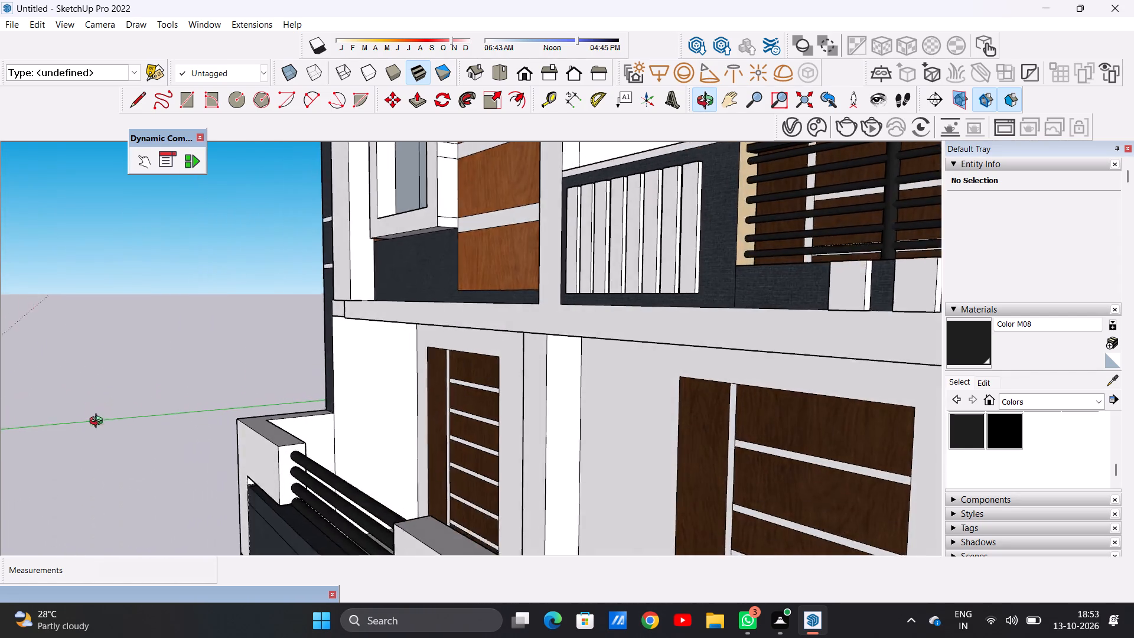
pyautogui.moveTo(99, 422); pyautogui.dragTo(340, 456, button='middle')
pyautogui.scroll(-7, 340, 456)
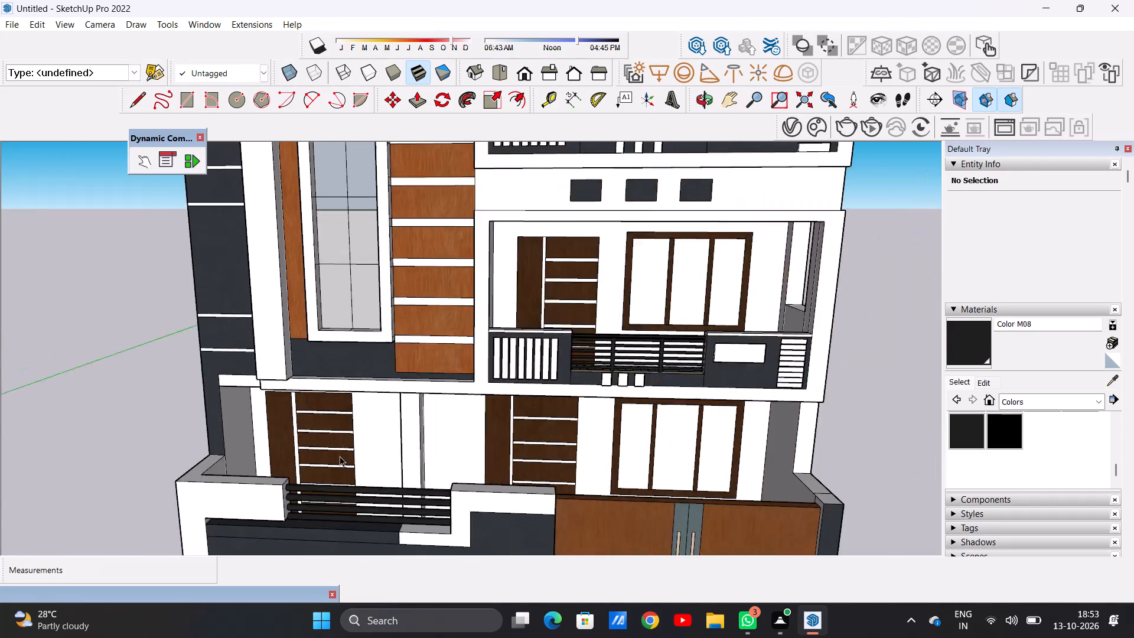
pyautogui.scroll(-2, 340, 456)
pyautogui.scroll(5, 340, 456)
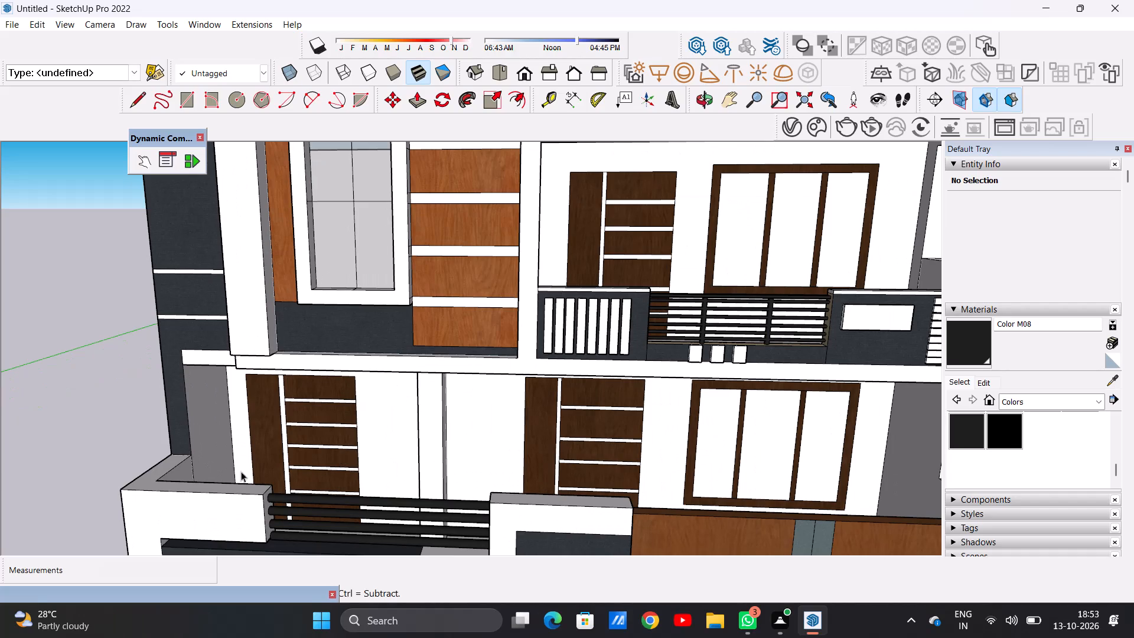
pyautogui.scroll(-19, 386, 479)
pyautogui.scroll(1, 354, 445)
pyautogui.scroll(-15, 355, 445)
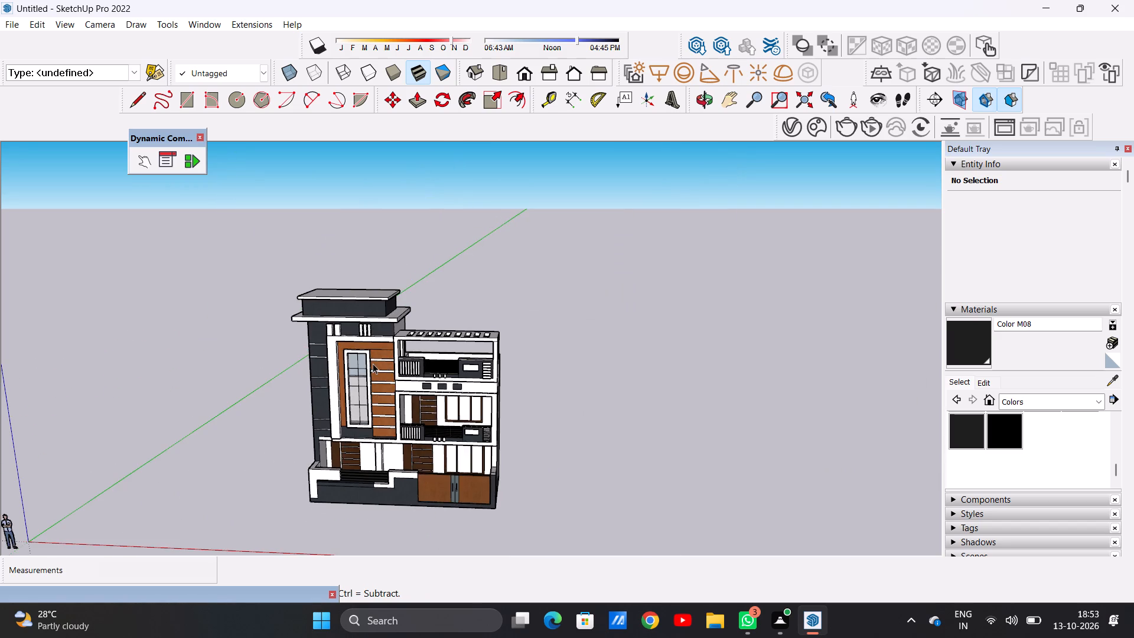
pyautogui.scroll(6, 373, 363)
pyautogui.scroll(-2, 373, 363)
pyautogui.moveTo(400, 472); pyautogui.dragTo(446, 447, button='middle')
pyautogui.scroll(-10, 430, 443)
pyautogui.scroll(2, 433, 432)
pyautogui.scroll(-1, 433, 432)
pyautogui.scroll(11, 433, 434)
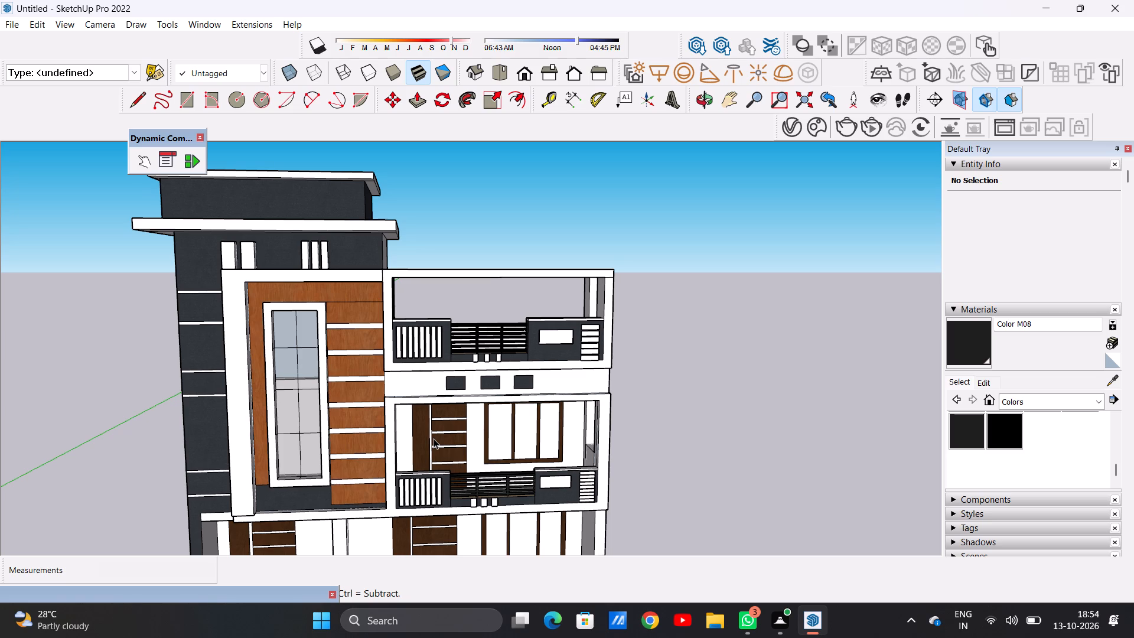
pyautogui.scroll(-15, 372, 419)
pyautogui.scroll(-20, 384, 421)
pyautogui.scroll(-1, 384, 421)
pyautogui.moveTo(470, 429); pyautogui.dragTo(267, 440, button='middle')
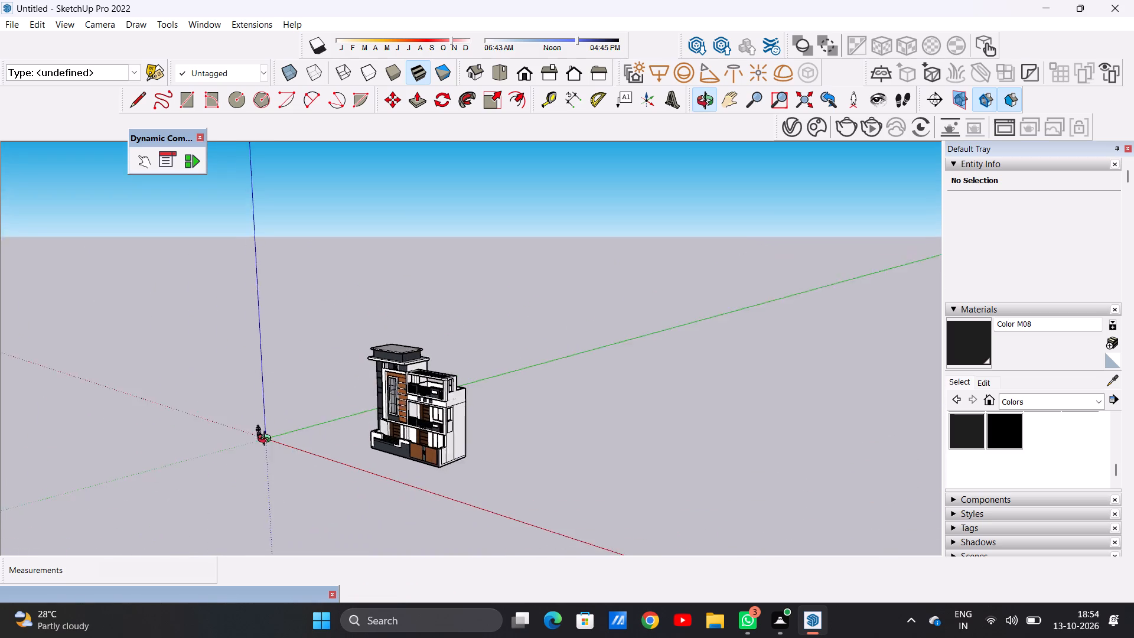
pyautogui.moveTo(267, 440); pyautogui.dragTo(267, 431, button='middle')
pyautogui.scroll(13, 373, 407)
pyautogui.scroll(-1, 477, 414)
pyautogui.scroll(4, 477, 414)
pyautogui.moveTo(312, 438); pyautogui.dragTo(449, 437, button='middle')
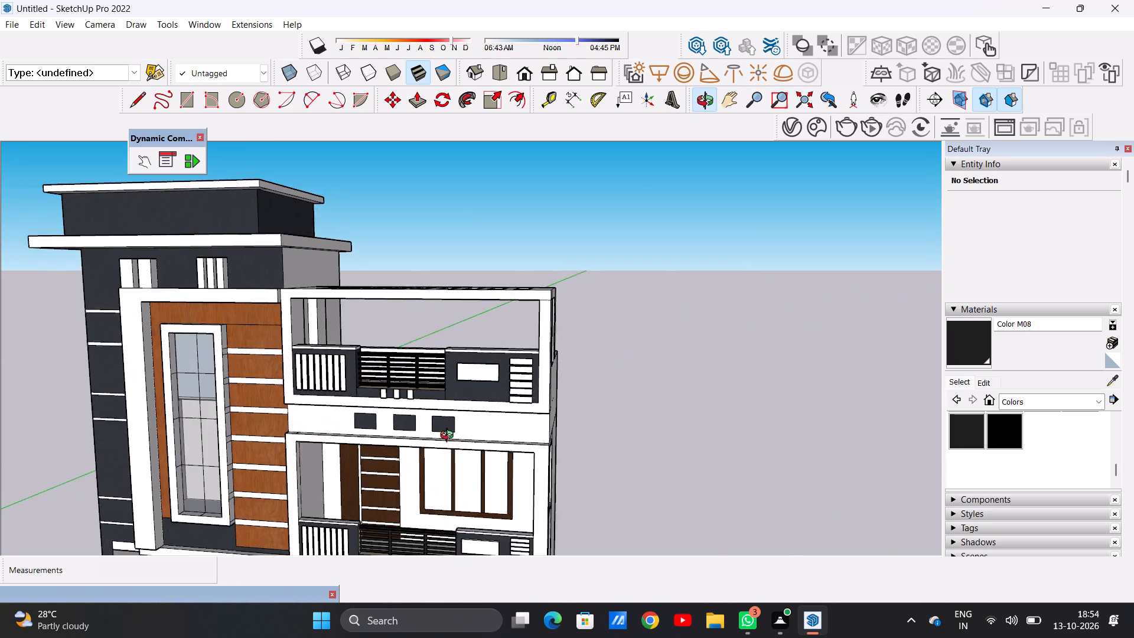
pyautogui.moveTo(449, 437); pyautogui.dragTo(458, 435, button='middle')
pyautogui.scroll(-5, 458, 435)
pyautogui.scroll(1, 432, 432)
pyautogui.scroll(-1, 432, 432)
pyautogui.scroll(2, 432, 432)
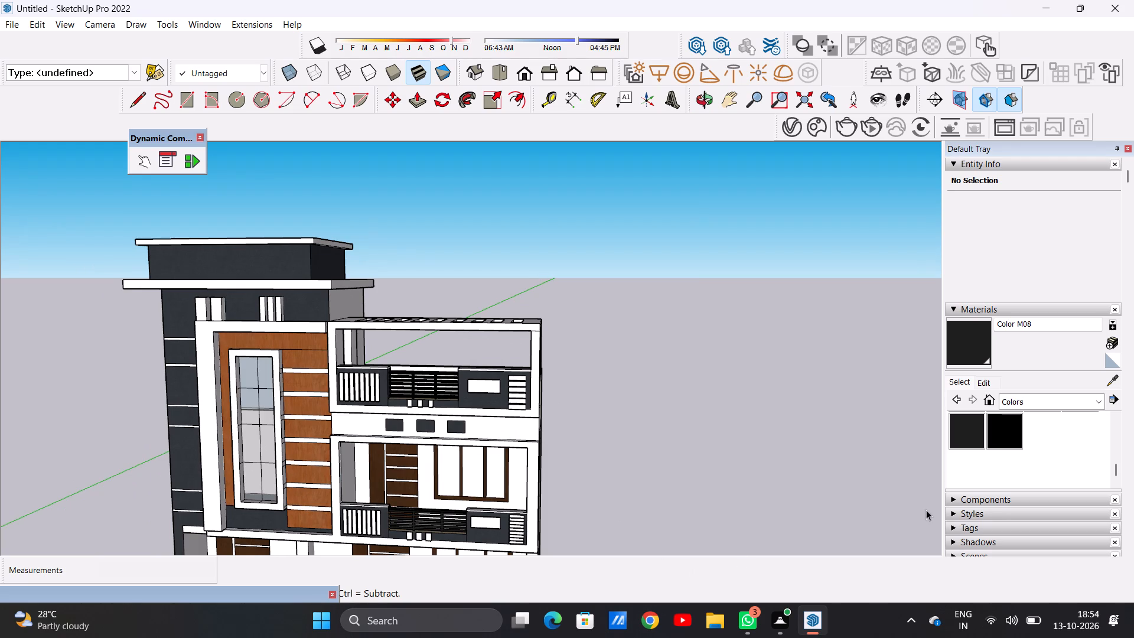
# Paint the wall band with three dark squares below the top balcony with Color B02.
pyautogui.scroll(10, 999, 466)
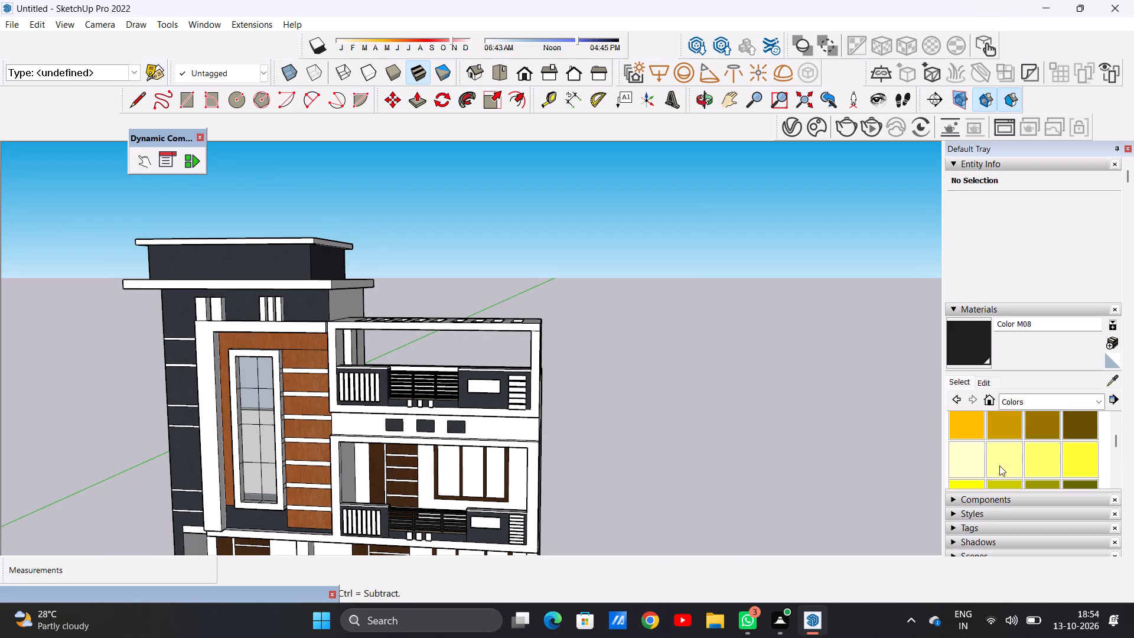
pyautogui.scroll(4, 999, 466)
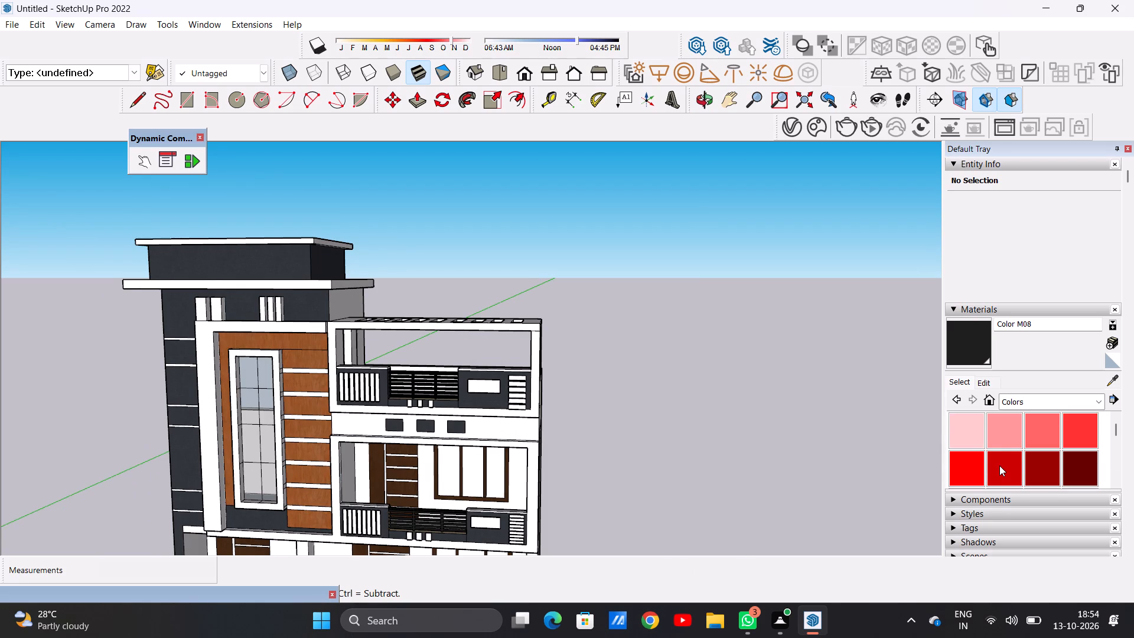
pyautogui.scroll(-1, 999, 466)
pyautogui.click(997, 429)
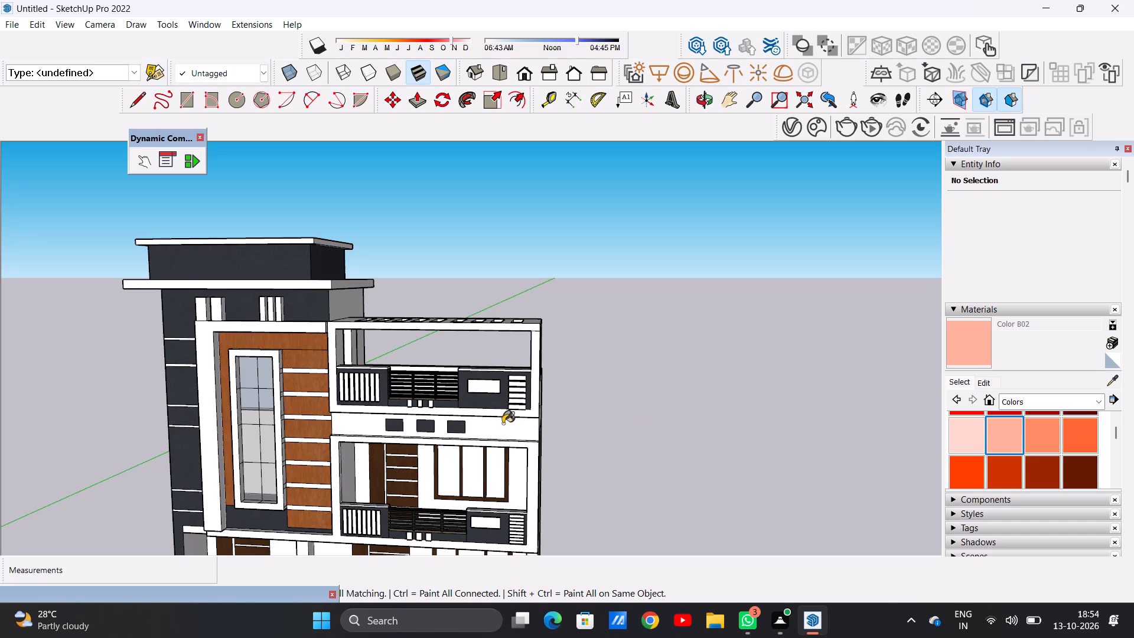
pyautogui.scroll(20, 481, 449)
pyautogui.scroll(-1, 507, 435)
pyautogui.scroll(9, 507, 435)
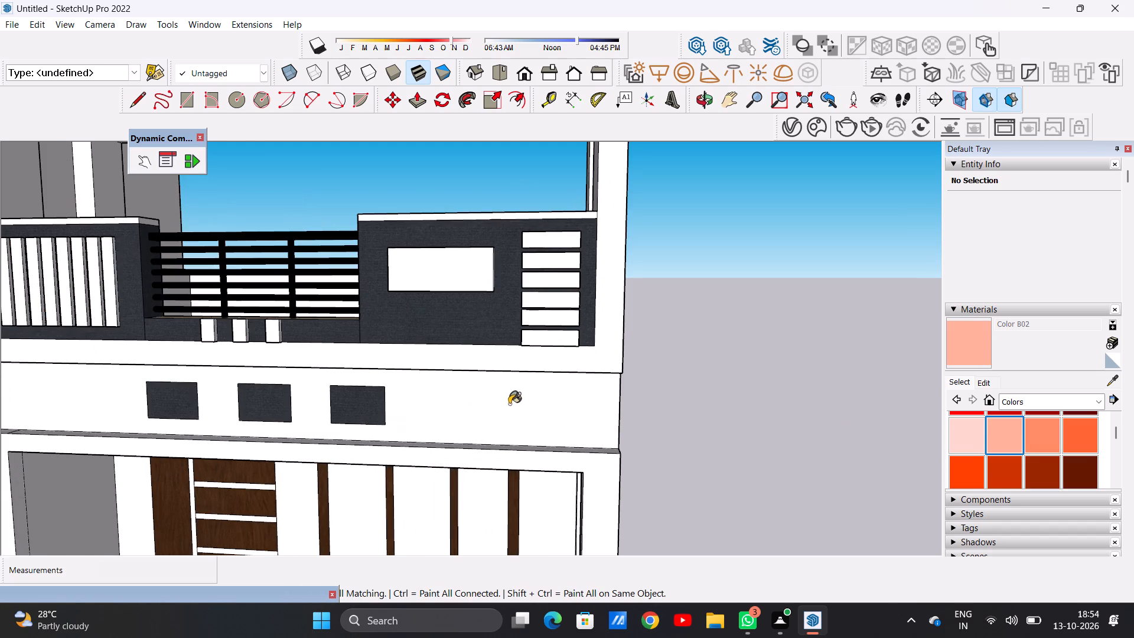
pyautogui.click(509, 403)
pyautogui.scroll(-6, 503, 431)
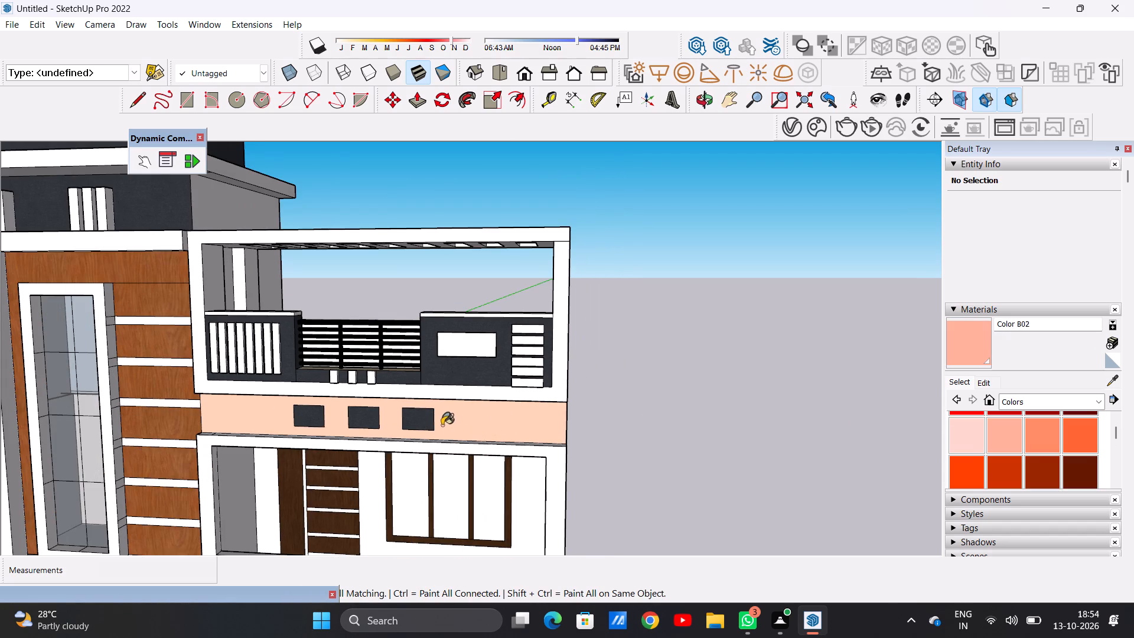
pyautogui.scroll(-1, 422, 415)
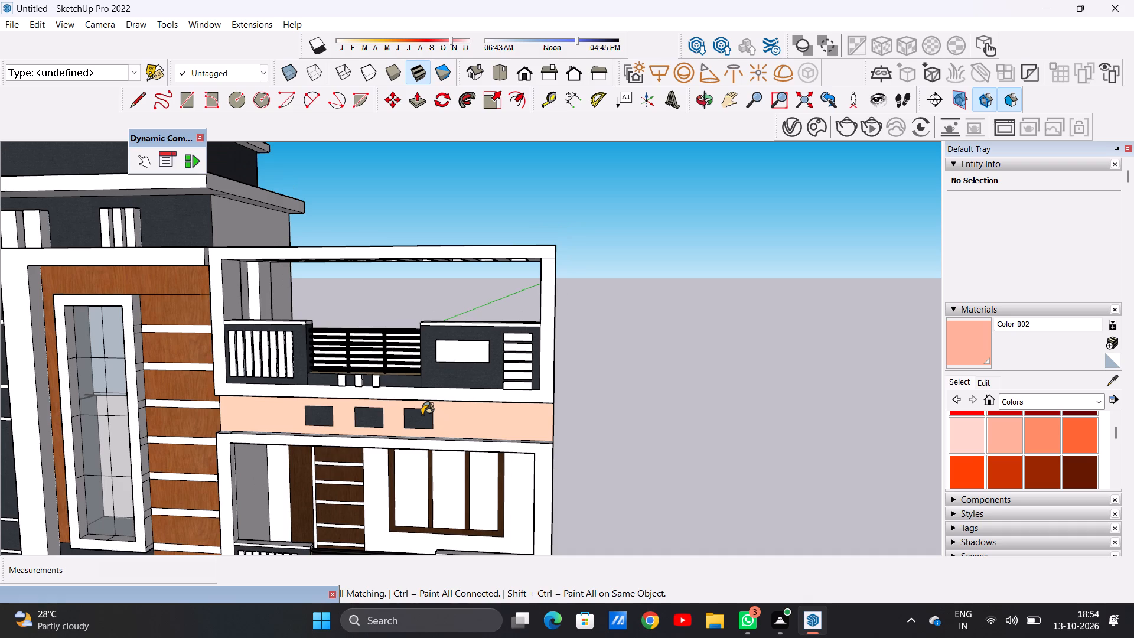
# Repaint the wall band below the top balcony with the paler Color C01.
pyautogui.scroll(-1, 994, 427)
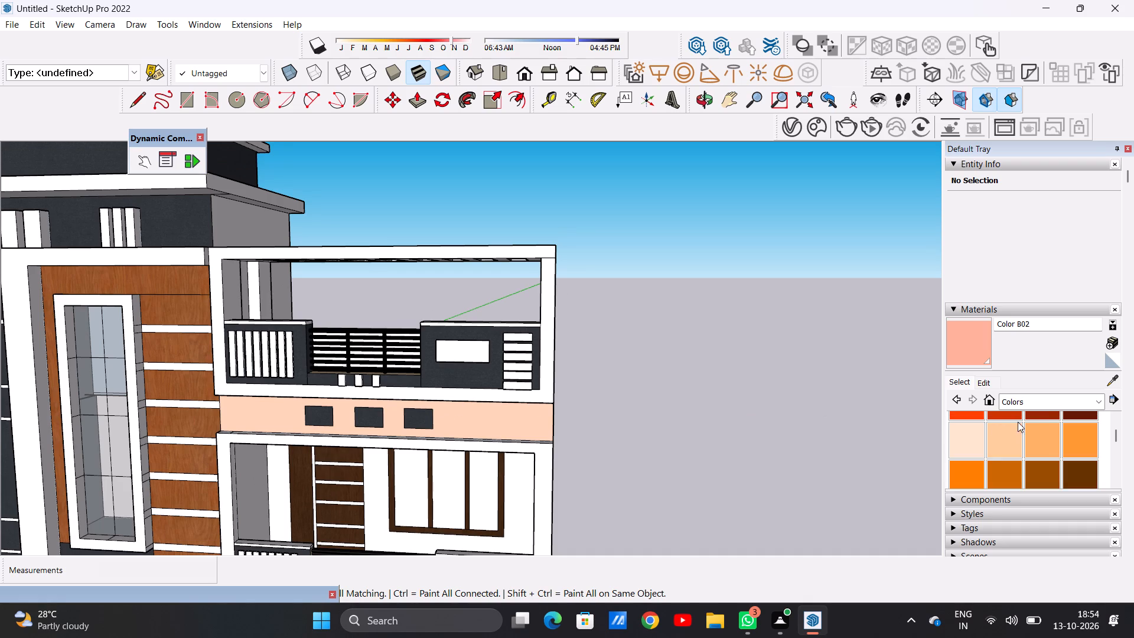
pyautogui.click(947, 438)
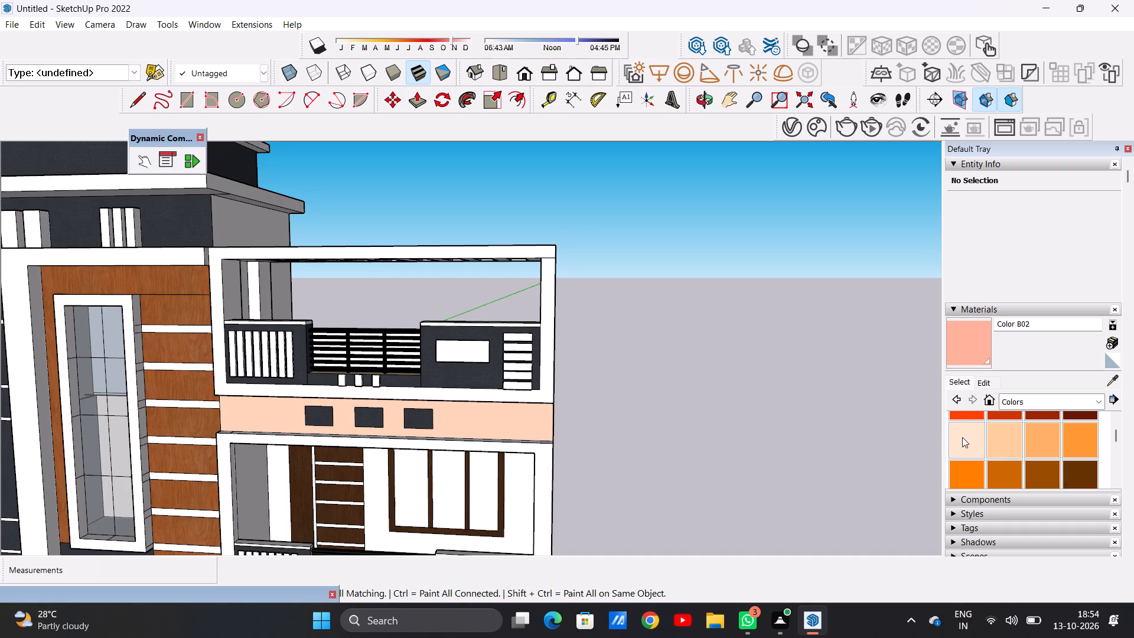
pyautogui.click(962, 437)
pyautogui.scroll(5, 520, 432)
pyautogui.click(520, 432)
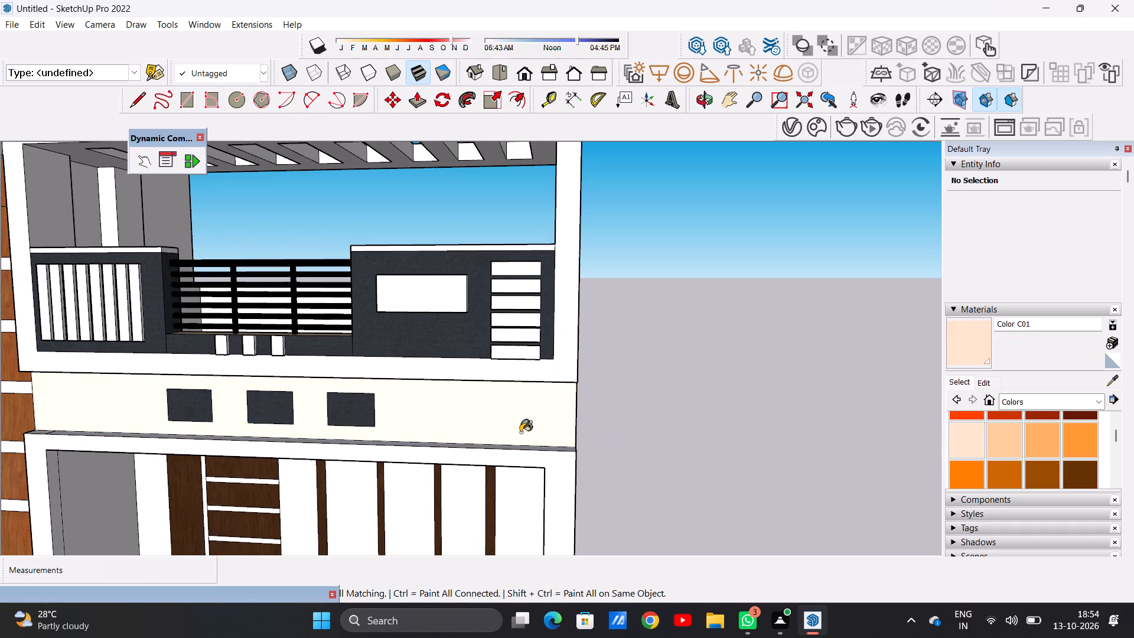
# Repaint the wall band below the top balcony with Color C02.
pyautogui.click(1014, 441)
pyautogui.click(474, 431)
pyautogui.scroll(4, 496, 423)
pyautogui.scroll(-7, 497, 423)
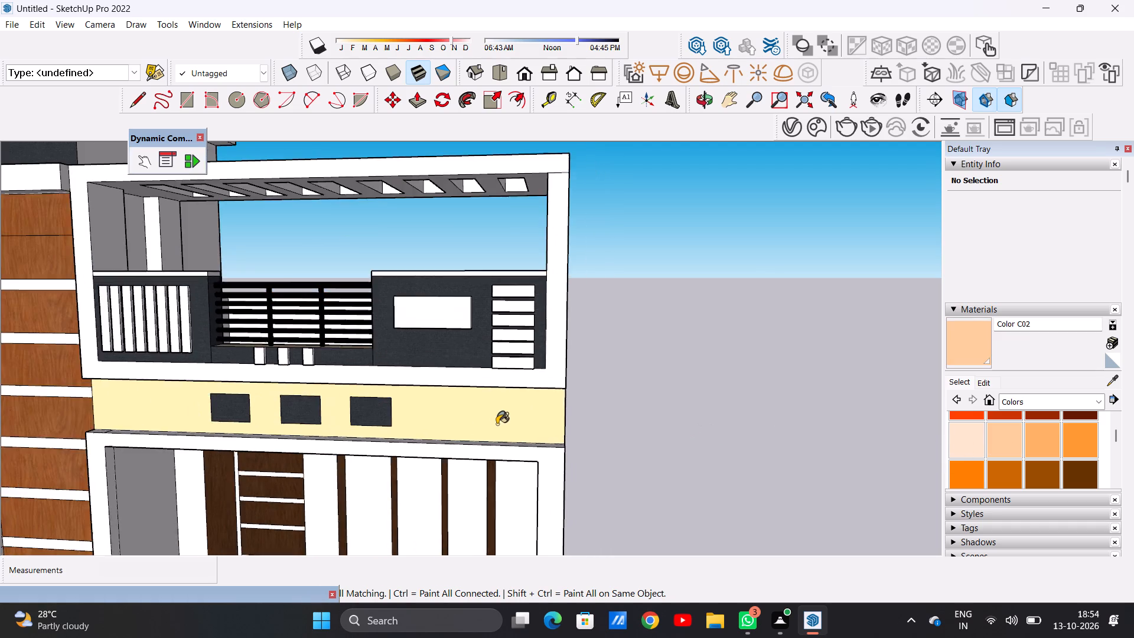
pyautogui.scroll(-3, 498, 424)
# Paint the wall band below the top balcony and the adjoining upper side wall with 0012_Bisque from the Colors-Named collection.
pyautogui.moveTo(527, 431); pyautogui.dragTo(278, 445, button='middle')
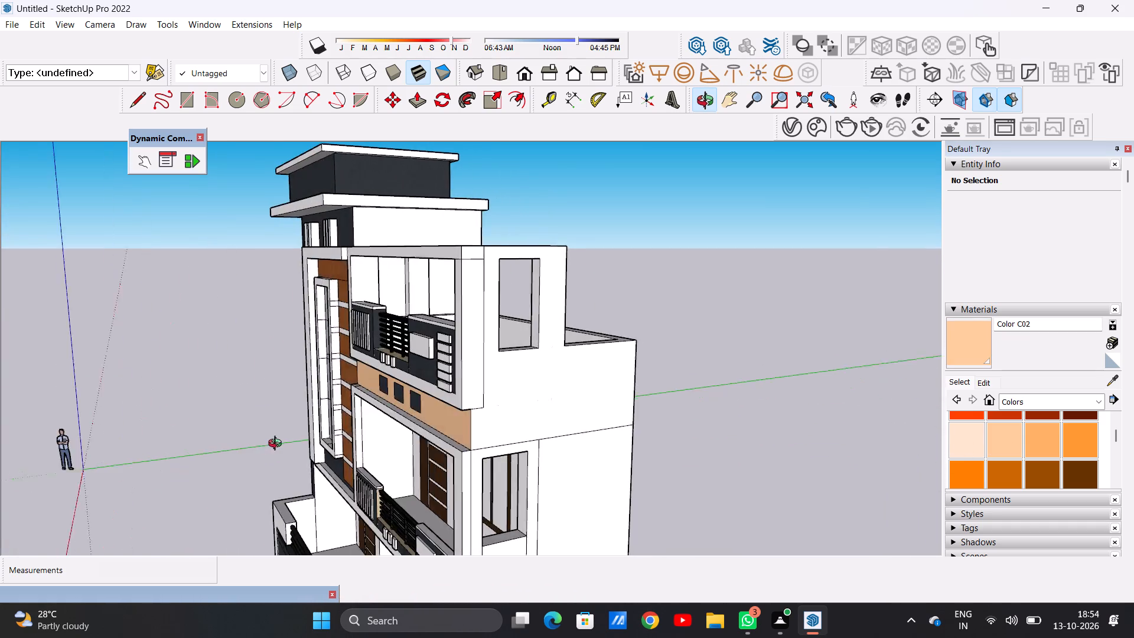
pyautogui.moveTo(278, 445); pyautogui.dragTo(306, 417, button='middle')
pyautogui.scroll(1, 432, 422)
pyautogui.scroll(-1, 432, 422)
pyautogui.scroll(1, 432, 422)
pyautogui.scroll(-1, 432, 422)
pyautogui.scroll(16, 433, 422)
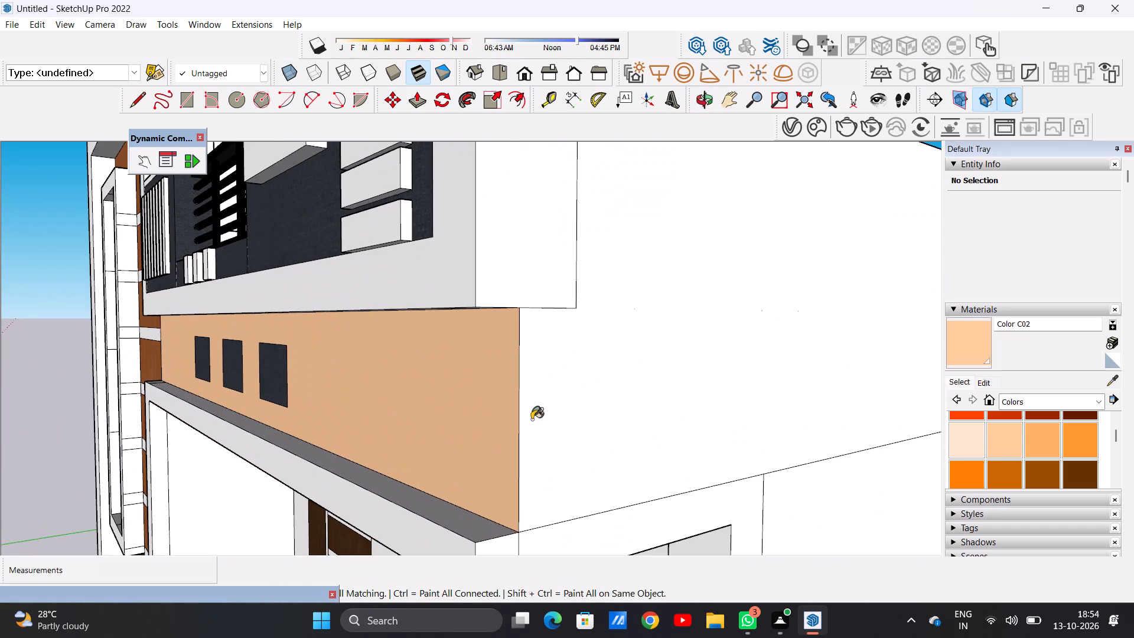
pyautogui.click(1101, 403)
pyautogui.click(1073, 466)
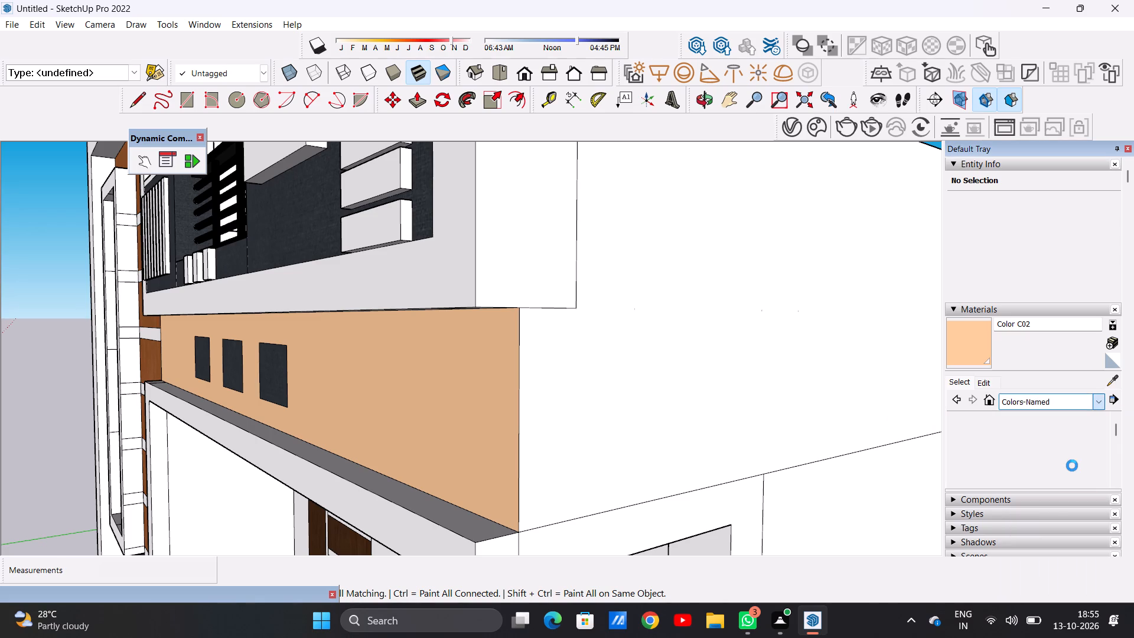
pyautogui.scroll(-1, 1067, 451)
pyautogui.click(1081, 430)
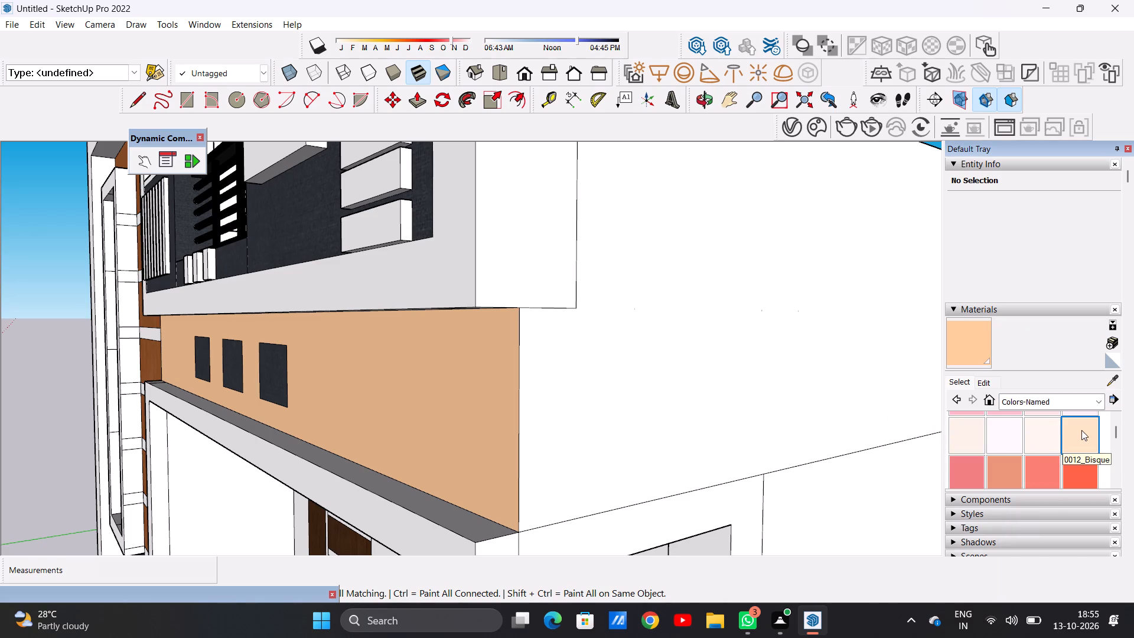
pyautogui.scroll(3, 500, 421)
pyautogui.click(499, 421)
pyautogui.click(563, 414)
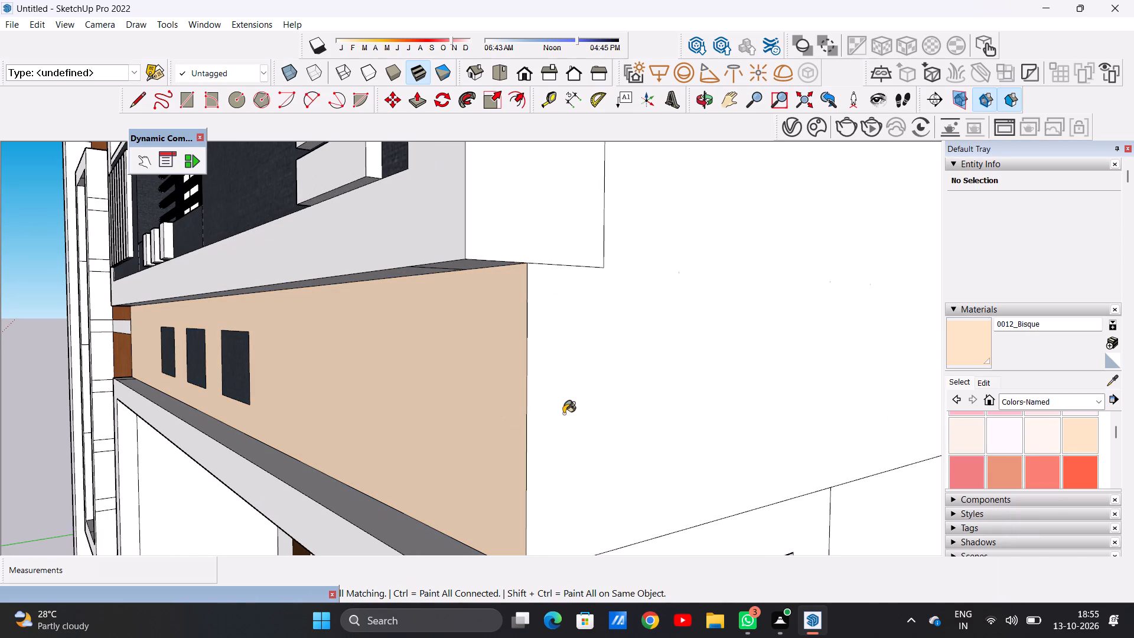
# Paint the underside of the slotted pergola roof over the top balcony with 0012_Bisque.
pyautogui.scroll(-18, 567, 418)
pyautogui.moveTo(454, 439); pyautogui.dragTo(537, 441, button='middle')
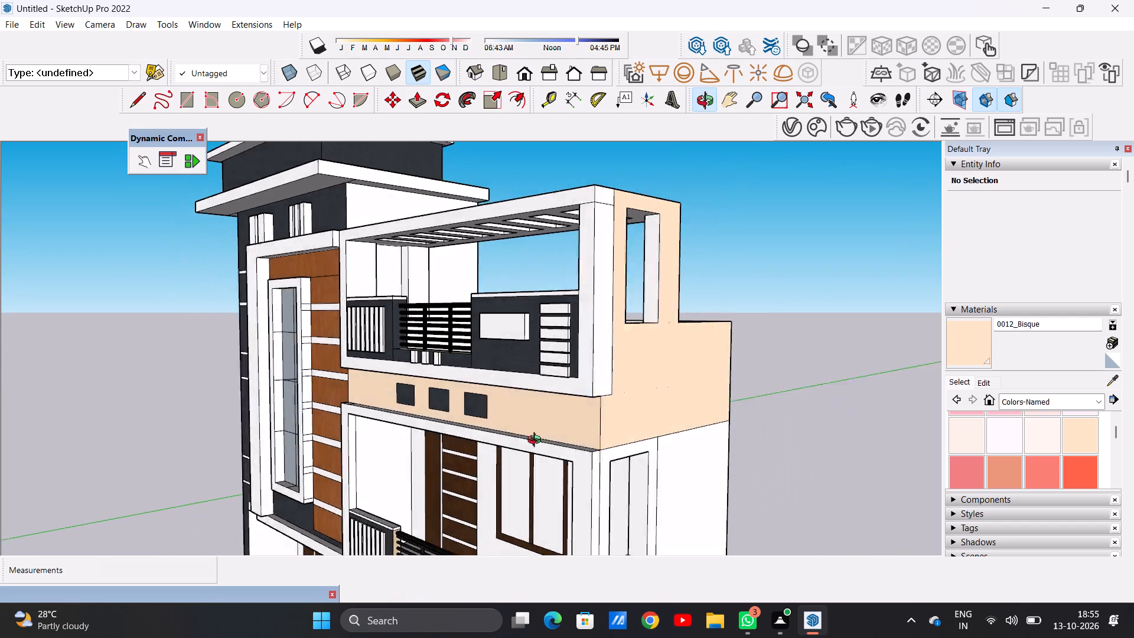
pyautogui.moveTo(537, 441); pyautogui.dragTo(700, 447, button='middle')
pyautogui.scroll(5, 477, 296)
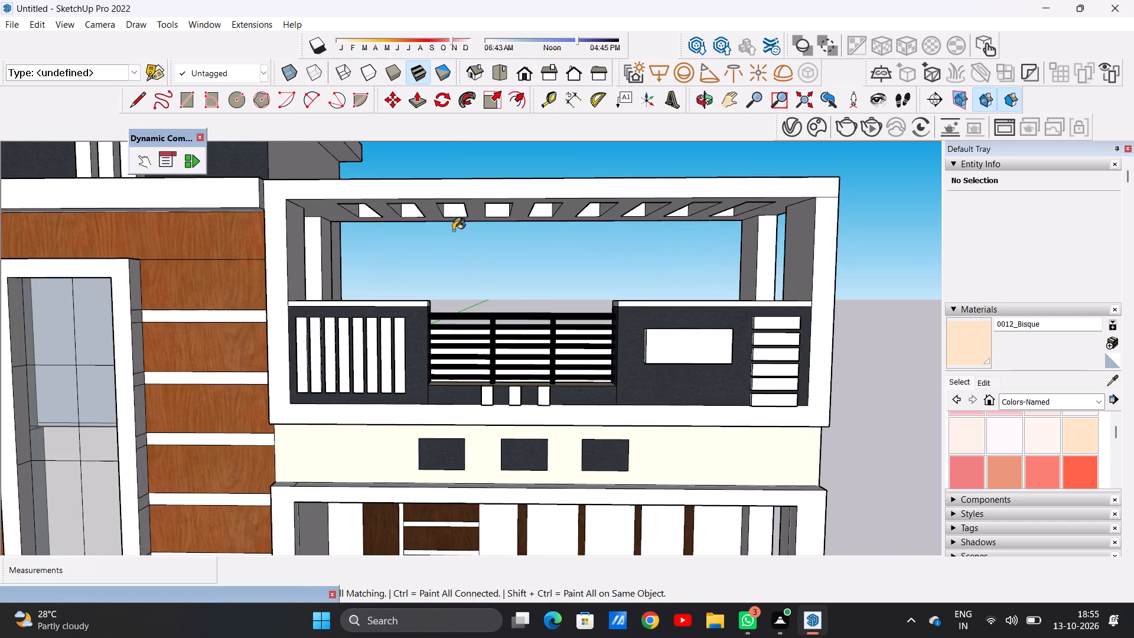
pyautogui.scroll(-7, 365, 262)
pyautogui.moveTo(370, 295); pyautogui.dragTo(364, 189, button='middle')
pyautogui.scroll(6, 360, 240)
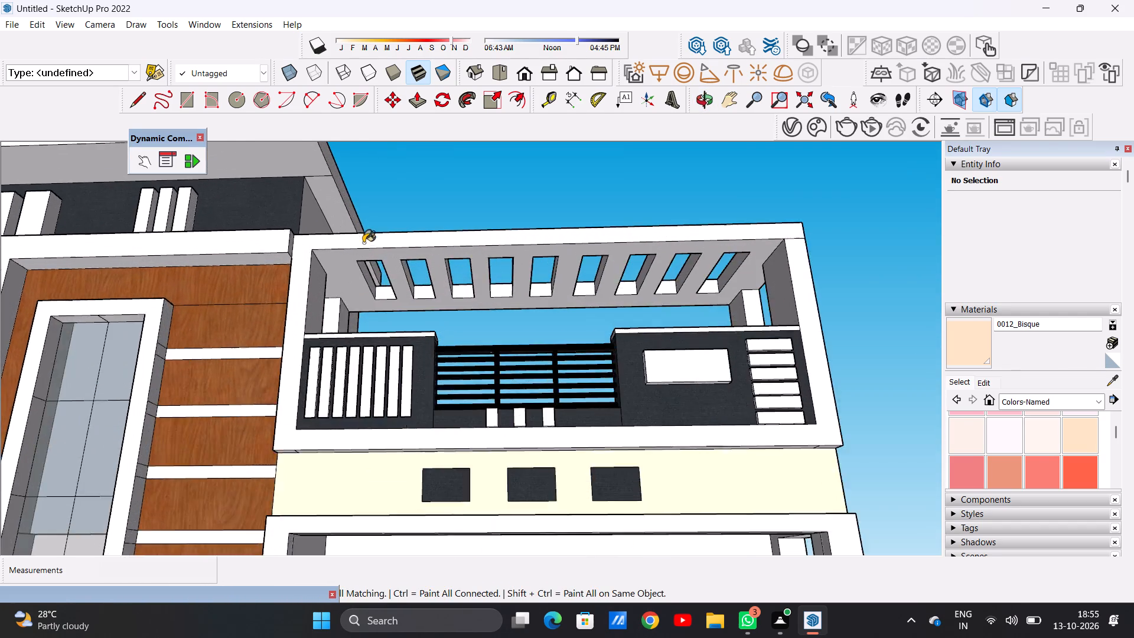
pyautogui.scroll(13, 363, 243)
pyautogui.click(343, 268)
pyautogui.scroll(-4, 343, 276)
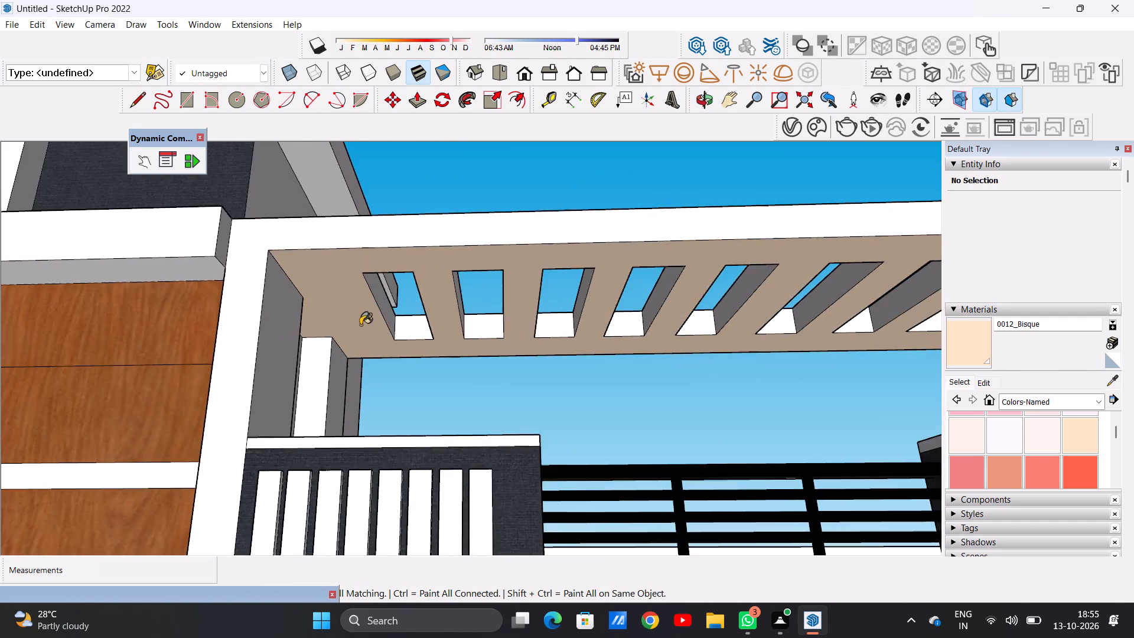
# Paint the front frame around the top balcony with 0012_Bisque.
pyautogui.scroll(-12, 363, 323)
pyautogui.moveTo(405, 310); pyautogui.dragTo(409, 330, button='middle')
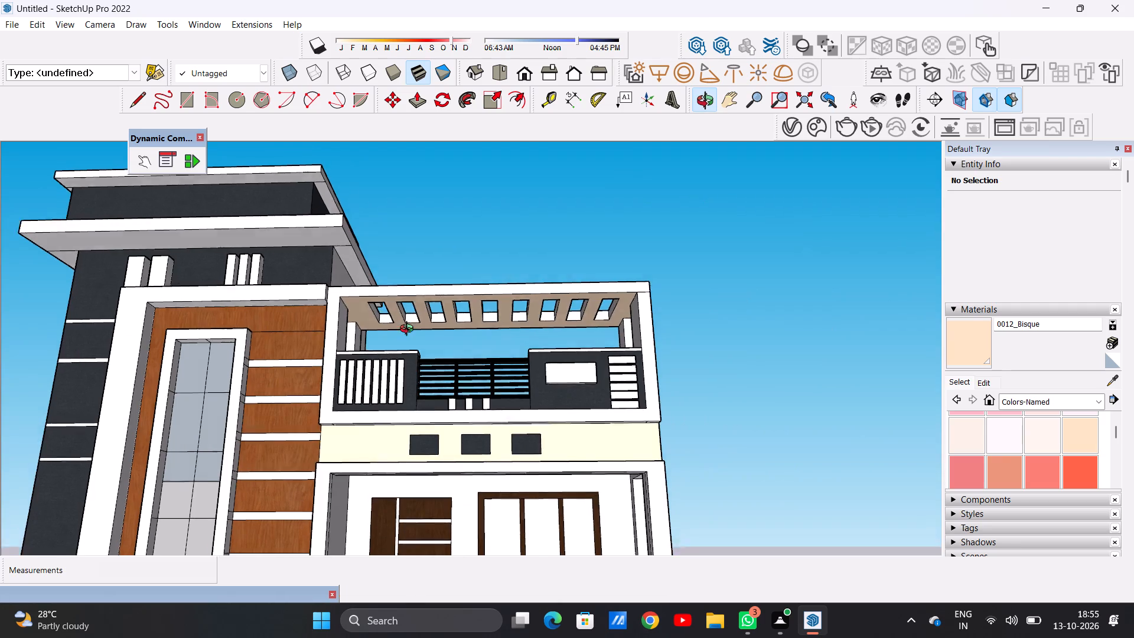
pyautogui.moveTo(409, 330); pyautogui.dragTo(425, 377, button='middle')
pyautogui.scroll(6, 350, 377)
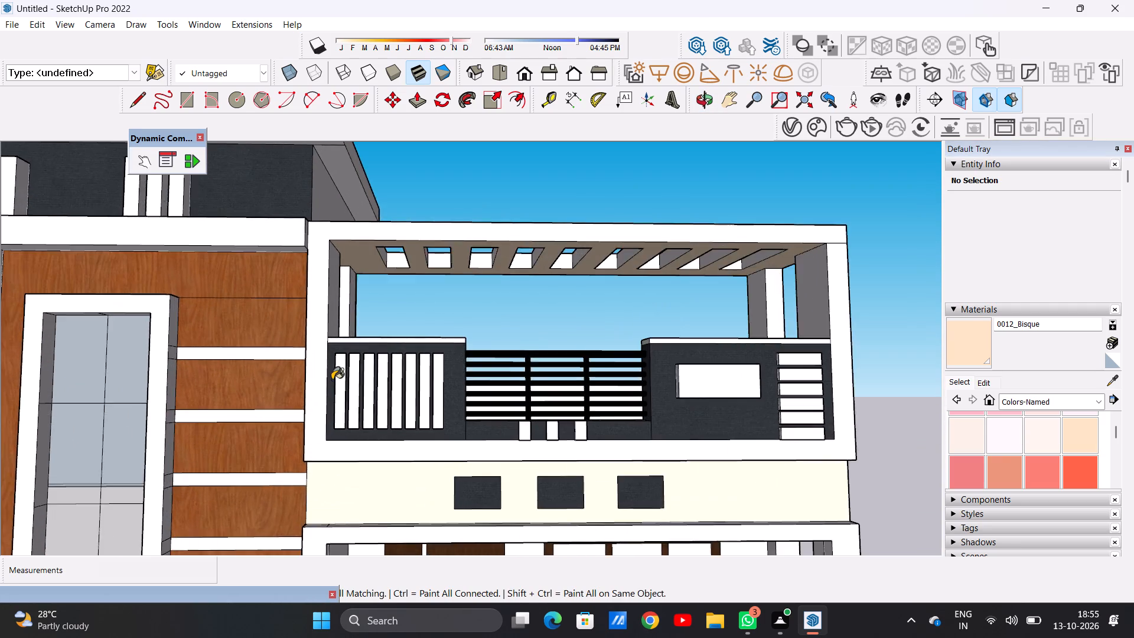
pyautogui.scroll(3, 332, 380)
pyautogui.click(307, 385)
# Paint the two unpainted front-strip faces on the outer side of the top balcony frame with 0012_Bisque.
pyautogui.scroll(-3, 331, 391)
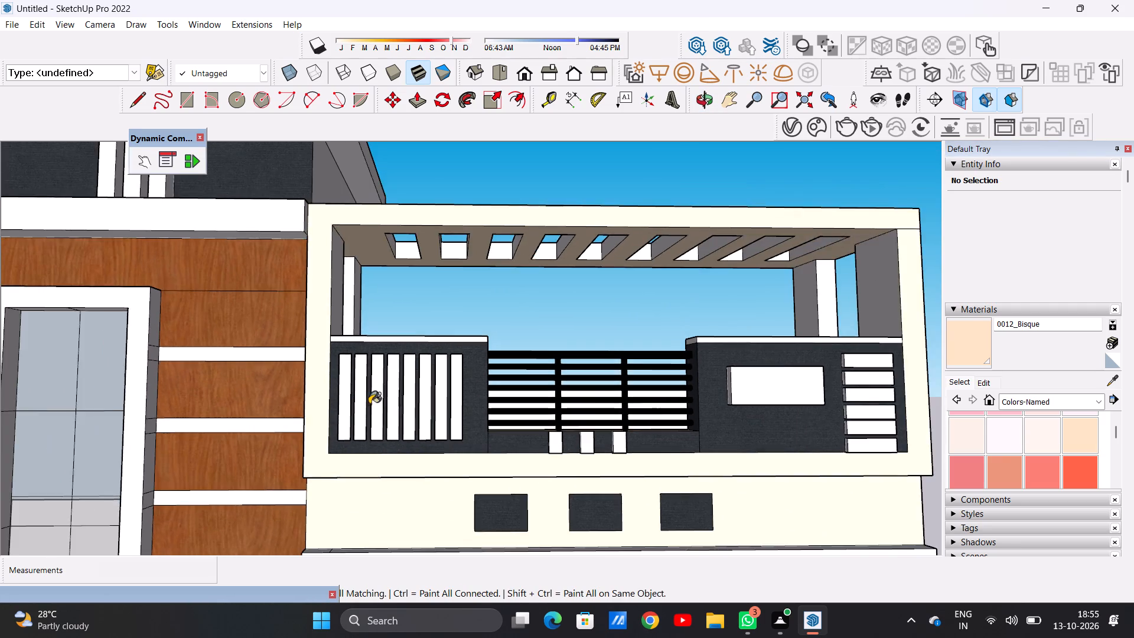
pyautogui.scroll(-5, 371, 404)
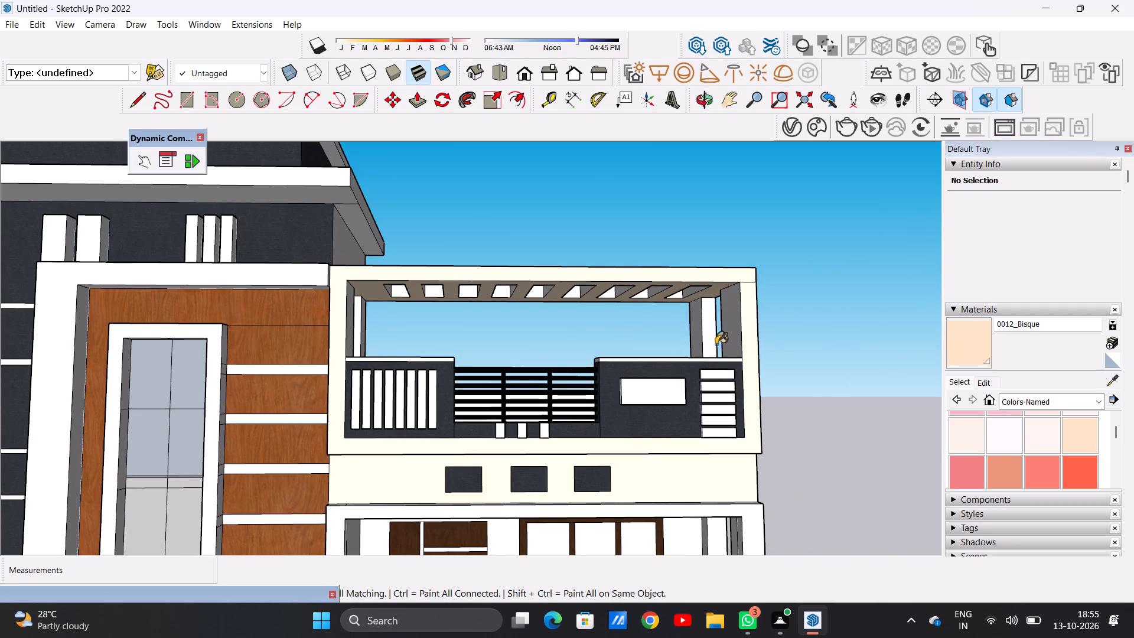
pyautogui.moveTo(699, 360); pyautogui.dragTo(275, 422, button='middle')
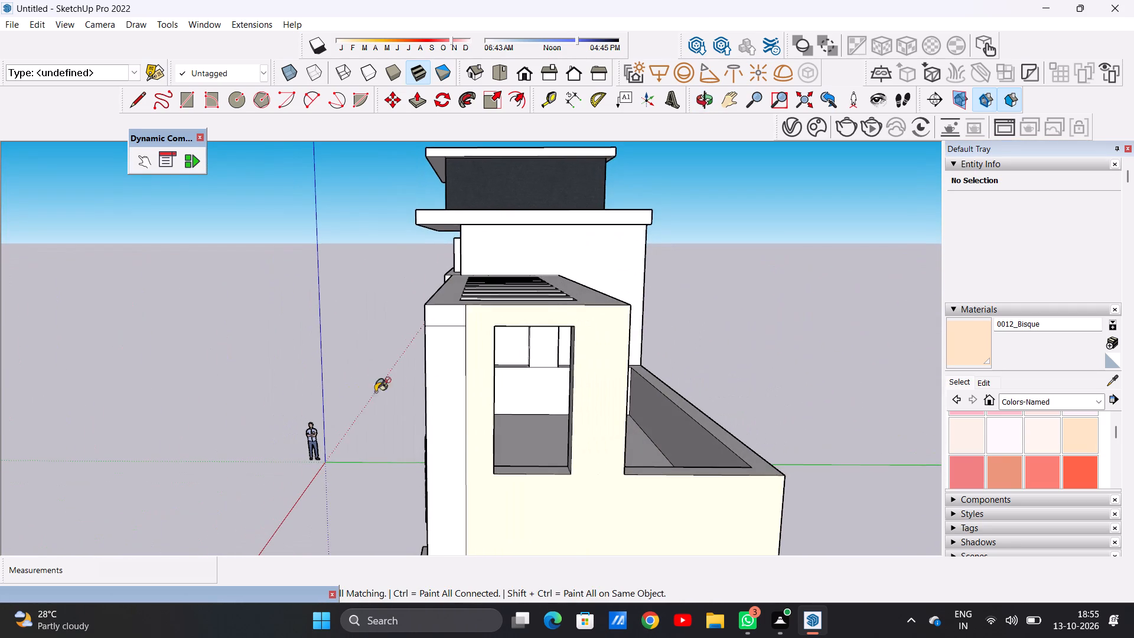
pyautogui.scroll(5, 447, 390)
pyautogui.click(435, 388)
pyautogui.click(428, 271)
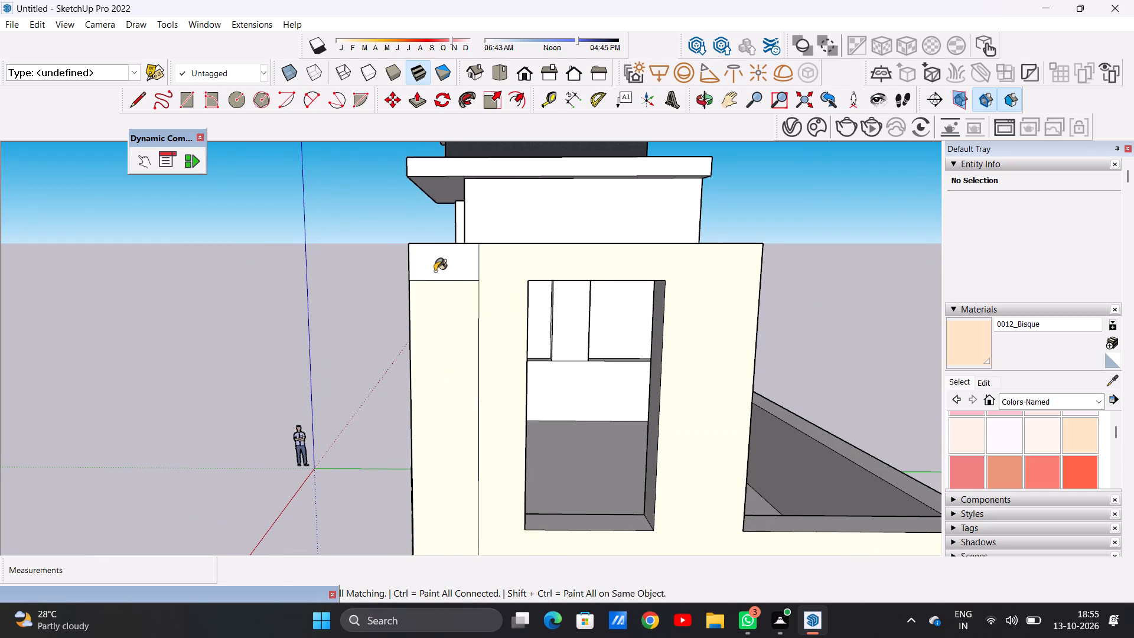
# Paint the upper surface of the slotted pergola roof with 0012_Bisque.
pyautogui.scroll(-6, 445, 271)
pyautogui.scroll(-6, 445, 393)
pyautogui.moveTo(384, 388); pyautogui.dragTo(591, 427, button='middle')
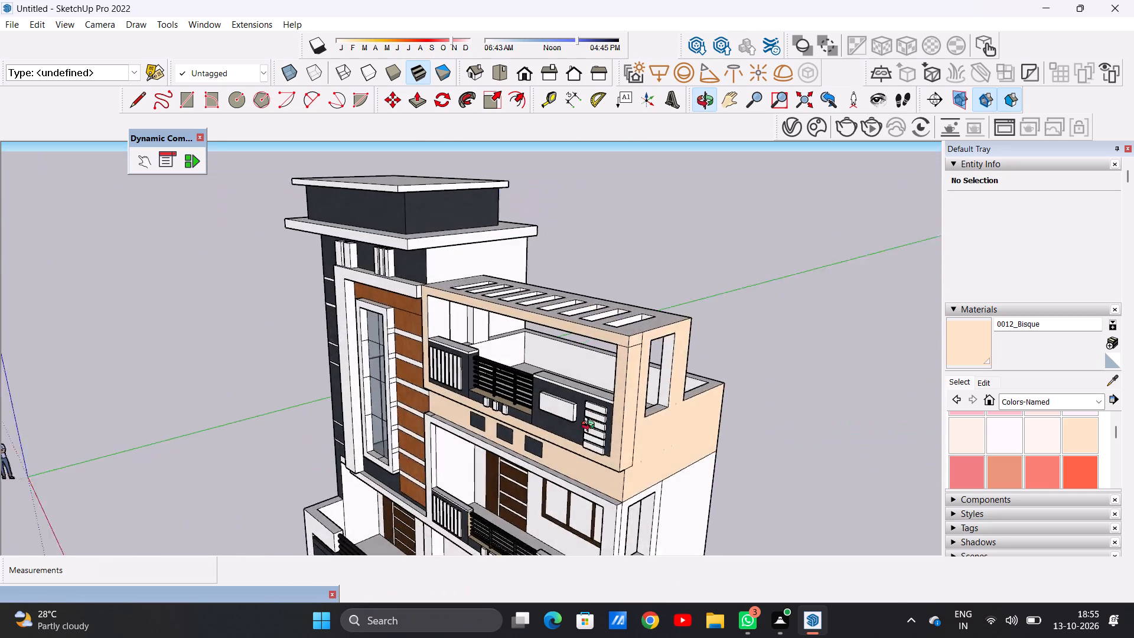
pyautogui.moveTo(591, 427); pyautogui.dragTo(617, 470, button='middle')
pyautogui.scroll(11, 663, 364)
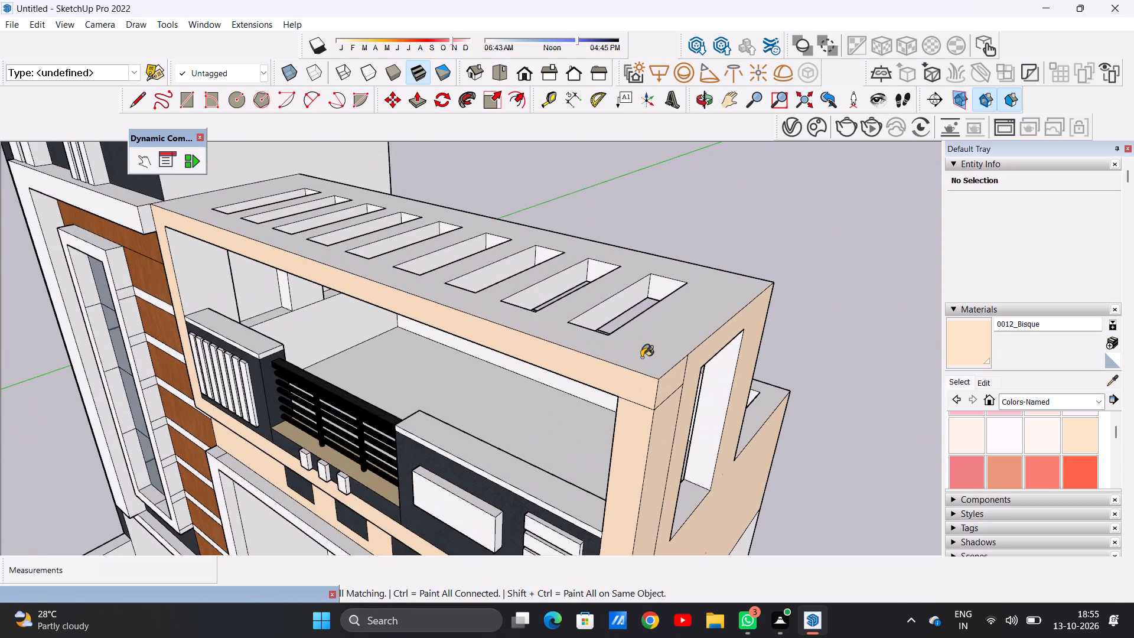
pyautogui.click(641, 357)
# Paint the tower-side inner face of the top balcony frame and the top of the slatted parapet's cap with 0012_Bisque.
pyautogui.scroll(-19, 637, 357)
pyautogui.moveTo(434, 399); pyautogui.dragTo(468, 347, button='middle')
pyautogui.scroll(3, 481, 324)
pyautogui.scroll(-1, 481, 325)
pyautogui.scroll(4, 481, 326)
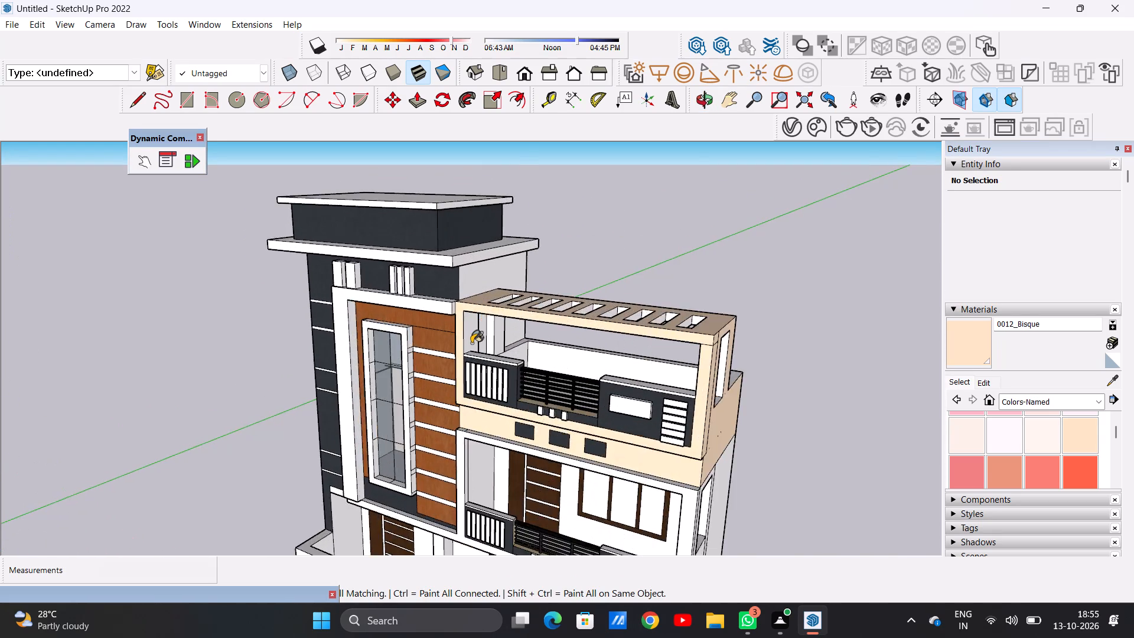
pyautogui.scroll(9, 471, 343)
pyautogui.scroll(-1, 469, 347)
pyautogui.scroll(5, 469, 347)
pyautogui.click(481, 328)
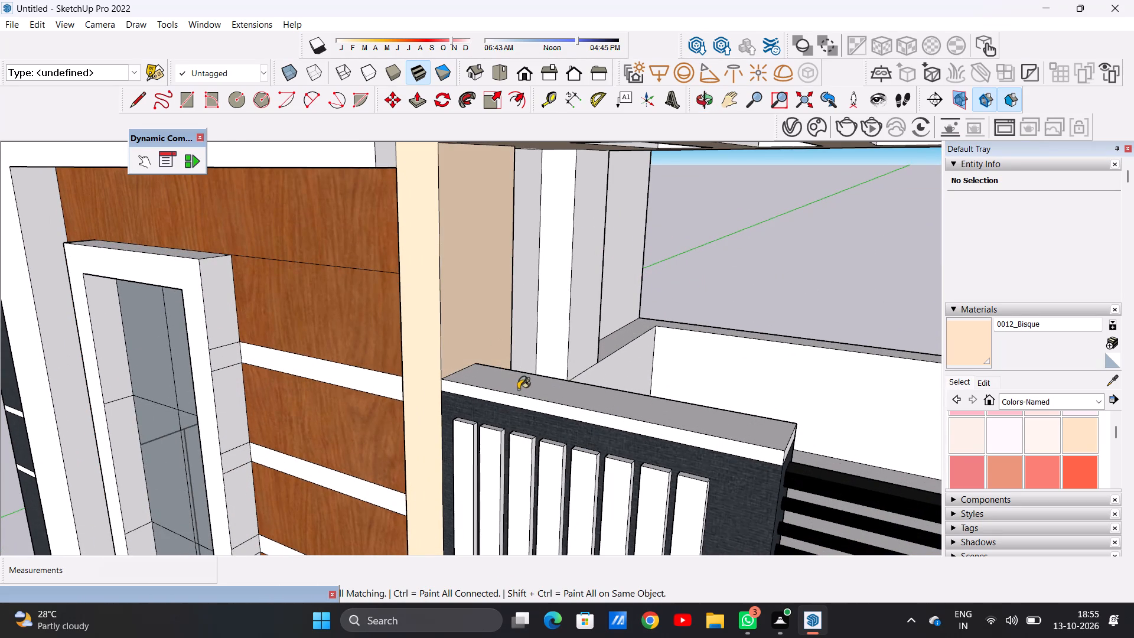
pyautogui.click(518, 389)
pyautogui.click(523, 408)
# Paint the tower-side post, the faces behind it and the adjoining terrace parapet of the top balcony with 0012_Bisque.
pyautogui.click(572, 297)
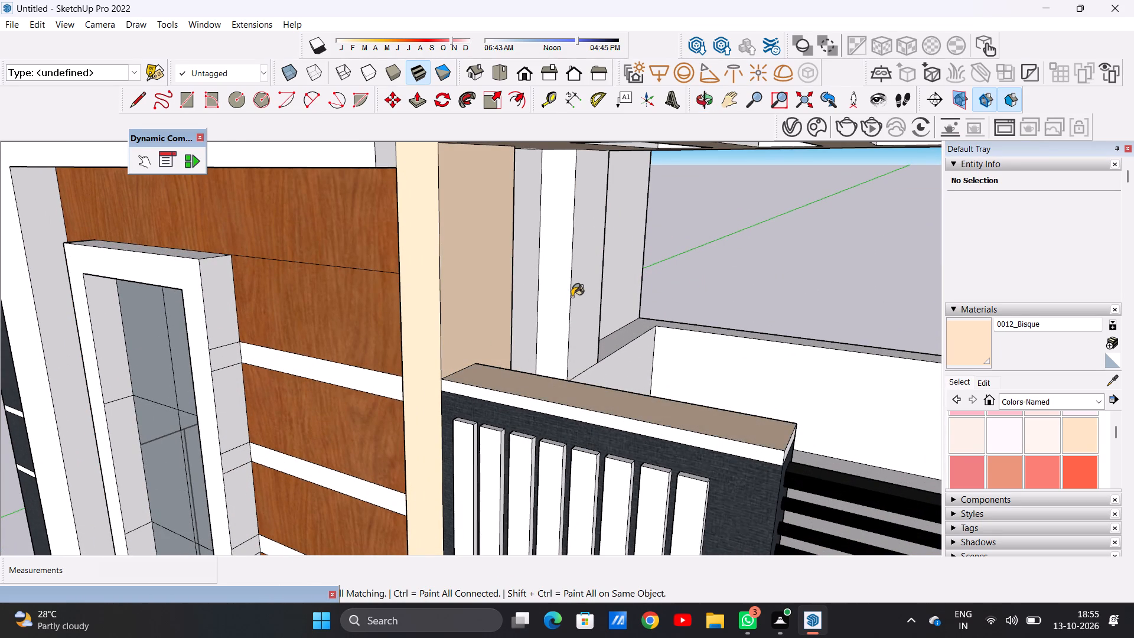
pyautogui.click(559, 317)
pyautogui.click(623, 298)
pyautogui.click(627, 356)
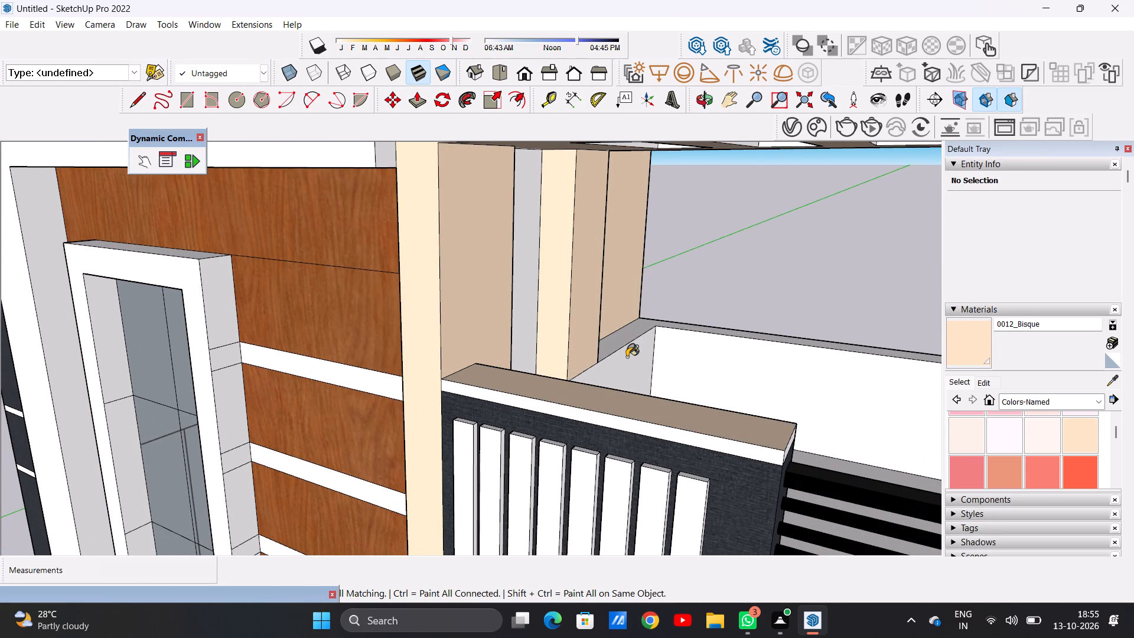
pyautogui.click(617, 344)
pyautogui.click(522, 304)
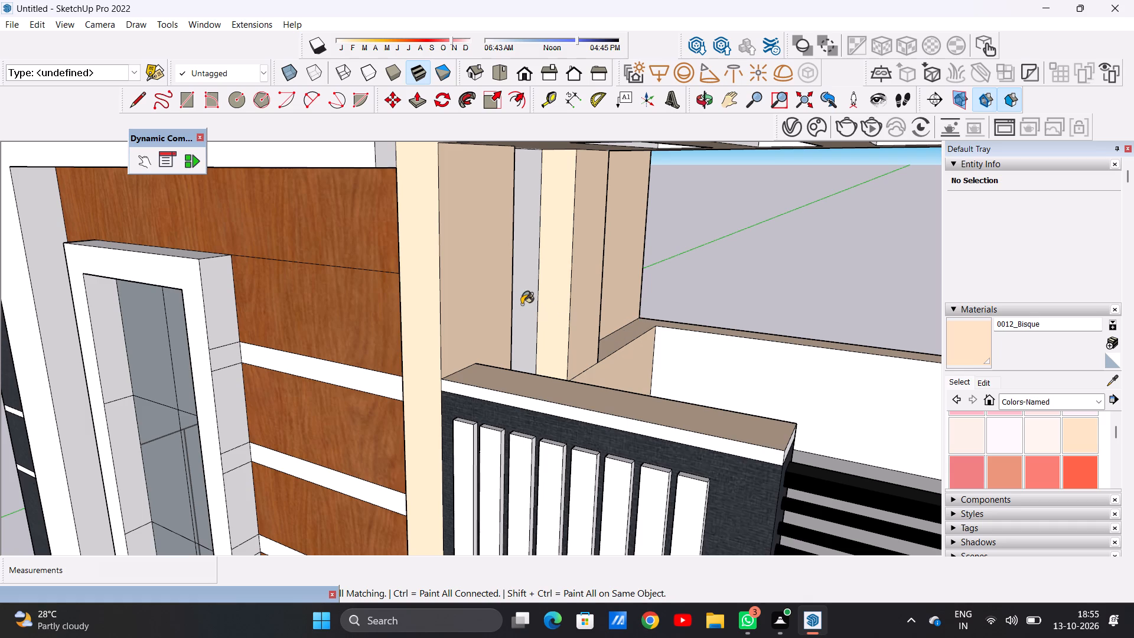
# Paint the outer-side post, side parapet, opening sill and inner frame face of the top balcony with 0012_Bisque.
pyautogui.scroll(-8, 552, 356)
pyautogui.scroll(1, 554, 365)
pyautogui.scroll(-15, 554, 365)
pyautogui.moveTo(537, 398); pyautogui.dragTo(548, 398, button='middle')
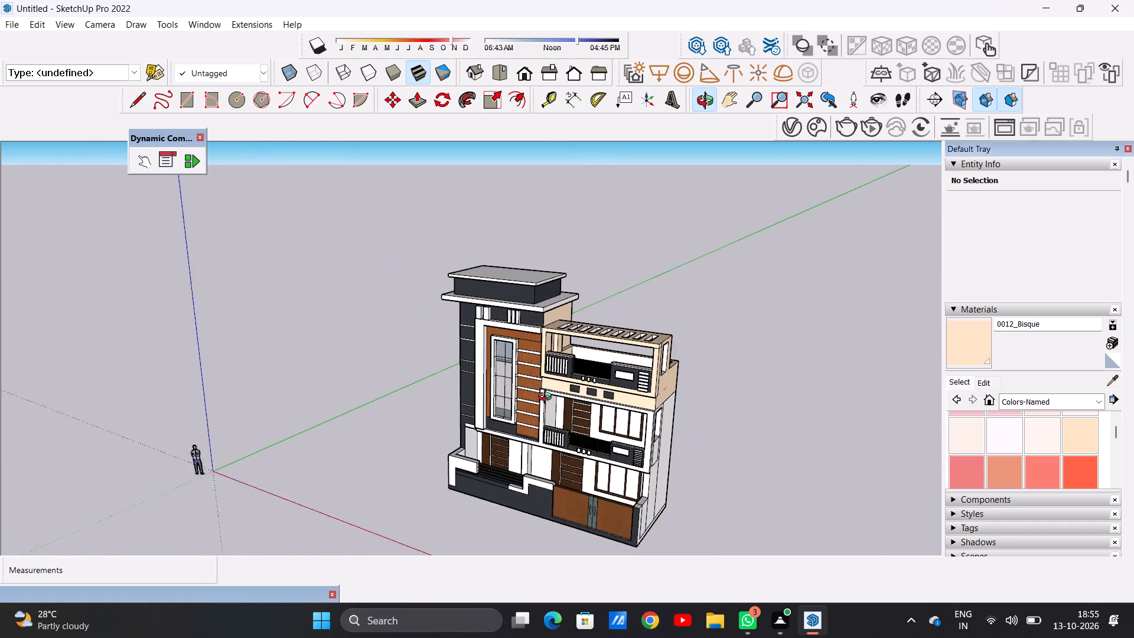
pyautogui.moveTo(548, 398); pyautogui.dragTo(723, 396, button='middle')
pyautogui.scroll(1, 582, 338)
pyautogui.scroll(-1, 579, 338)
pyautogui.scroll(19, 578, 338)
pyautogui.scroll(-1, 669, 331)
pyautogui.scroll(1, 669, 331)
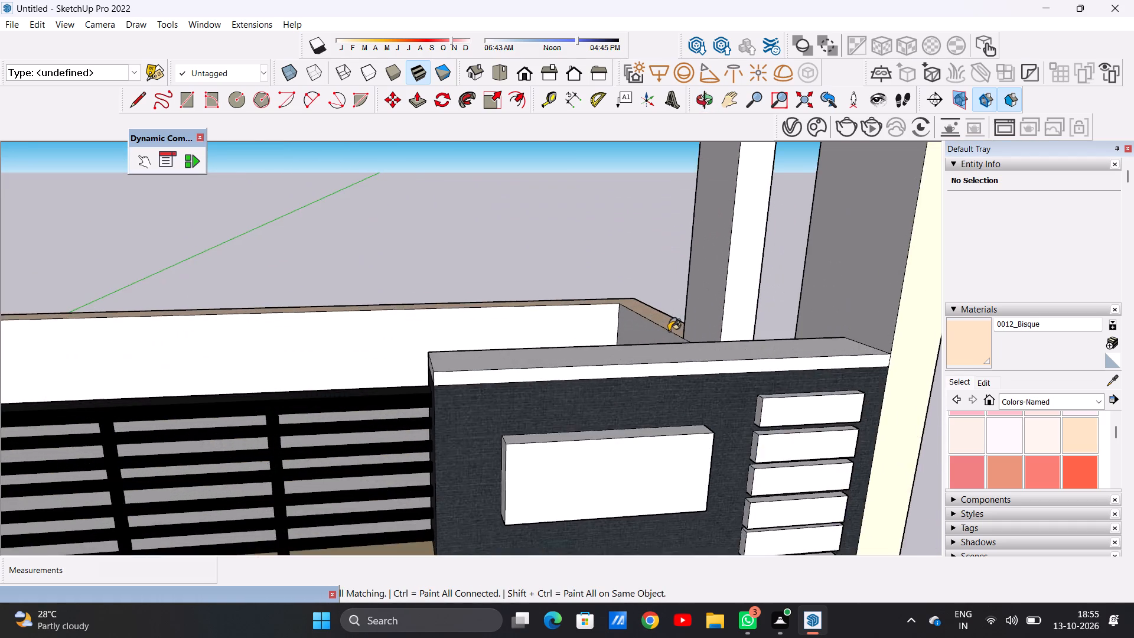
pyautogui.scroll(-1, 700, 331)
pyautogui.scroll(1, 700, 331)
pyautogui.scroll(-1, 700, 331)
pyautogui.scroll(12, 700, 331)
pyautogui.click(702, 330)
pyautogui.click(700, 397)
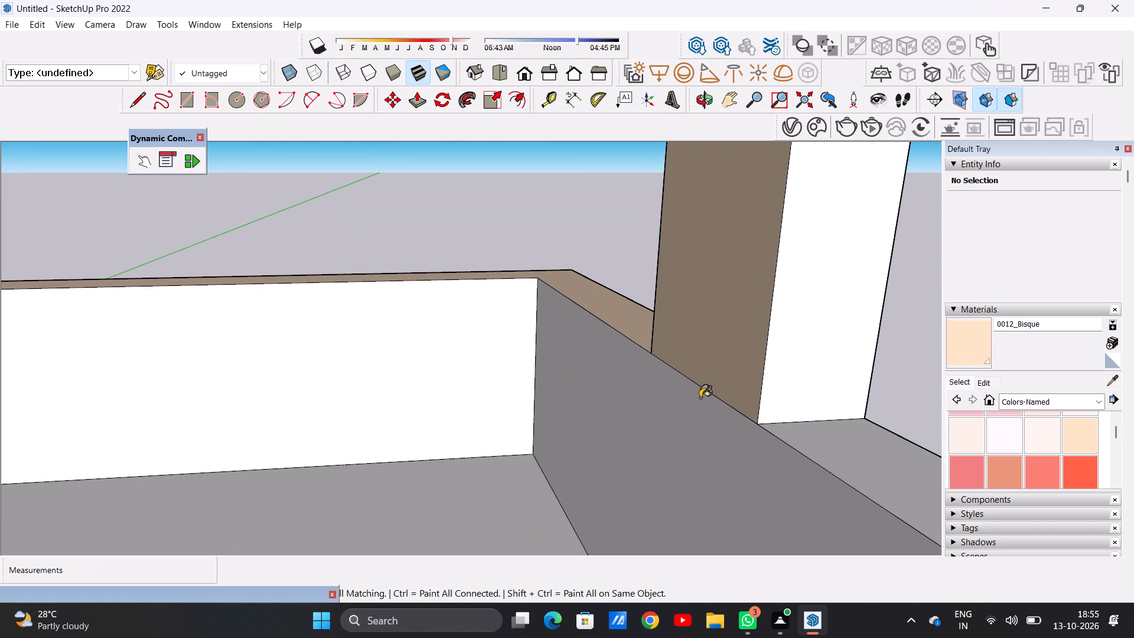
pyautogui.click(813, 427)
pyautogui.click(792, 388)
pyautogui.scroll(-2, 674, 384)
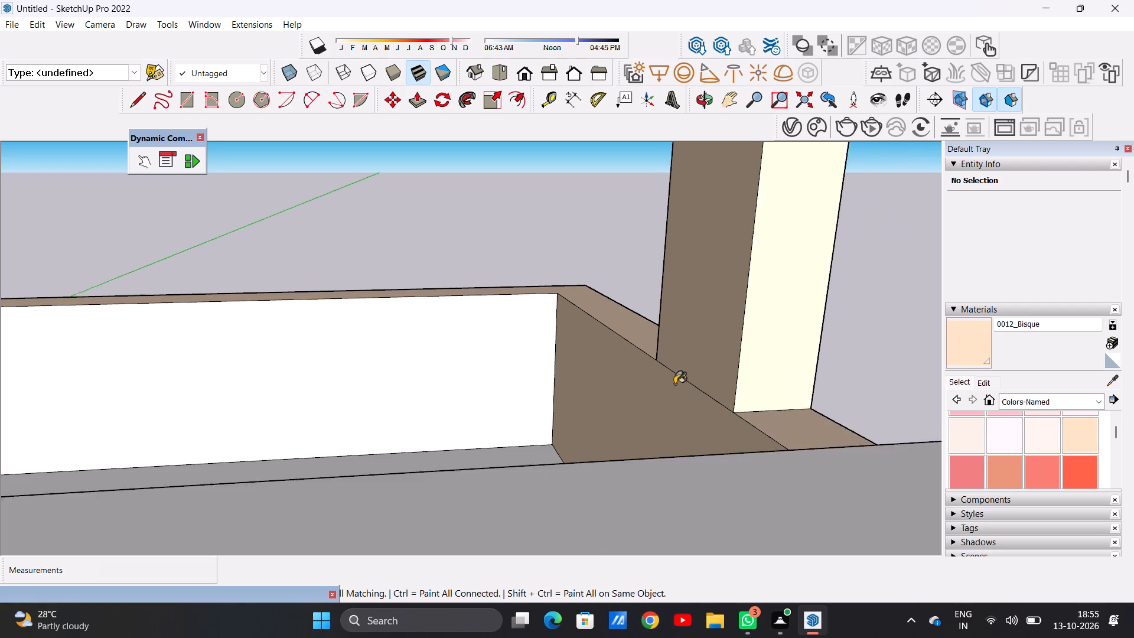
pyautogui.scroll(-10, 674, 384)
pyautogui.scroll(4, 813, 352)
pyautogui.click(813, 352)
# Paint the top, front and end faces of the outer parapet panel's cap on the top balcony with 0012_Bisque.
pyautogui.scroll(-4, 670, 359)
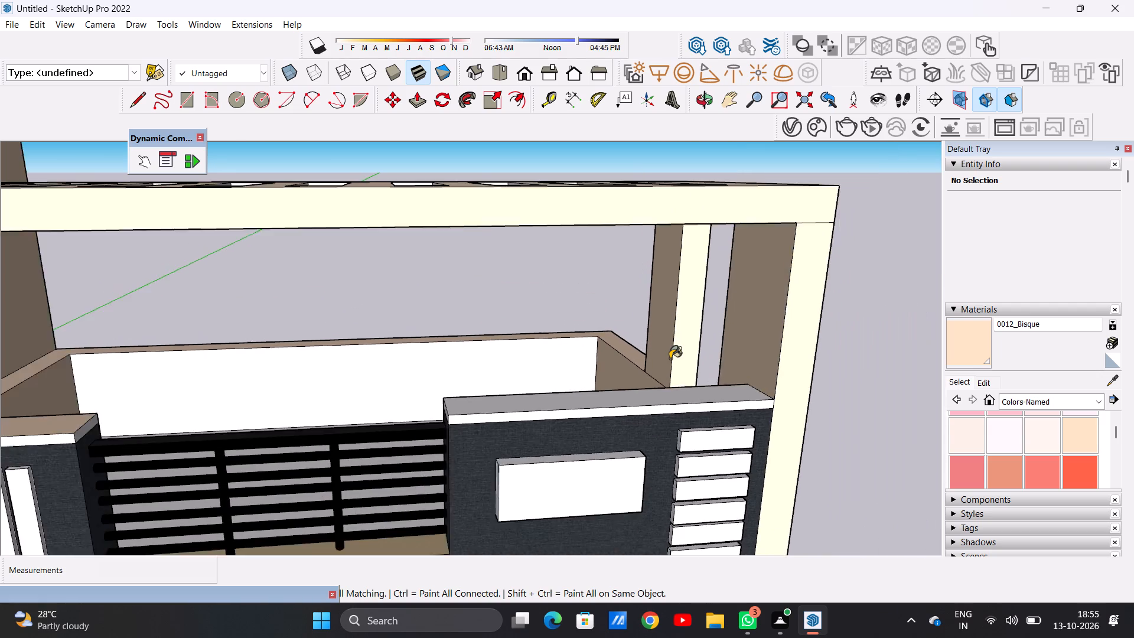
pyautogui.scroll(-7, 670, 359)
pyautogui.scroll(1, 589, 389)
pyautogui.scroll(-1, 589, 390)
pyautogui.scroll(17, 589, 390)
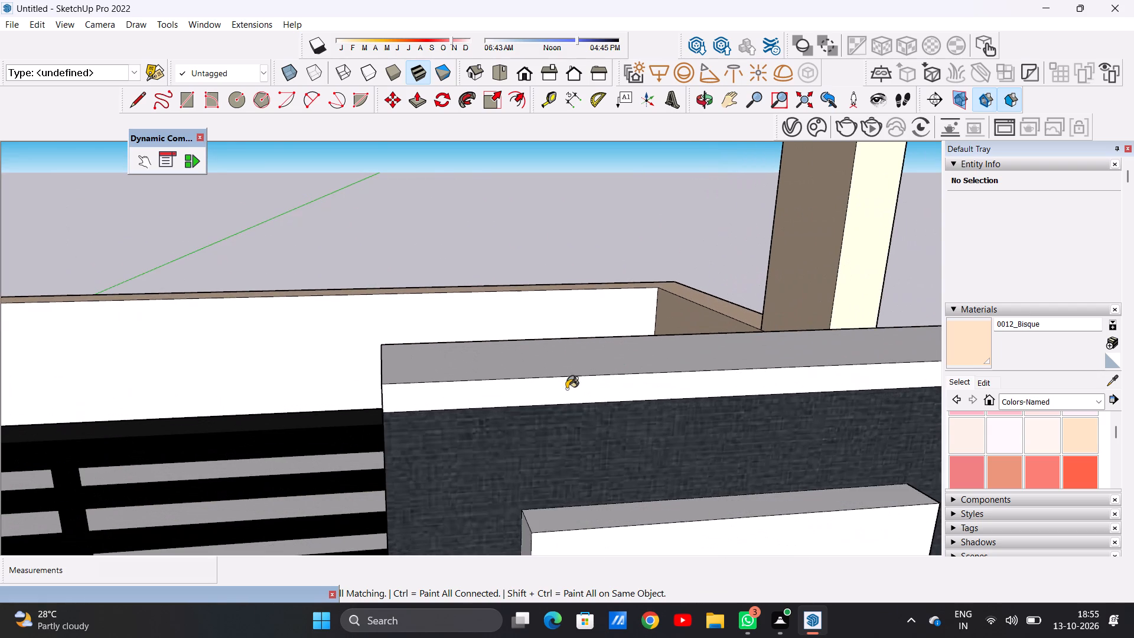
pyautogui.click(513, 367)
pyautogui.click(504, 398)
pyautogui.scroll(-6, 513, 369)
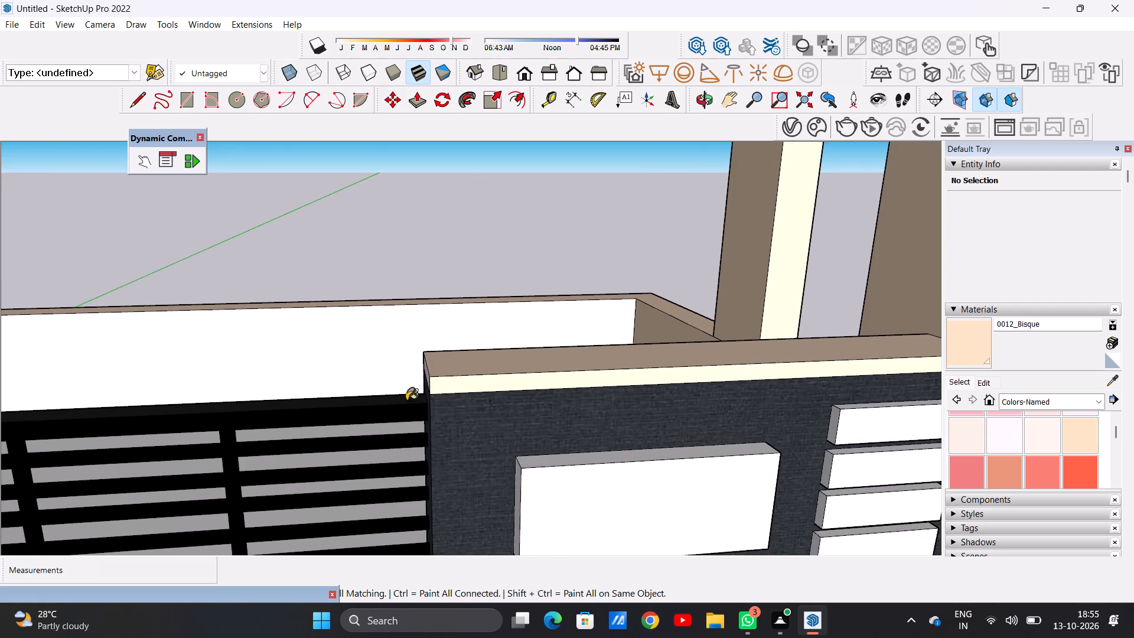
pyautogui.moveTo(427, 405); pyautogui.dragTo(501, 408, button='middle')
pyautogui.scroll(4, 450, 394)
pyautogui.scroll(-1, 450, 393)
pyautogui.click(458, 380)
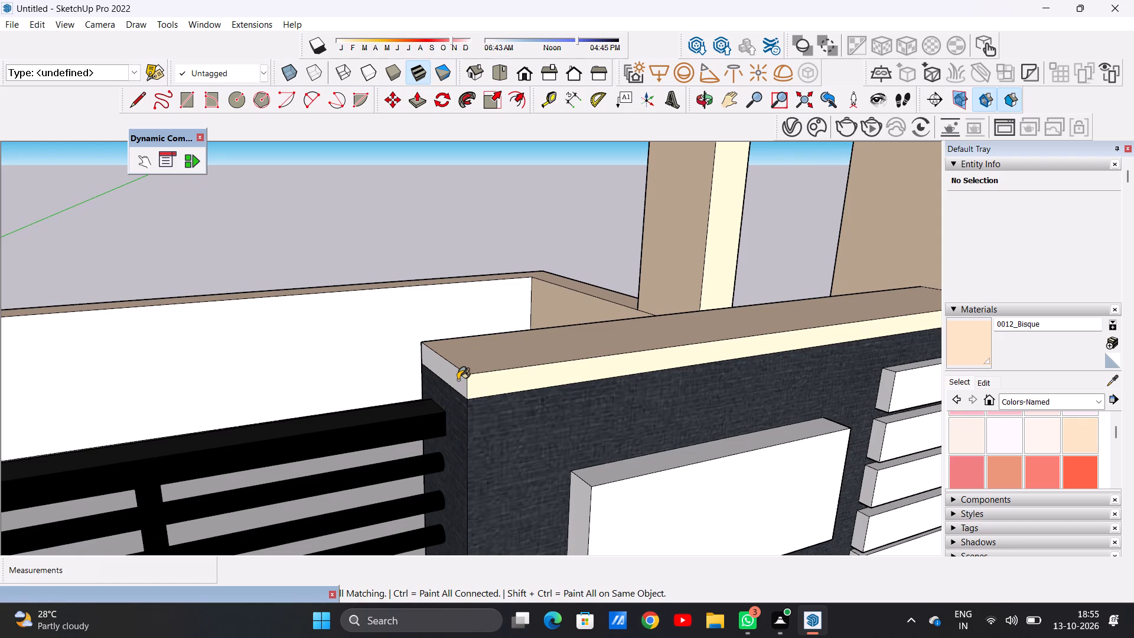
# Paint the inner face of the rear terrace wall behind the top balcony with 0012_Bisque.
pyautogui.scroll(-6, 454, 403)
pyautogui.scroll(6, 311, 371)
pyautogui.click(310, 370)
# Paint the front frame around the middle balcony with 0012_Bisque.
pyautogui.scroll(-3, 385, 376)
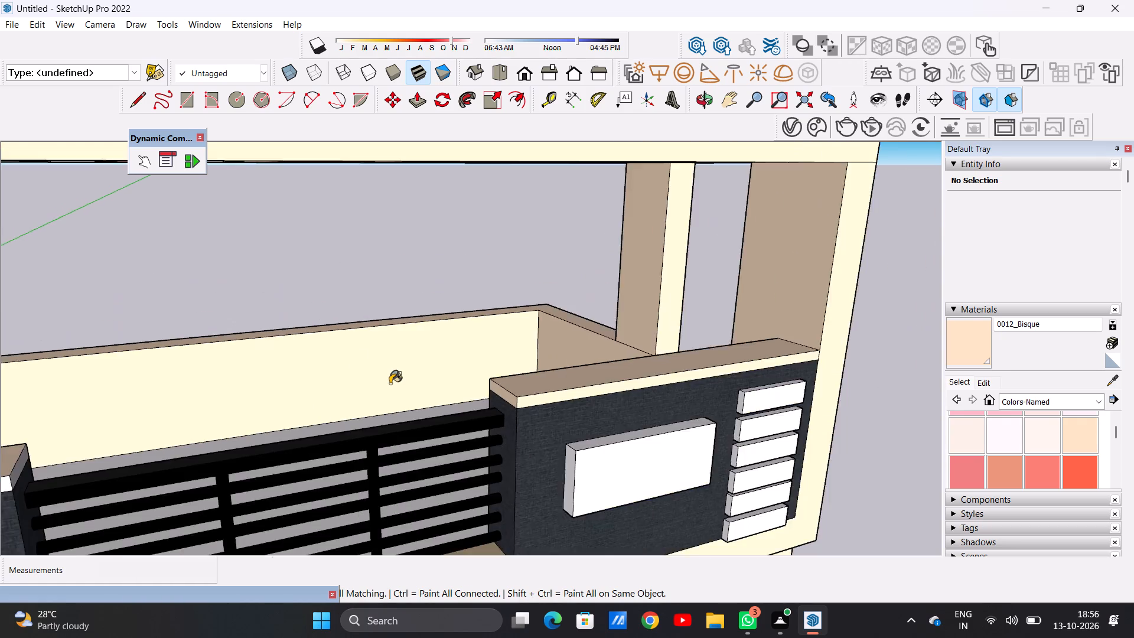
pyautogui.scroll(-19, 390, 383)
pyautogui.scroll(-15, 397, 416)
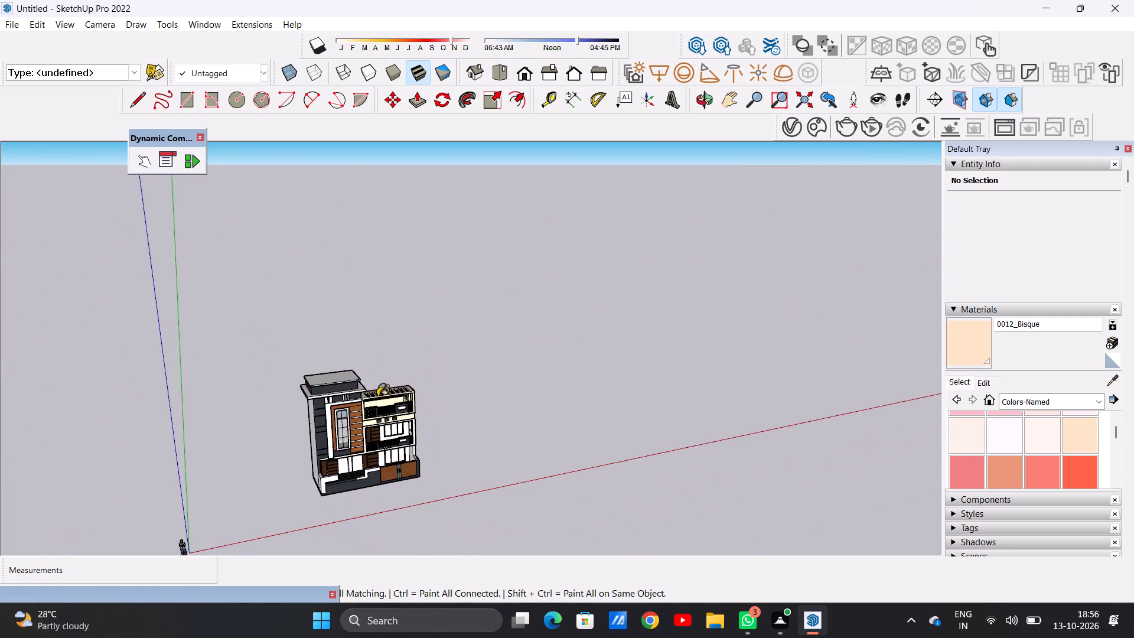
pyautogui.scroll(-3, 377, 396)
pyautogui.moveTo(416, 448); pyautogui.dragTo(316, 413, button='middle')
pyautogui.scroll(11, 403, 413)
pyautogui.scroll(-1, 389, 411)
pyautogui.scroll(2, 389, 411)
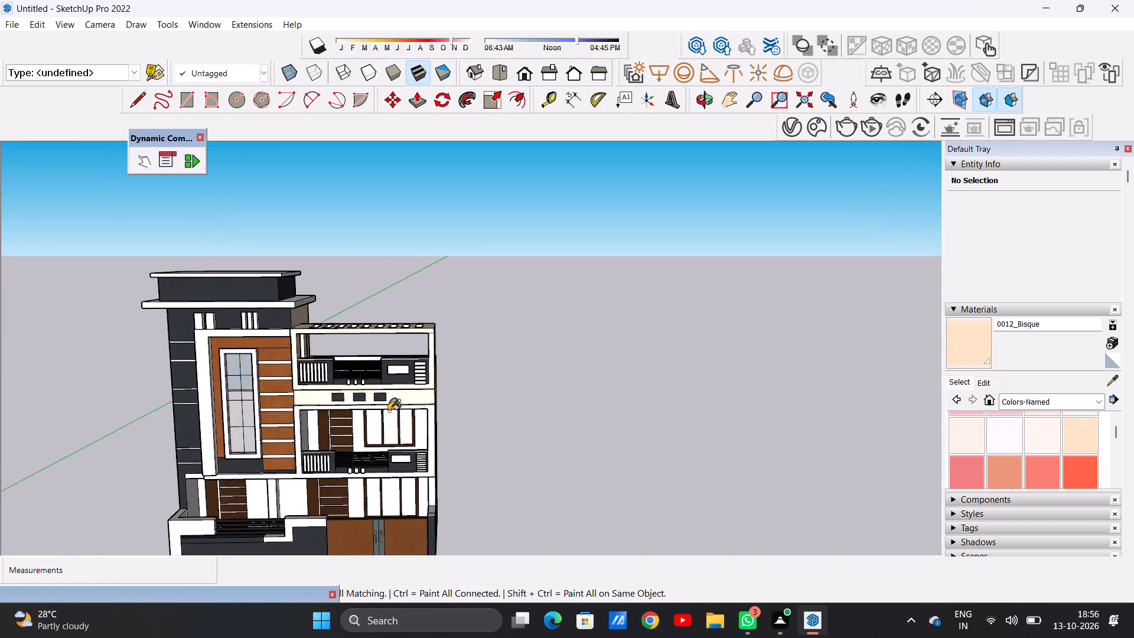
pyautogui.scroll(5, 389, 411)
pyautogui.scroll(-1, 389, 411)
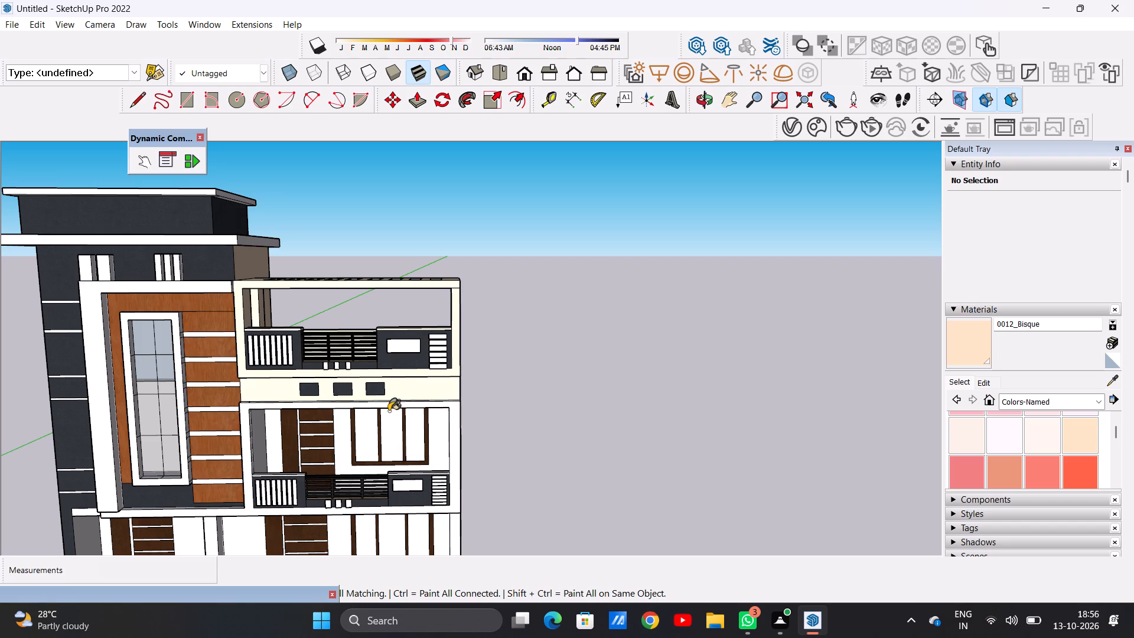
pyautogui.scroll(1, 389, 411)
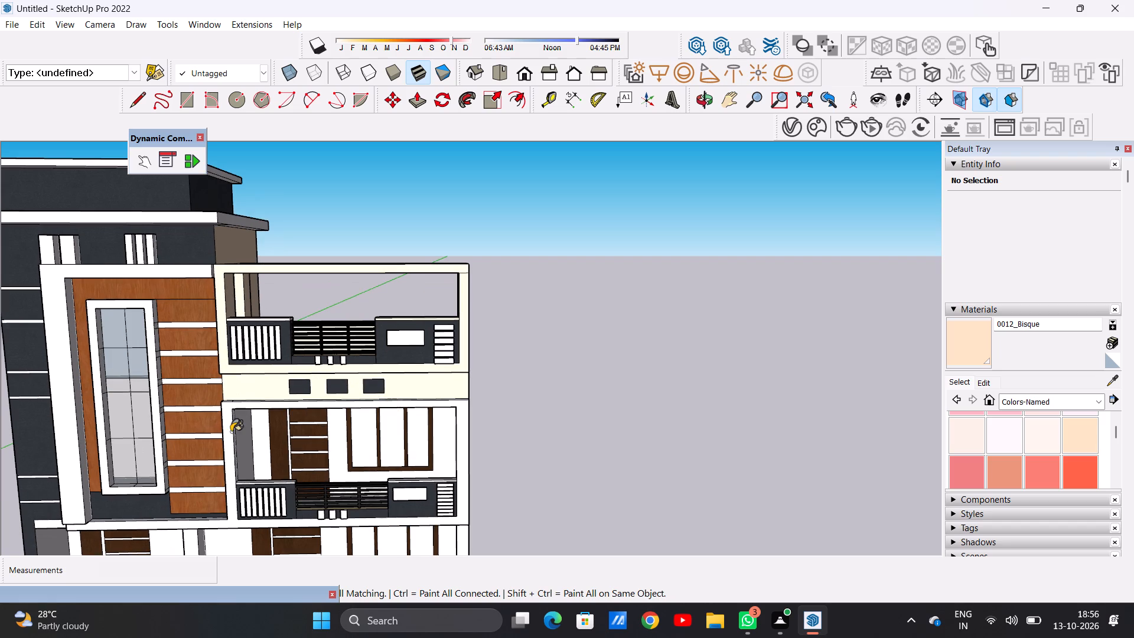
pyautogui.scroll(-10, 289, 359)
pyautogui.scroll(7, 267, 418)
pyautogui.scroll(-1, 267, 418)
pyautogui.scroll(1, 267, 418)
pyautogui.scroll(-1, 267, 418)
pyautogui.scroll(11, 267, 418)
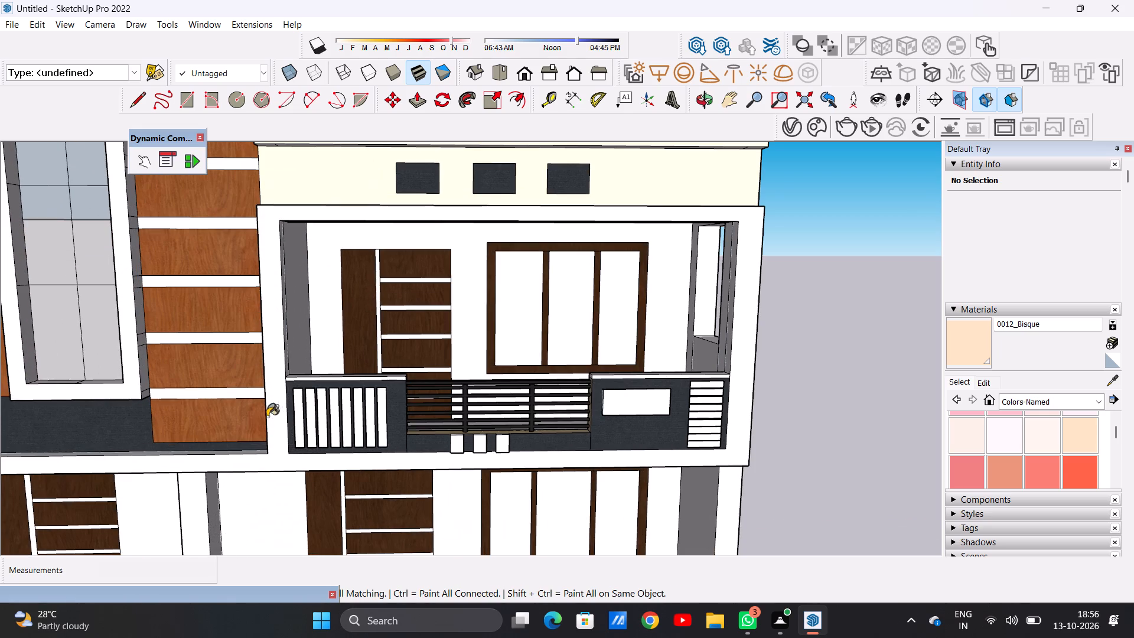
pyautogui.click(269, 380)
# Paint the middle balcony's tower-side inner faces and the back wall around the door and window with 0012_Bisque.
pyautogui.scroll(-8, 270, 378)
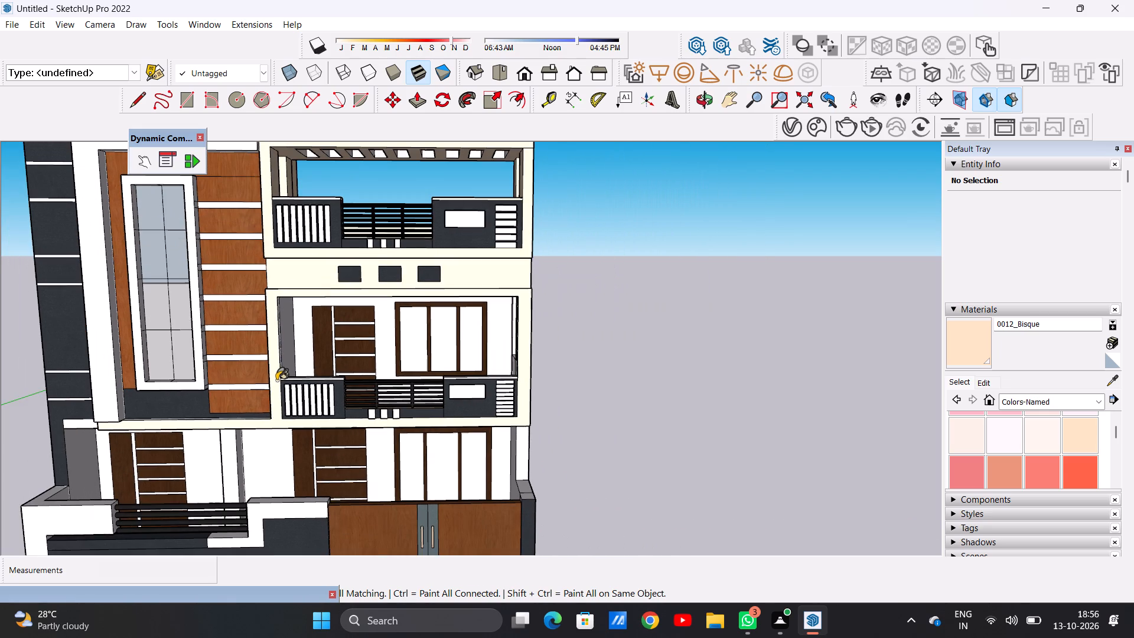
pyautogui.moveTo(320, 366); pyautogui.dragTo(249, 353, button='middle')
pyautogui.scroll(11, 266, 341)
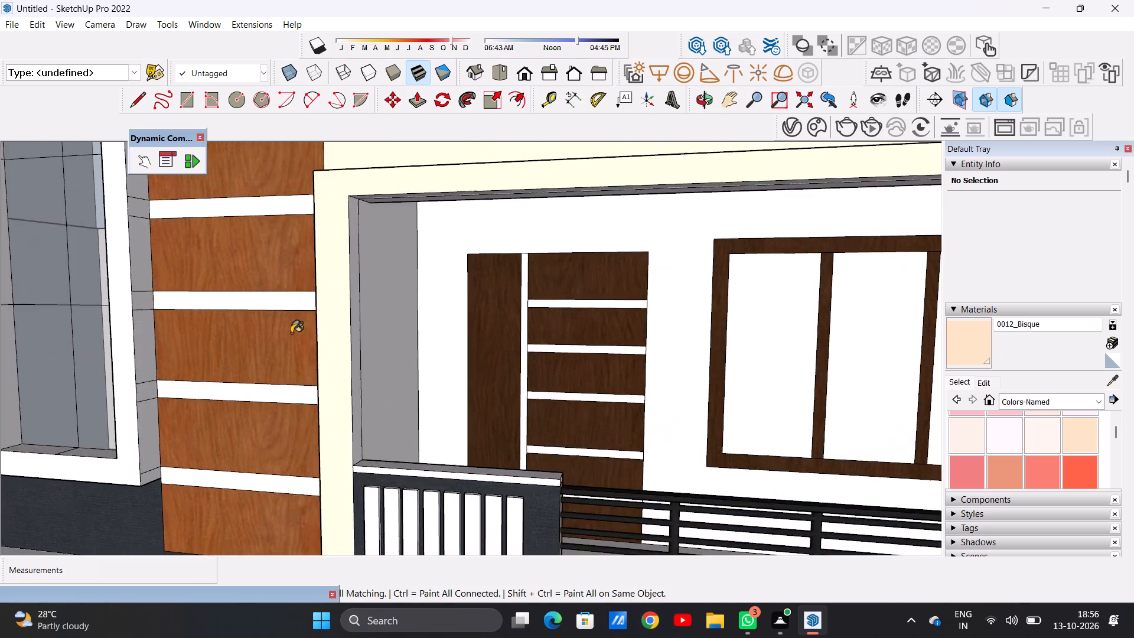
pyautogui.scroll(8, 291, 333)
pyautogui.click(354, 334)
pyautogui.click(412, 323)
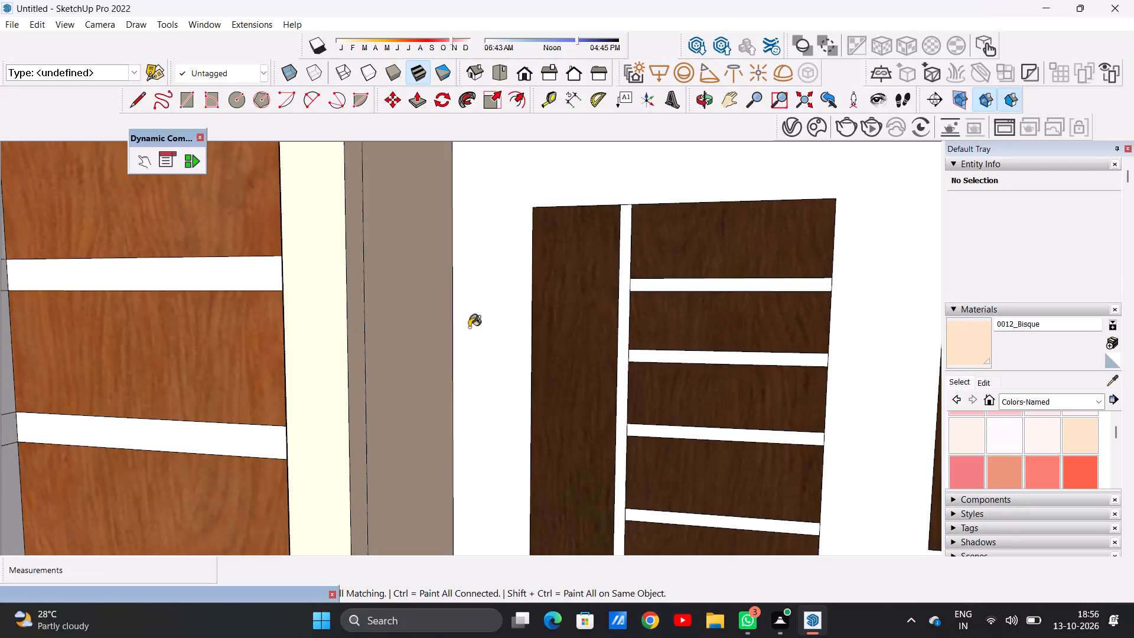
pyautogui.click(469, 327)
# Paint the middle balcony's outer side wall with 0012_Bisque, covering the strip, jamb, wall below and sill of its side opening.
pyautogui.scroll(-8, 329, 363)
pyautogui.scroll(1, 307, 369)
pyautogui.scroll(-11, 307, 369)
pyautogui.moveTo(308, 362); pyautogui.dragTo(384, 368, button='middle')
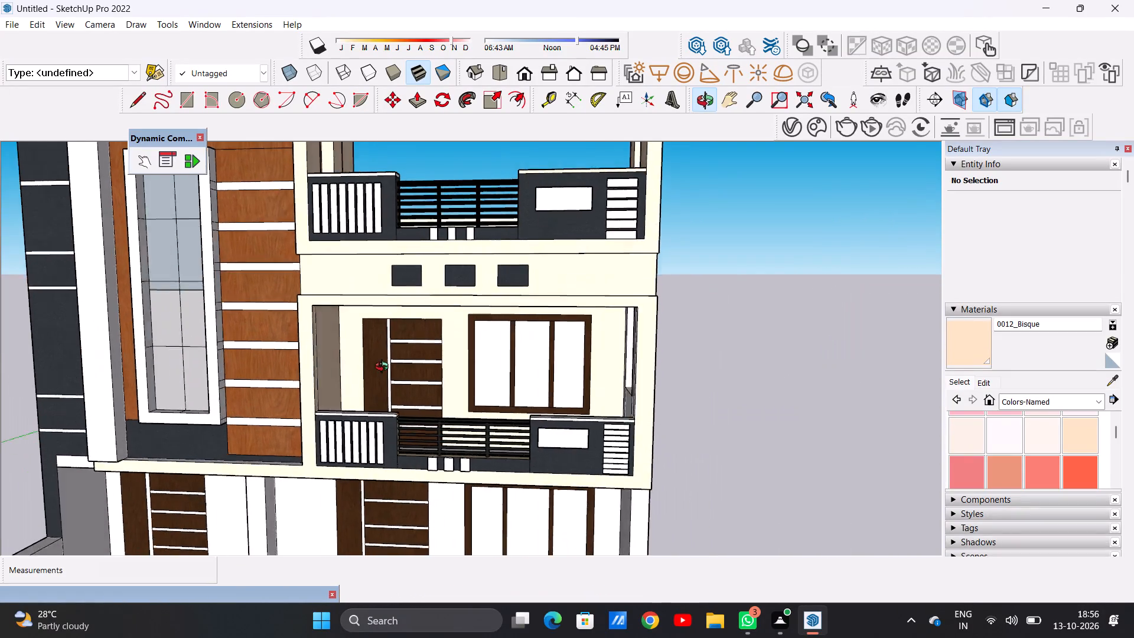
pyautogui.moveTo(384, 368); pyautogui.dragTo(553, 377, button='middle')
pyautogui.scroll(20, 545, 362)
pyautogui.scroll(2, 545, 362)
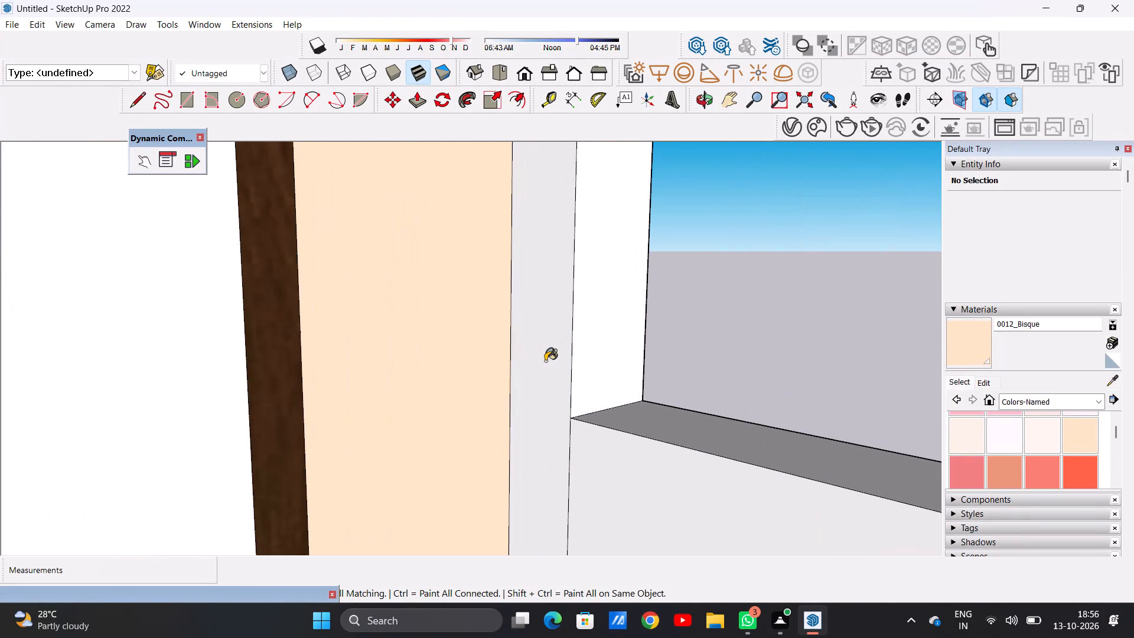
pyautogui.click(545, 361)
pyautogui.click(596, 351)
pyautogui.click(615, 464)
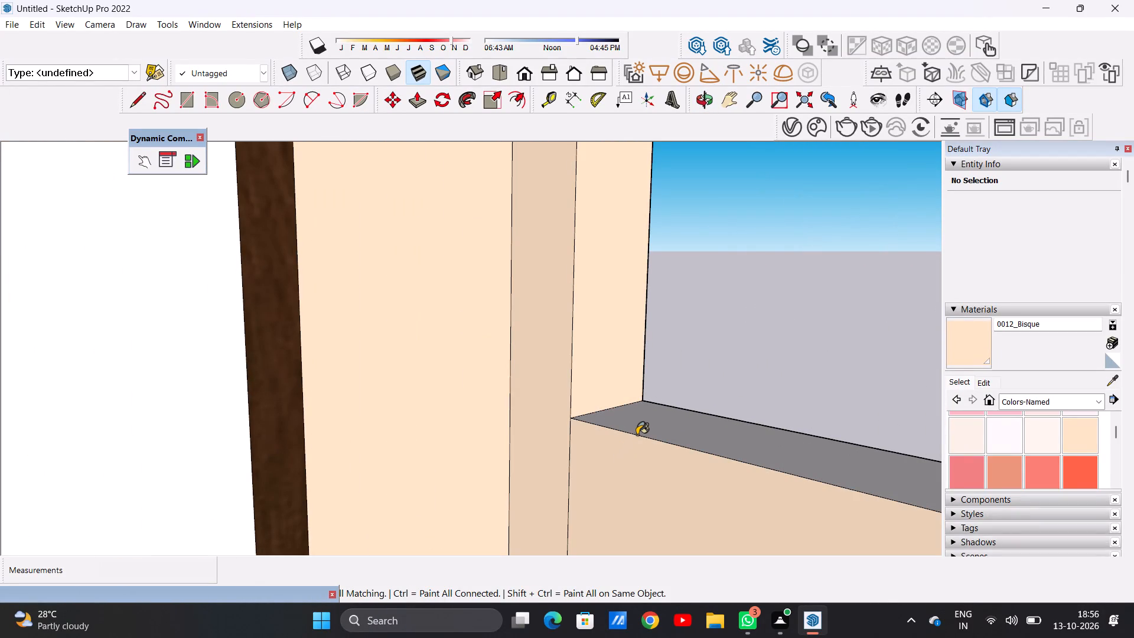
pyautogui.click(639, 429)
# Paint the inner and opening-side faces of the front corner column on the middle balcony's outer side with 0012_Bisque.
pyautogui.scroll(-17, 560, 402)
pyautogui.scroll(9, 633, 390)
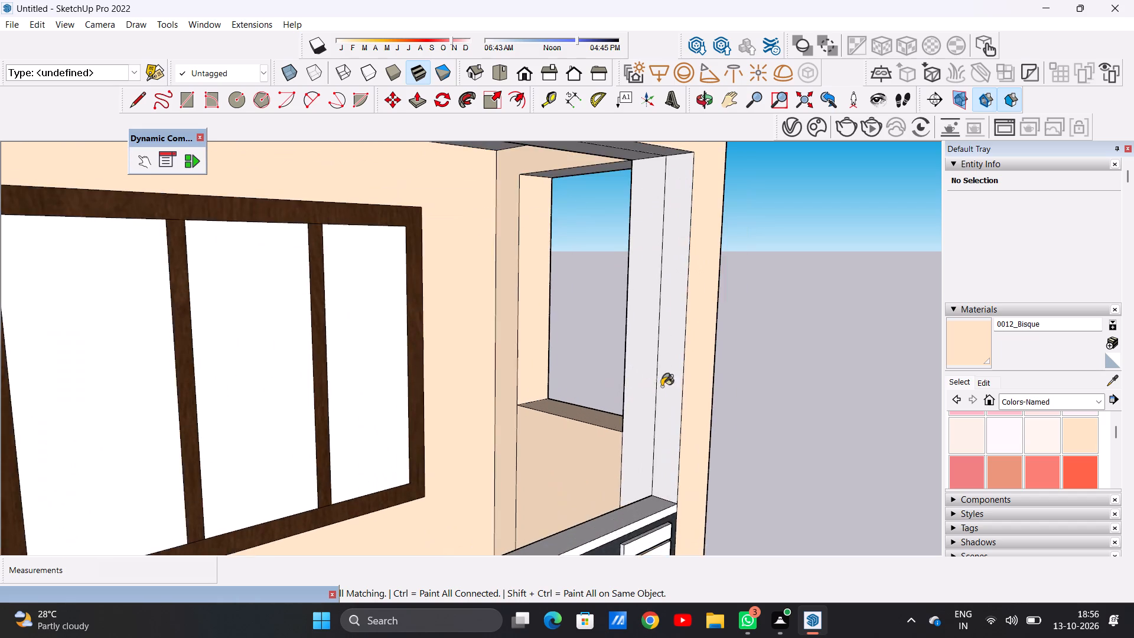
pyautogui.scroll(4, 661, 386)
pyautogui.click(677, 385)
pyautogui.click(620, 392)
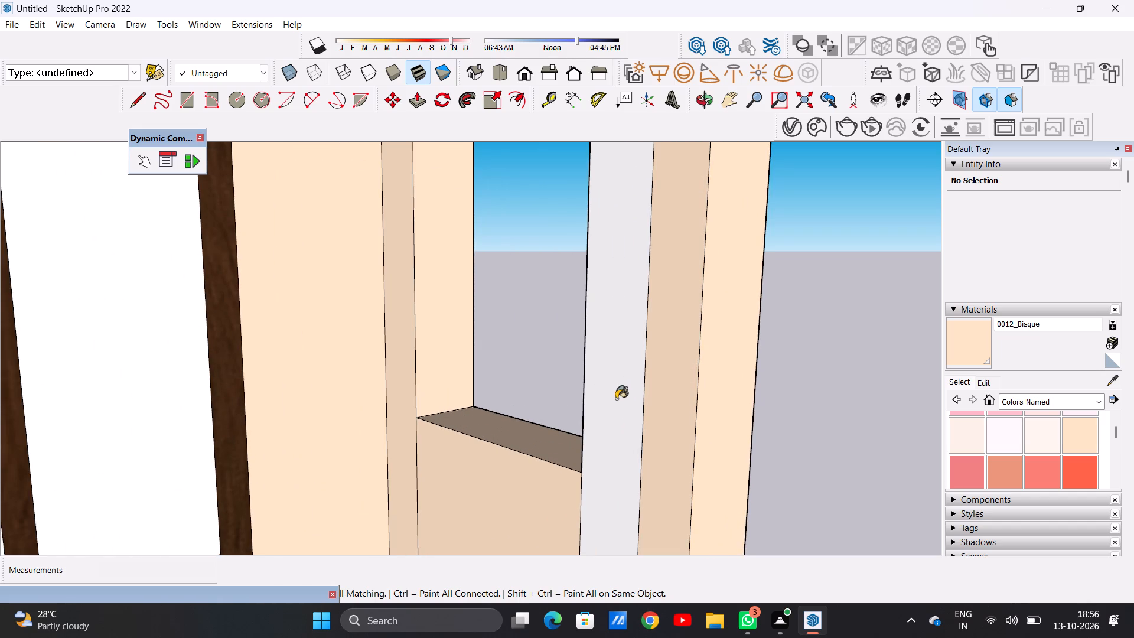
pyautogui.click(616, 399)
# Paint the inner face and the cap's top and inner edge on the middle balcony's tower-side parapet panel with 0012_Bisque.
pyautogui.scroll(-20, 565, 404)
pyautogui.scroll(-3, 565, 404)
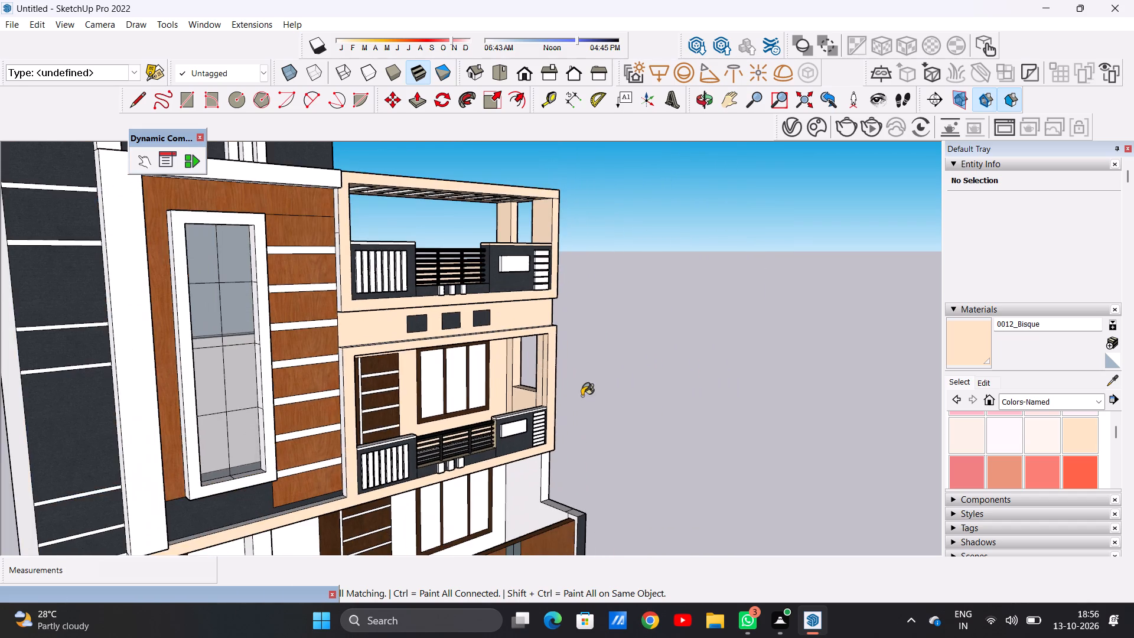
pyautogui.moveTo(590, 408); pyautogui.dragTo(128, 428, button='middle')
pyautogui.moveTo(512, 431); pyautogui.dragTo(374, 431, button='middle')
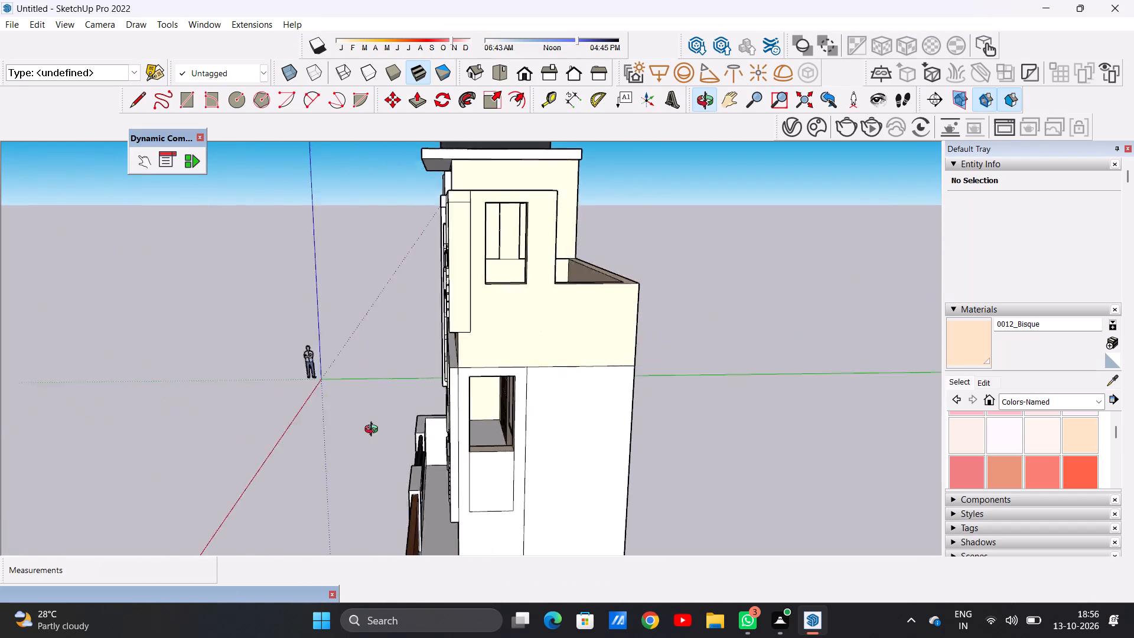
pyautogui.moveTo(374, 431); pyautogui.dragTo(334, 437, button='middle')
pyautogui.scroll(16, 452, 429)
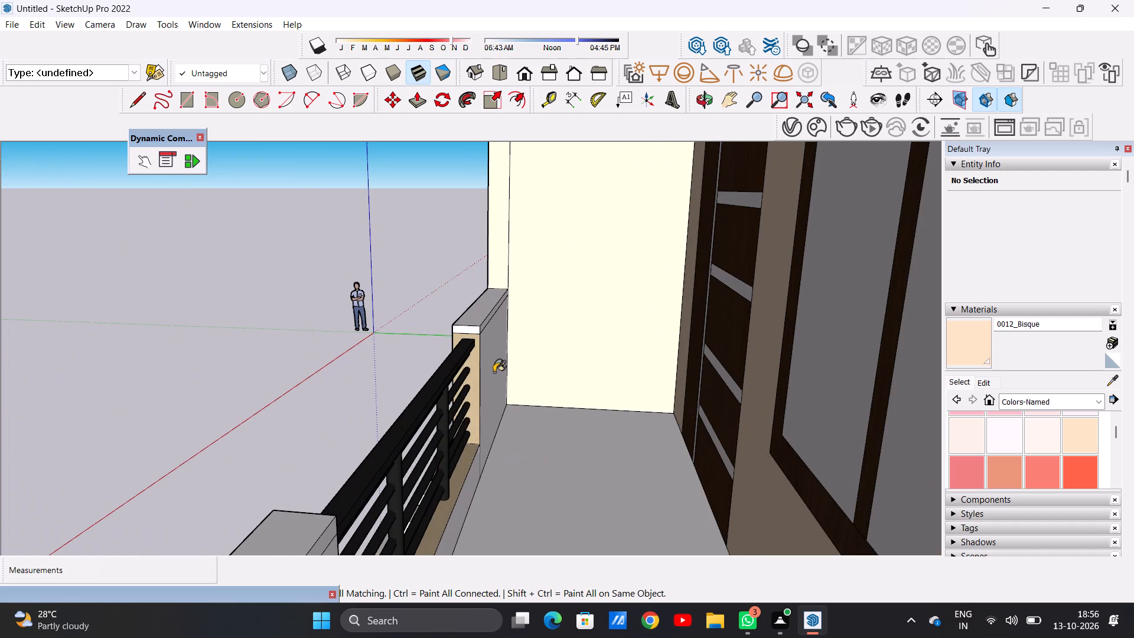
pyautogui.click(491, 369)
pyautogui.click(472, 320)
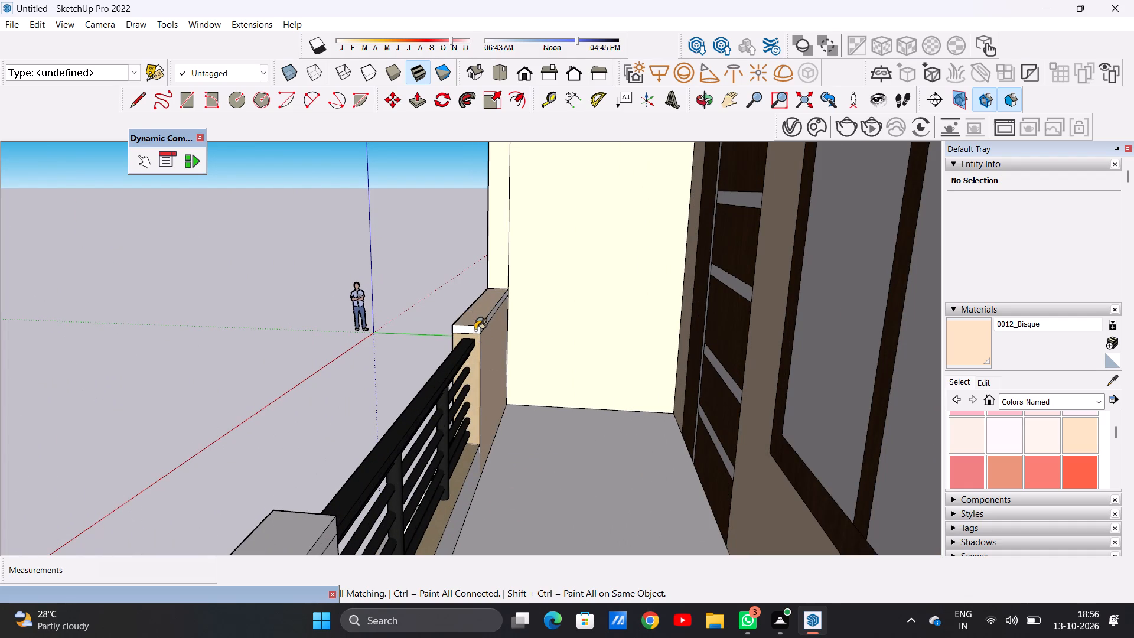
pyautogui.click(475, 333)
pyautogui.click(483, 330)
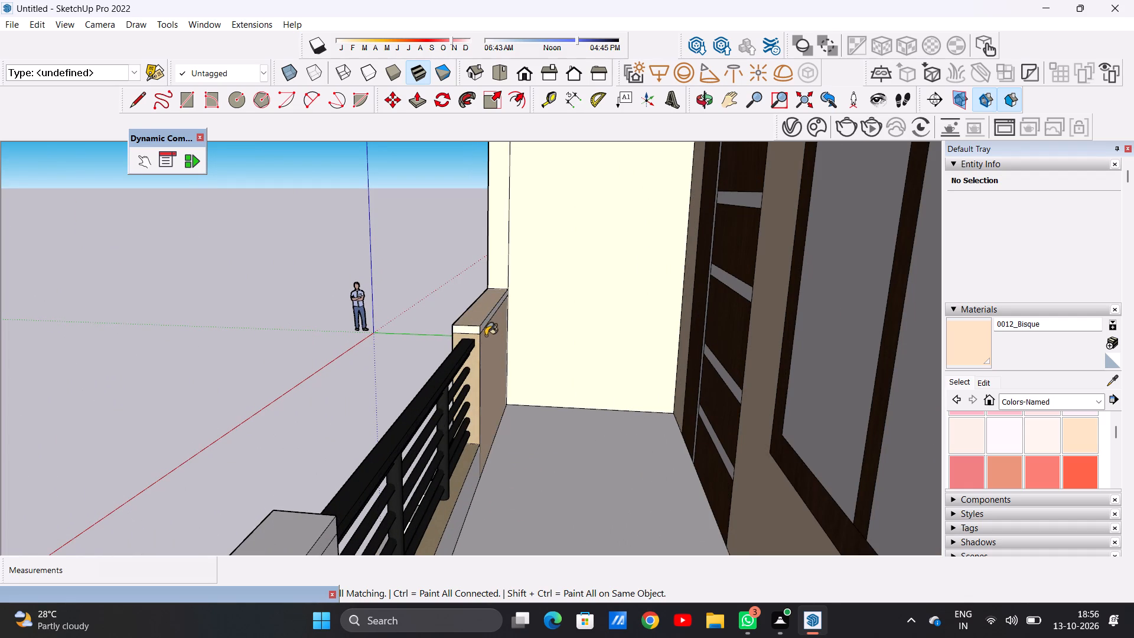
pyautogui.scroll(2, 483, 333)
pyautogui.scroll(-1, 483, 333)
pyautogui.scroll(5, 483, 333)
pyautogui.scroll(-1, 483, 333)
pyautogui.scroll(1, 483, 333)
pyautogui.click(480, 324)
pyautogui.scroll(-2, 498, 325)
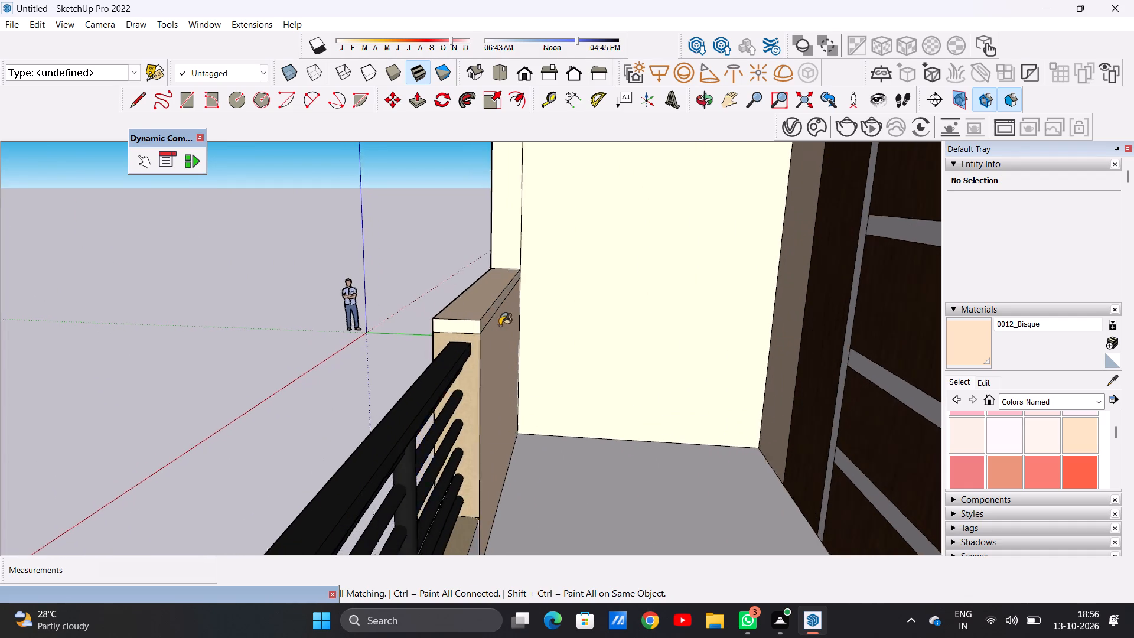
# Paint the outer parapet panel's inner face, its cap's top and inner edge, and the railing curb's inner side on the middle balcony with 0012_Bisque.
pyautogui.scroll(-5, 500, 325)
pyautogui.scroll(1, 501, 325)
pyautogui.scroll(-7, 501, 325)
pyautogui.scroll(3, 485, 412)
pyautogui.scroll(-1, 485, 414)
pyautogui.scroll(6, 485, 414)
pyautogui.scroll(-2, 485, 414)
pyautogui.scroll(1, 485, 414)
pyautogui.moveTo(483, 363); pyautogui.dragTo(483, 367, button='middle')
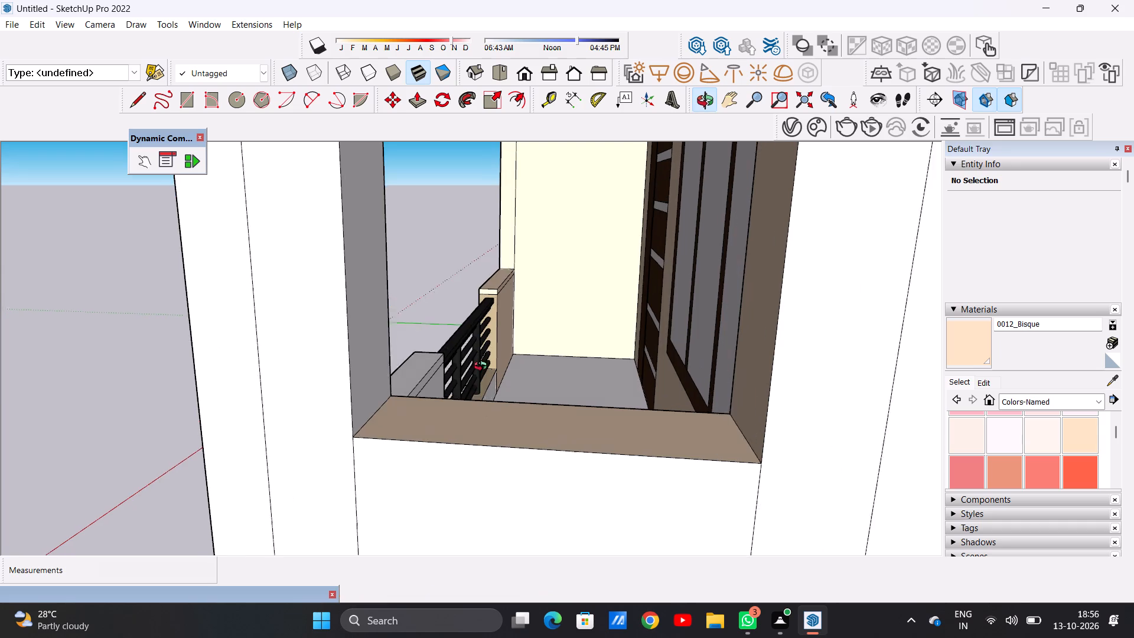
pyautogui.moveTo(483, 367); pyautogui.dragTo(487, 399, button='middle')
pyautogui.scroll(3, 479, 469)
pyautogui.click(464, 483)
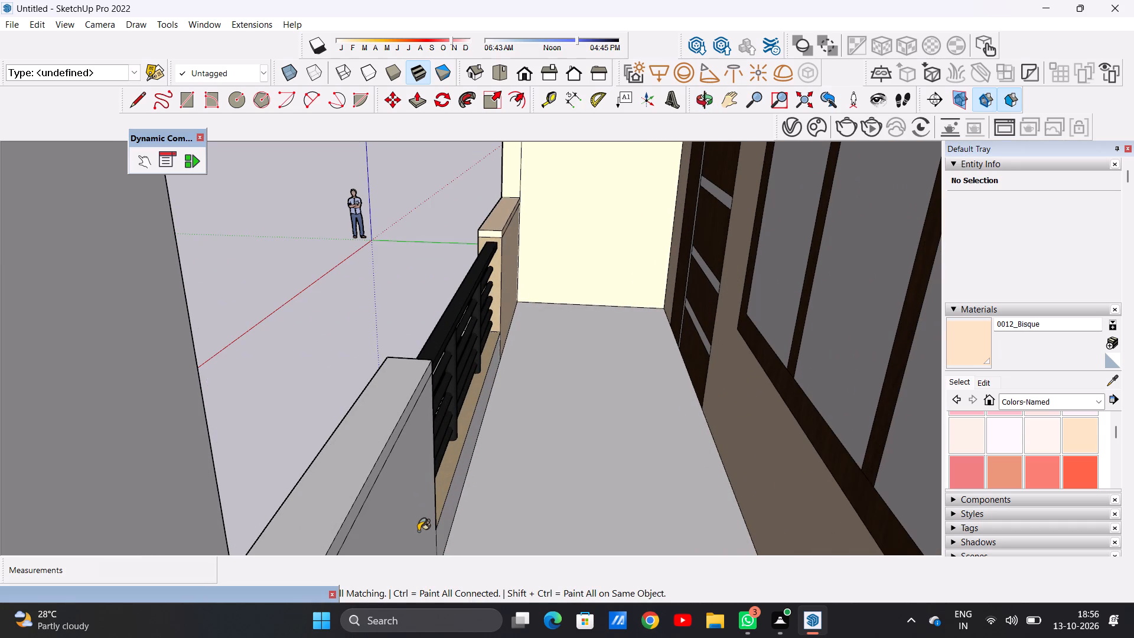
pyautogui.click(418, 531)
pyautogui.click(445, 526)
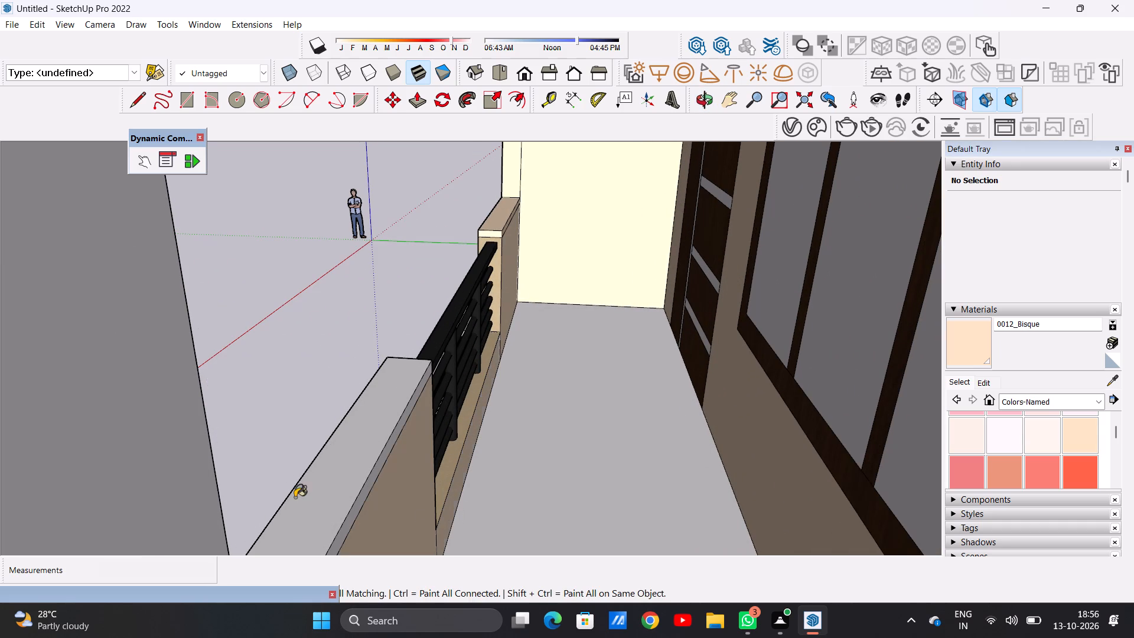
pyautogui.click(324, 496)
pyautogui.click(352, 512)
pyautogui.scroll(-13, 383, 477)
pyautogui.click(356, 480)
pyautogui.scroll(-5, 389, 479)
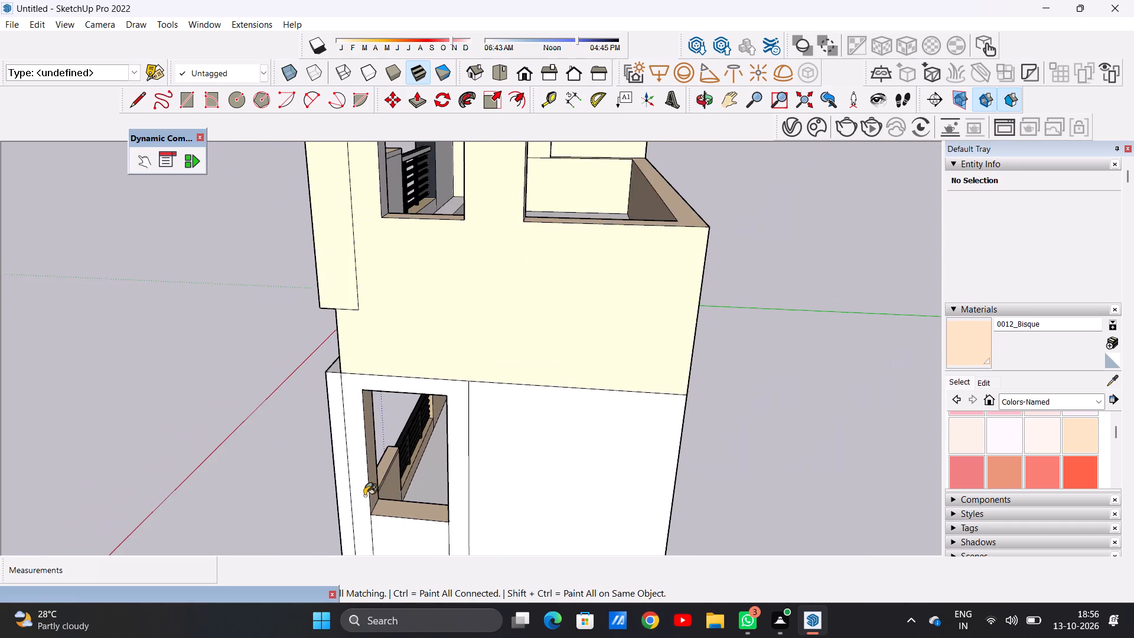
# Paint the front and end faces of the outer parapet panel's cap on the middle balcony with 0012_Bisque.
pyautogui.moveTo(363, 501); pyautogui.dragTo(658, 379, button='middle')
pyautogui.moveTo(504, 371); pyautogui.dragTo(718, 393, button='middle')
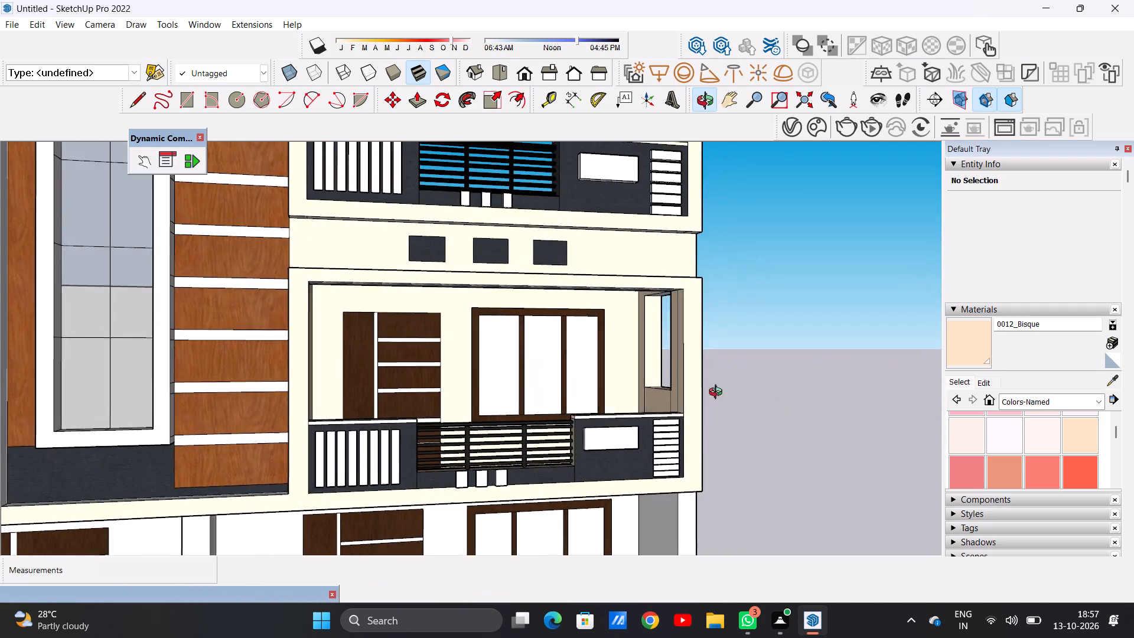
pyautogui.moveTo(718, 393); pyautogui.dragTo(746, 440, button='middle')
pyautogui.scroll(2, 614, 446)
pyautogui.scroll(-1, 610, 444)
pyautogui.scroll(5, 608, 444)
pyautogui.scroll(-2, 560, 422)
pyautogui.scroll(3, 560, 422)
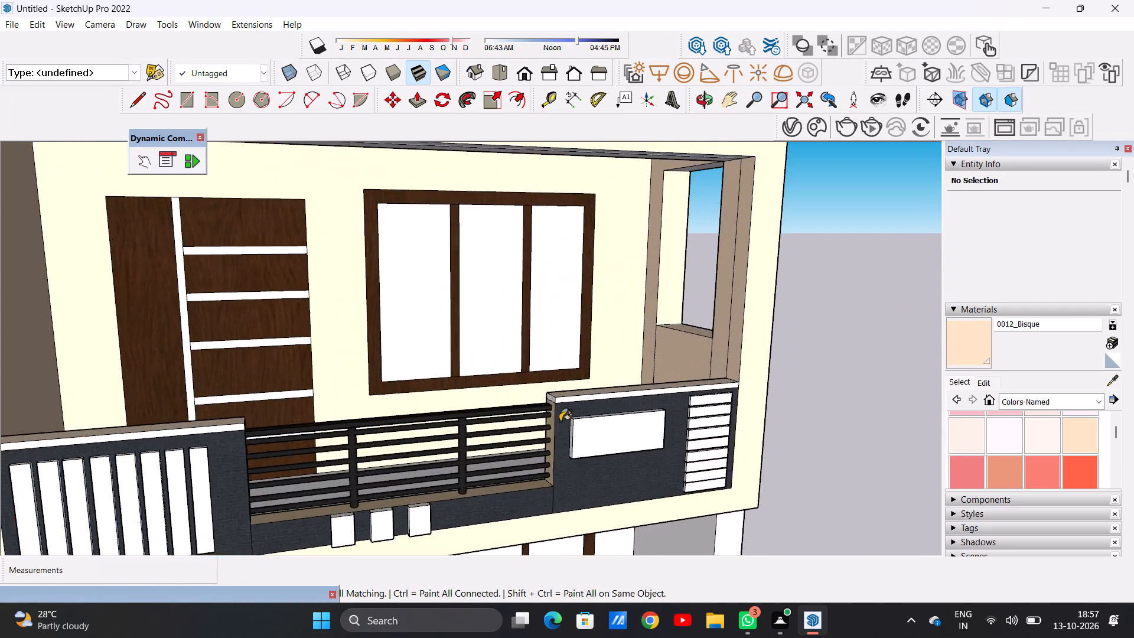
pyautogui.scroll(12, 560, 421)
pyautogui.click(565, 399)
pyautogui.click(533, 397)
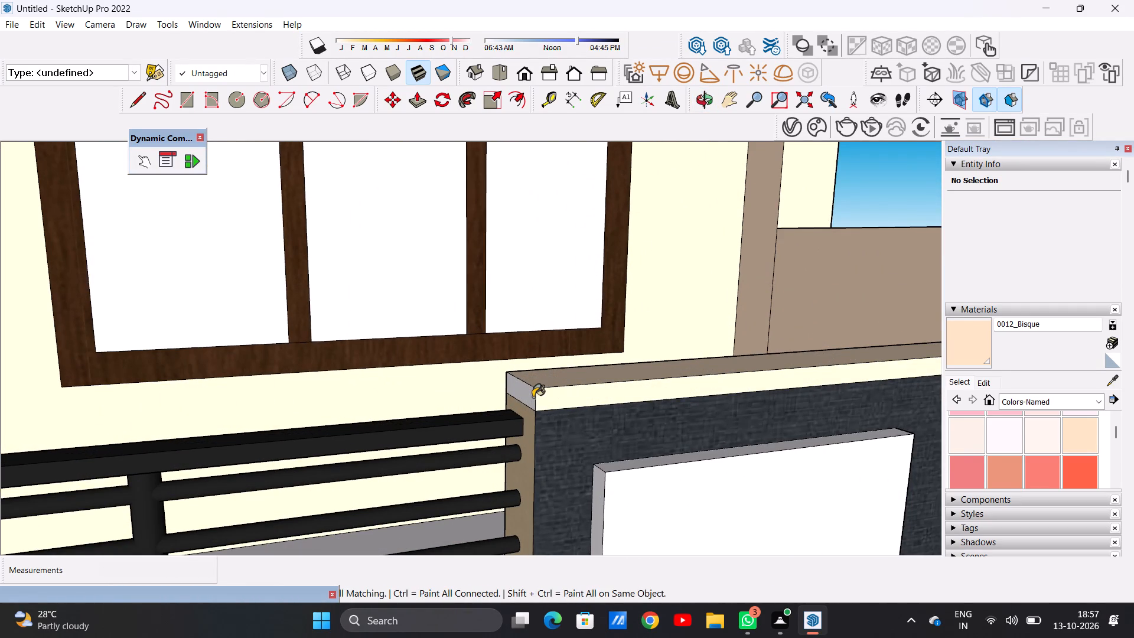
pyautogui.scroll(-20, 555, 420)
pyautogui.scroll(-10, 555, 420)
# Paint the ground floor's tower-side inner wall and the back wall around the first door with 0012_Bisque.
pyautogui.moveTo(461, 441); pyautogui.dragTo(440, 441, button='middle')
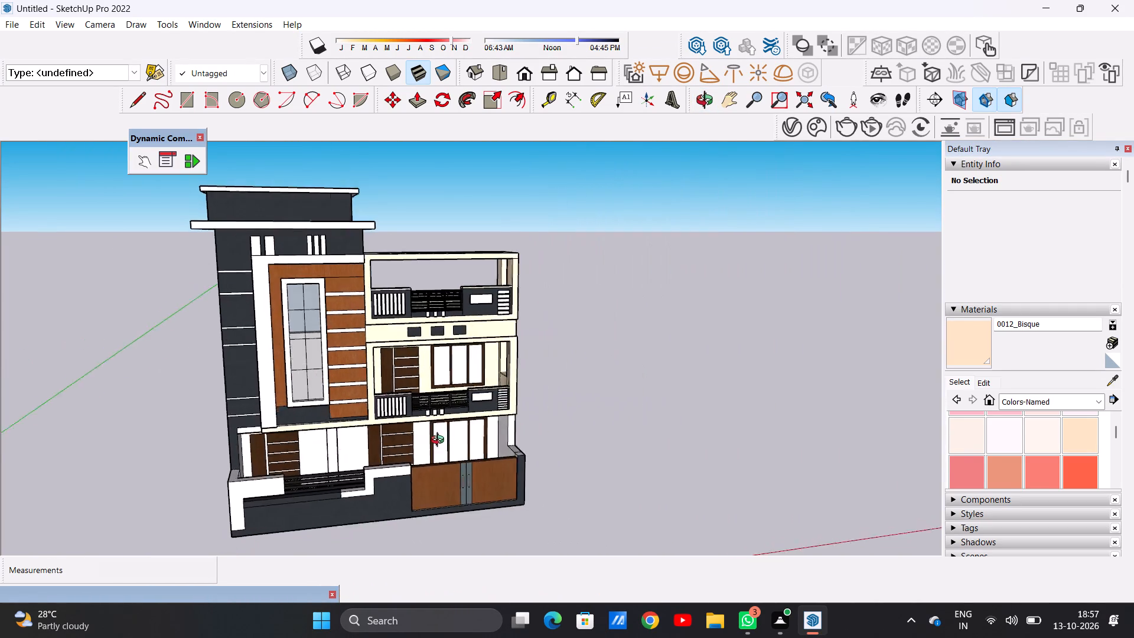
pyautogui.moveTo(440, 441); pyautogui.dragTo(368, 414, button='middle')
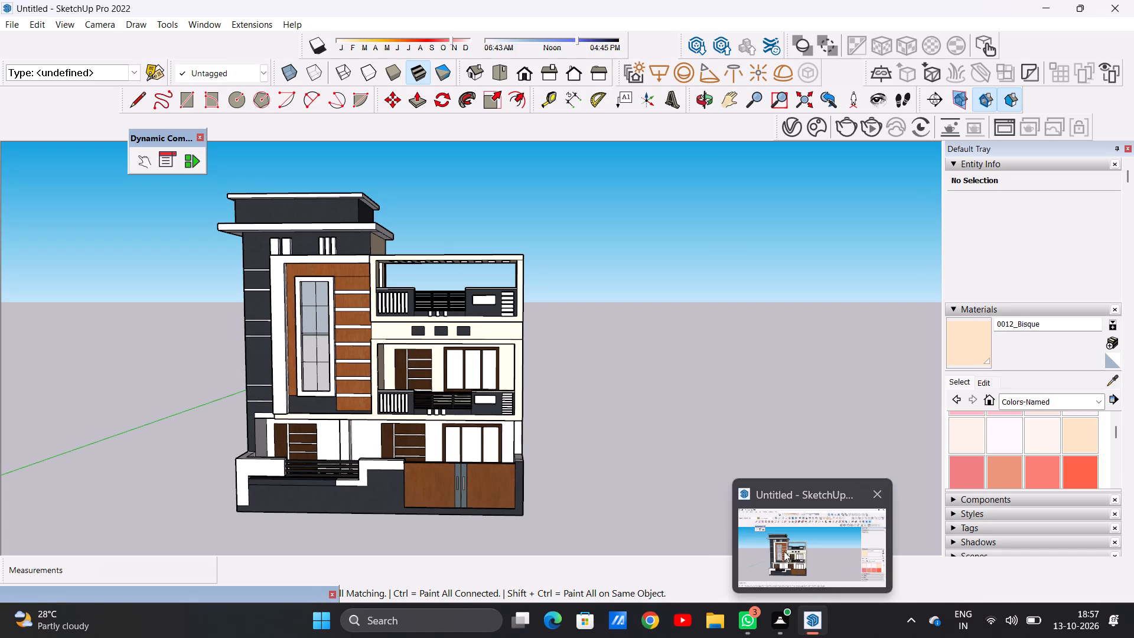
pyautogui.click(784, 551)
pyautogui.scroll(6, 233, 480)
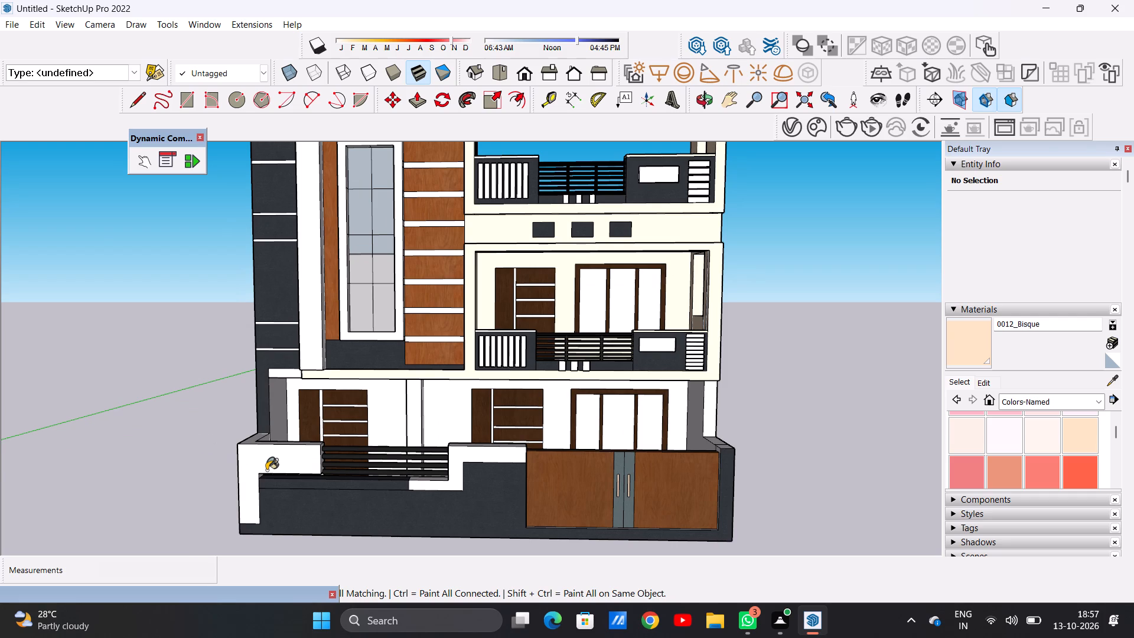
pyautogui.scroll(-8, 290, 425)
pyautogui.scroll(3, 312, 440)
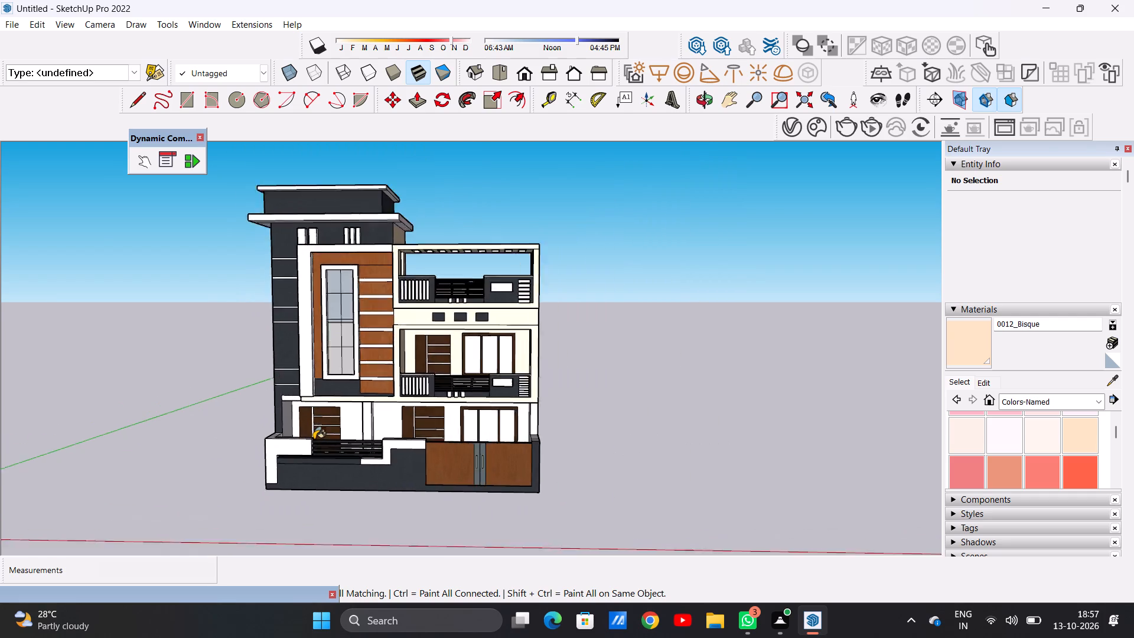
pyautogui.scroll(10, 314, 440)
pyautogui.scroll(-1, 271, 401)
pyautogui.scroll(1, 269, 402)
pyautogui.scroll(-1, 265, 403)
pyautogui.scroll(14, 260, 403)
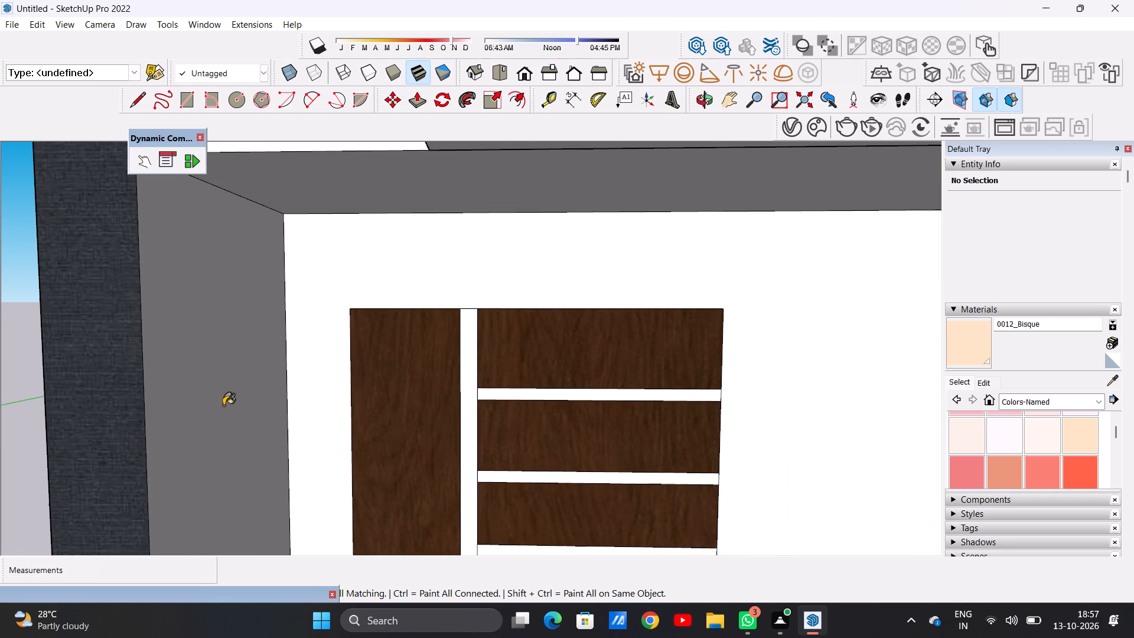
pyautogui.click(190, 400)
pyautogui.click(301, 365)
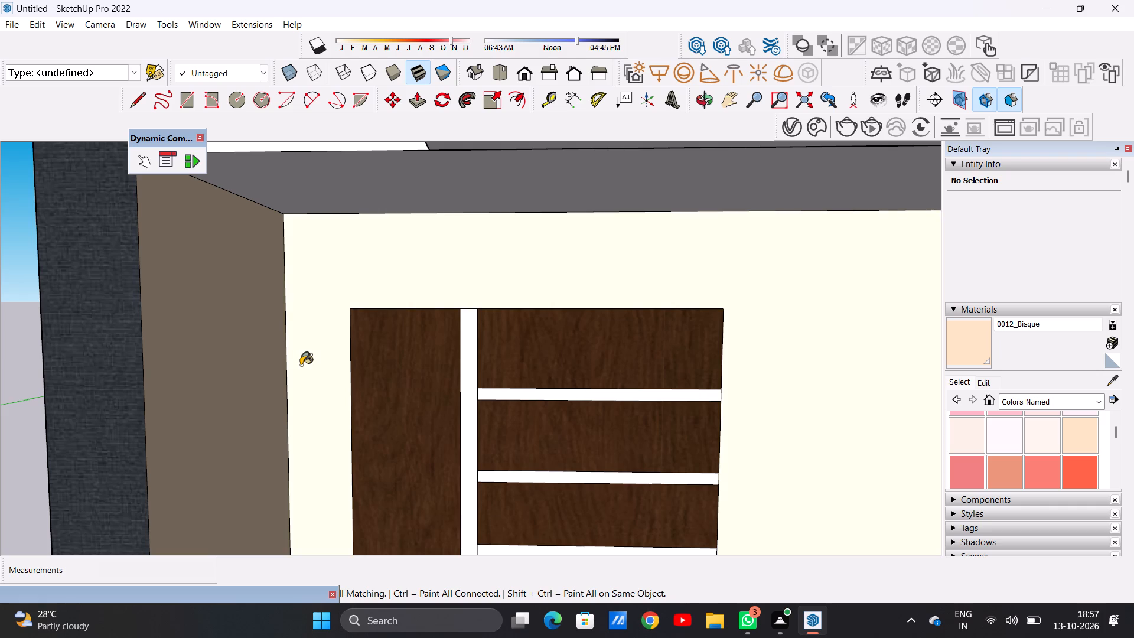
# Paint the short tower-side slab edge above the ground floor and its stepped return face with 0012_Bisque.
pyautogui.scroll(-15, 219, 371)
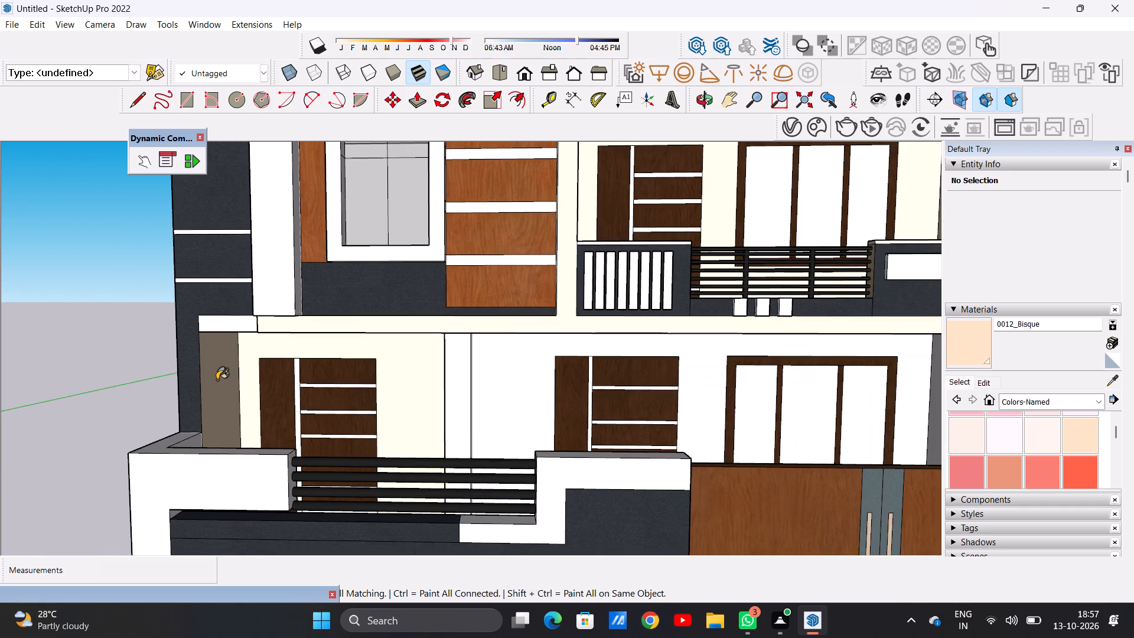
pyautogui.scroll(15, 221, 320)
pyautogui.click(251, 323)
pyautogui.scroll(-5, 251, 323)
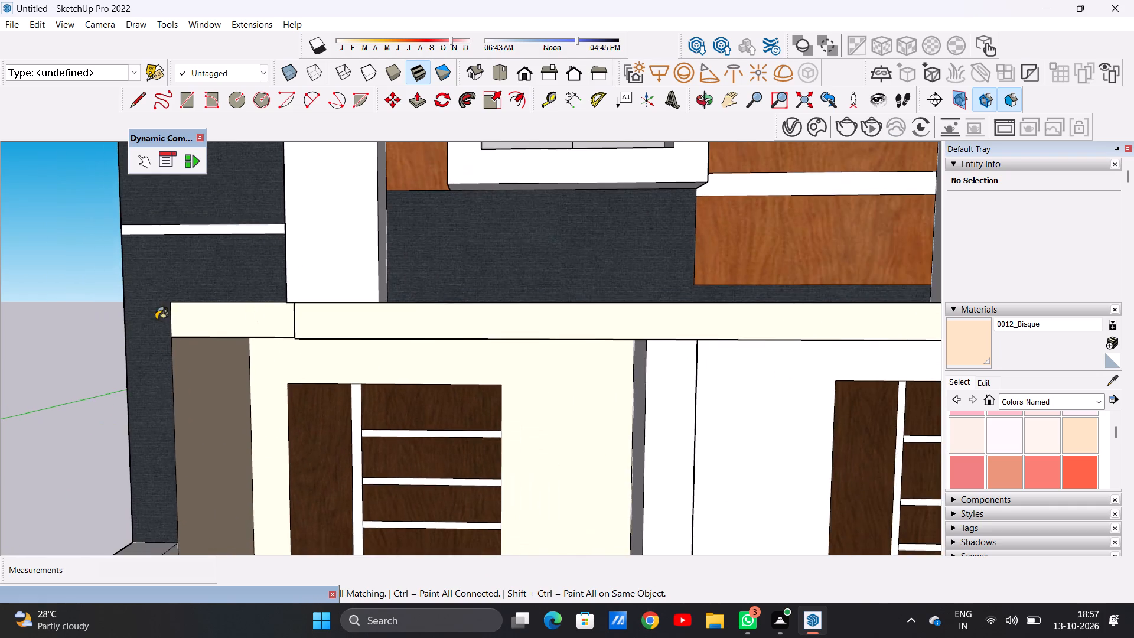
pyautogui.moveTo(156, 320); pyautogui.dragTo(338, 418, button='middle')
pyautogui.scroll(7, 390, 405)
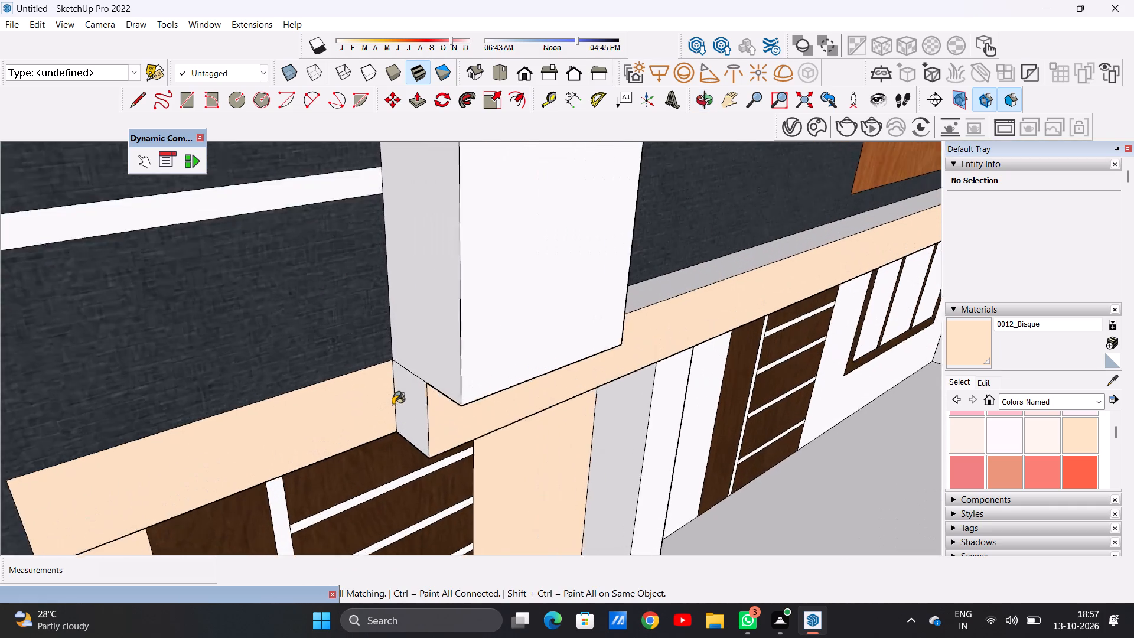
pyautogui.scroll(3, 393, 405)
pyautogui.click(408, 400)
pyautogui.scroll(-15, 318, 409)
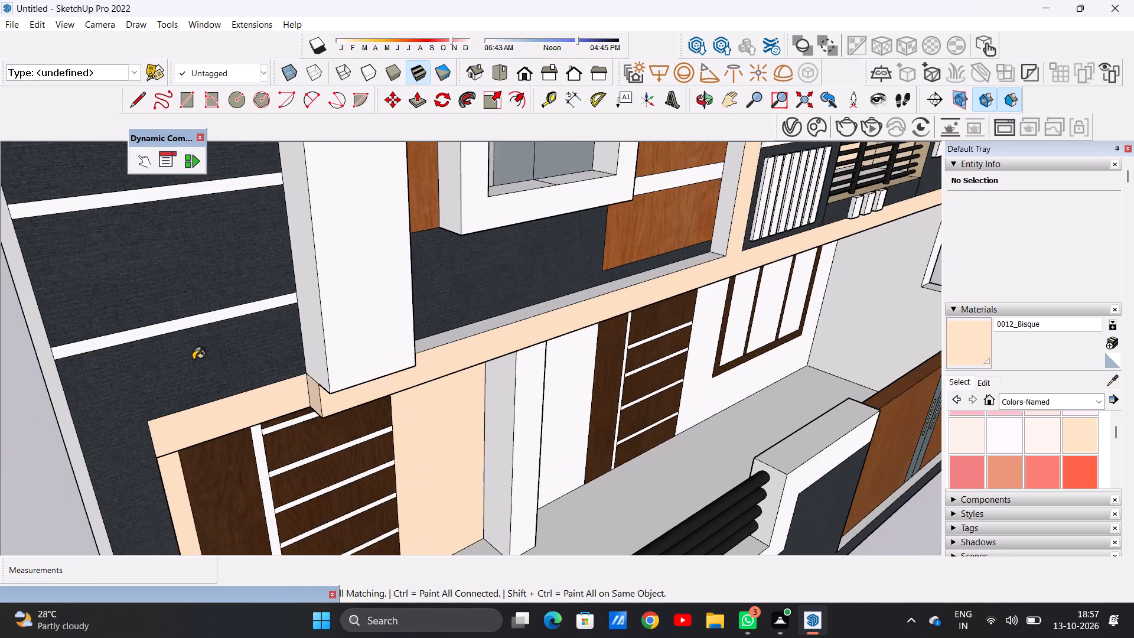
# Paint the front face and the tower-facing side of the pillar between the ground-floor doors with 0012_Bisque.
pyautogui.scroll(-13, 193, 360)
pyautogui.moveTo(303, 402); pyautogui.dragTo(161, 354, button='middle')
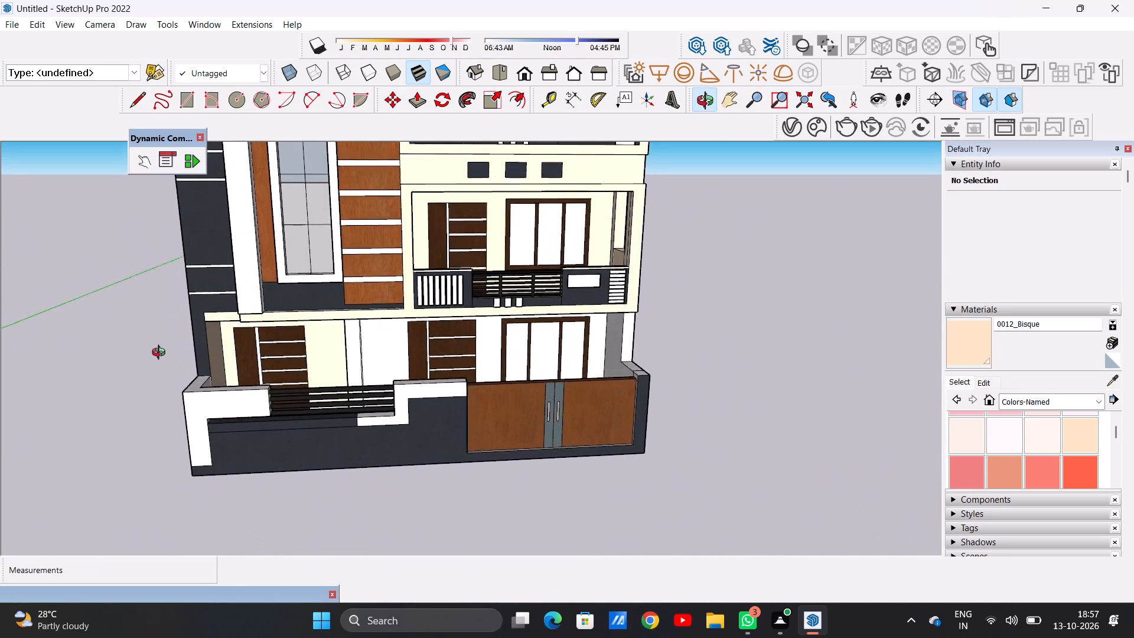
pyautogui.moveTo(161, 354); pyautogui.dragTo(152, 339, button='middle')
pyautogui.scroll(7, 346, 347)
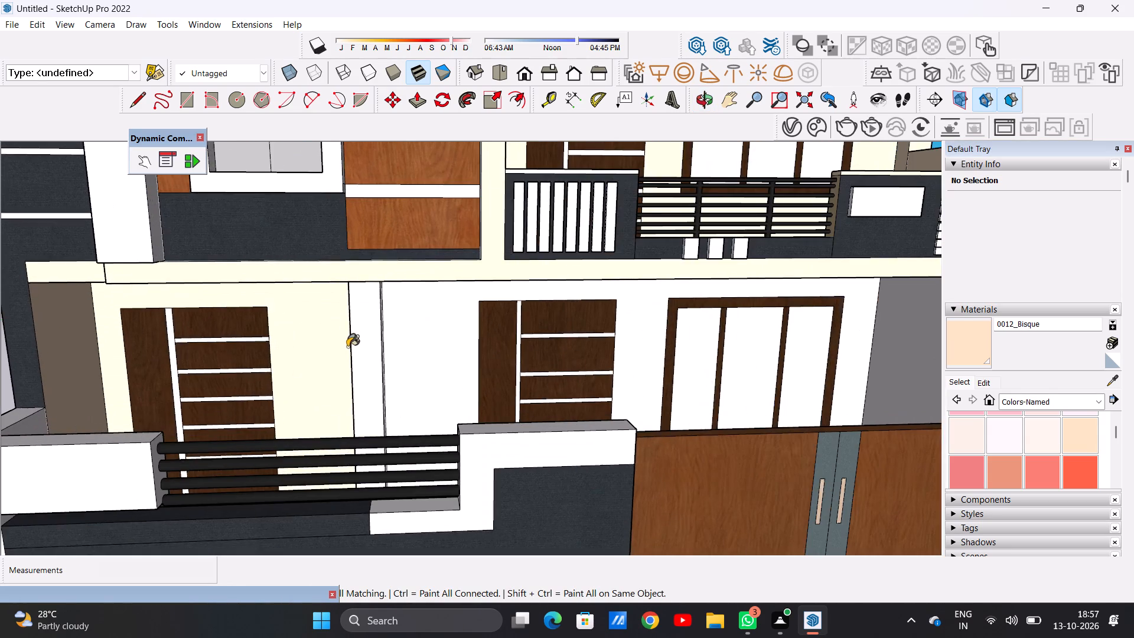
pyautogui.scroll(-1, 364, 343)
pyautogui.scroll(3, 364, 343)
pyautogui.click(364, 343)
pyautogui.scroll(-6, 364, 343)
pyautogui.moveTo(341, 351); pyautogui.dragTo(348, 351, button='middle')
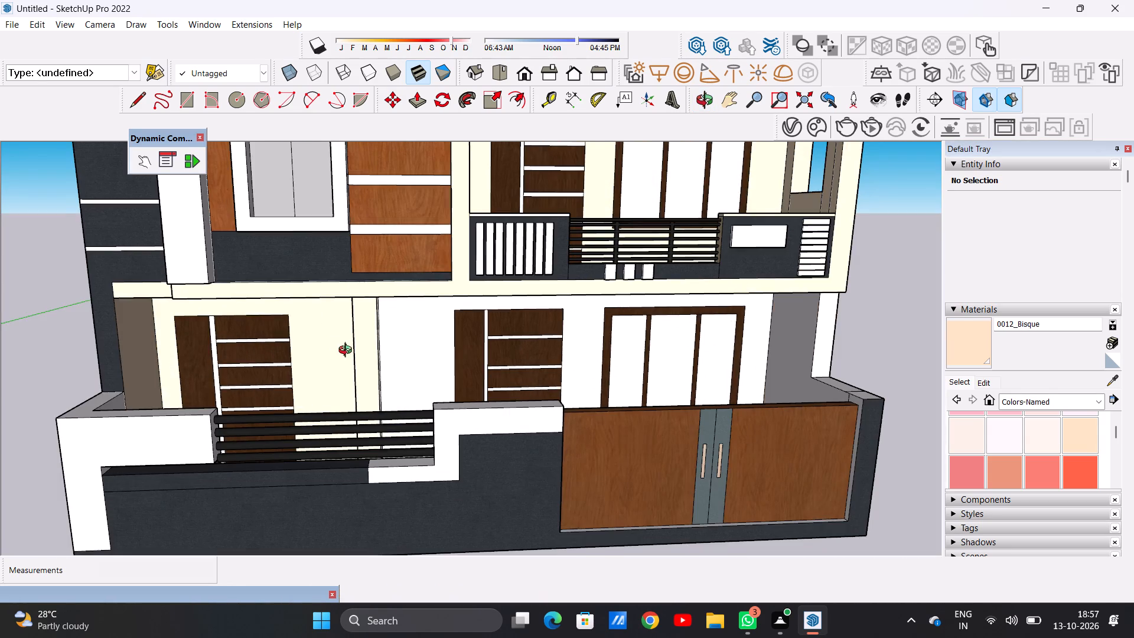
pyautogui.moveTo(348, 351); pyautogui.dragTo(475, 351, button='middle')
pyautogui.scroll(1, 333, 363)
pyautogui.scroll(-1, 333, 363)
pyautogui.scroll(8, 333, 363)
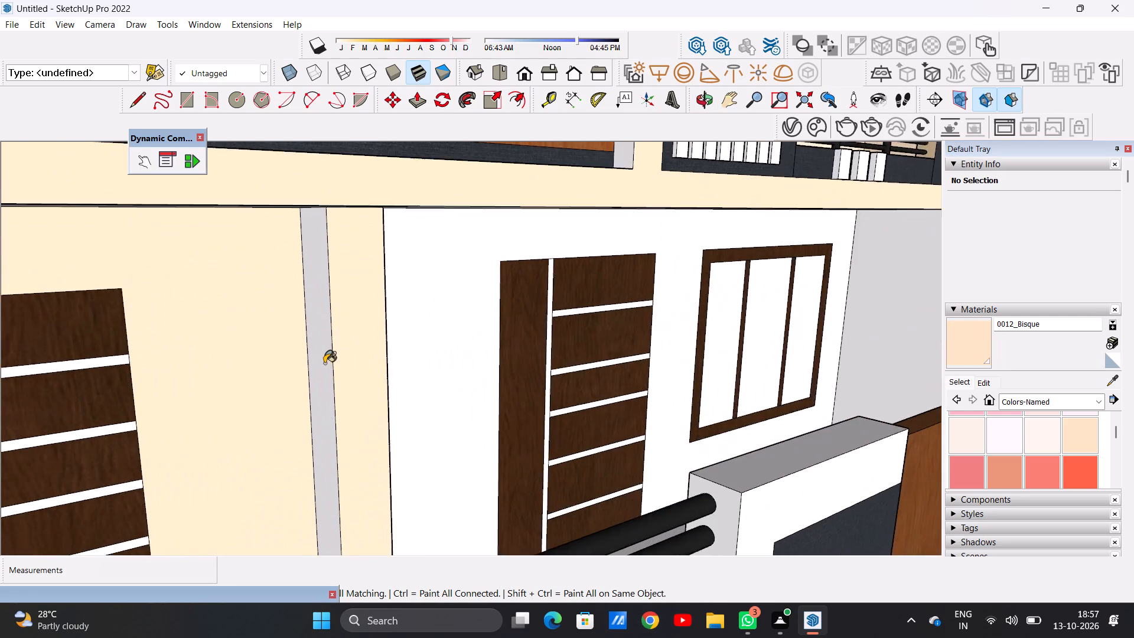
pyautogui.scroll(4, 324, 363)
pyautogui.click(321, 363)
pyautogui.scroll(-18, 324, 363)
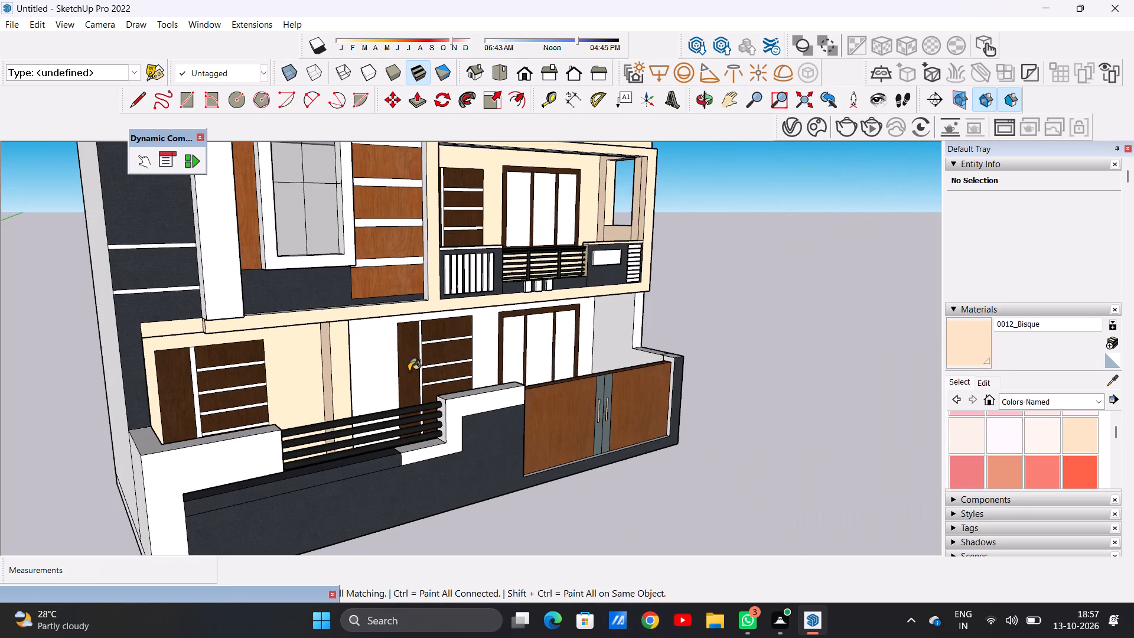
# Paint the pillar's remaining side face and the back wall around the second ground-floor door and window with 0012_Bisque.
pyautogui.moveTo(409, 372); pyautogui.dragTo(147, 370, button='middle')
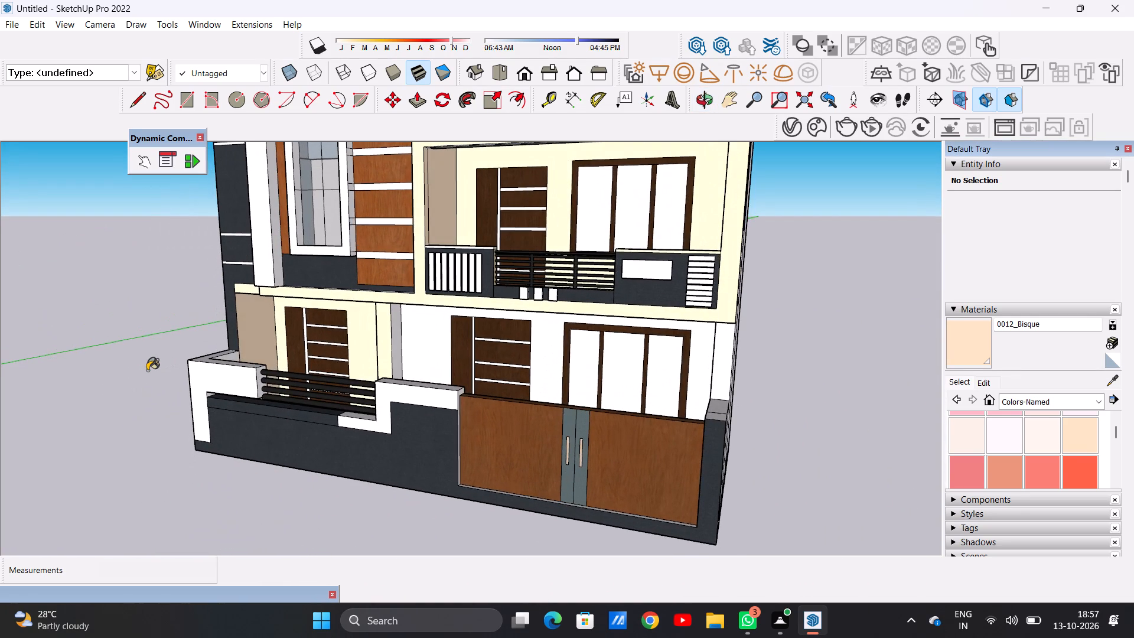
pyautogui.scroll(8, 378, 325)
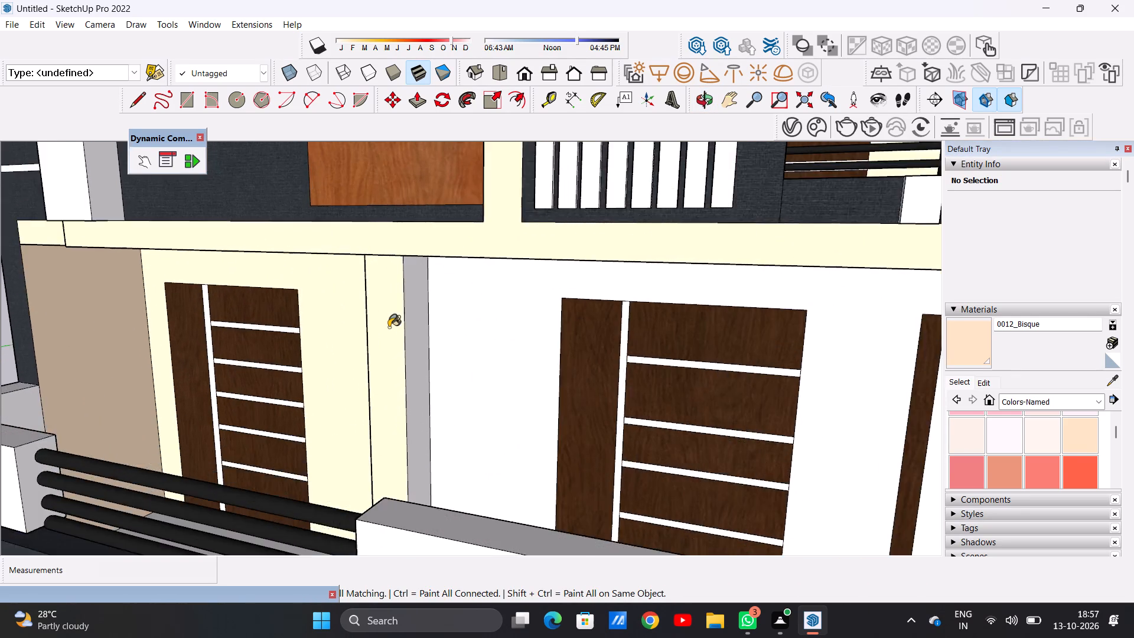
pyautogui.scroll(6, 389, 327)
pyautogui.click(408, 330)
pyautogui.click(504, 332)
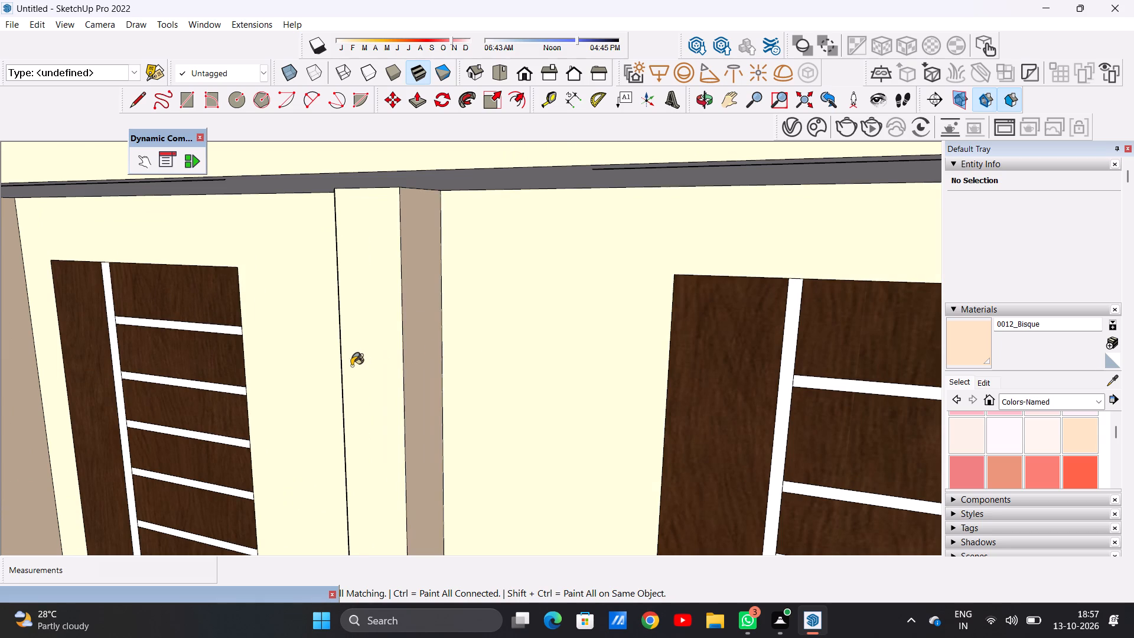
# Paint the ground floor's outer side wall, its front end face, and the rear part of the low wall's top with 0012_Bisque.
pyautogui.scroll(-19, 349, 366)
pyautogui.moveTo(364, 357); pyautogui.dragTo(409, 357, button='middle')
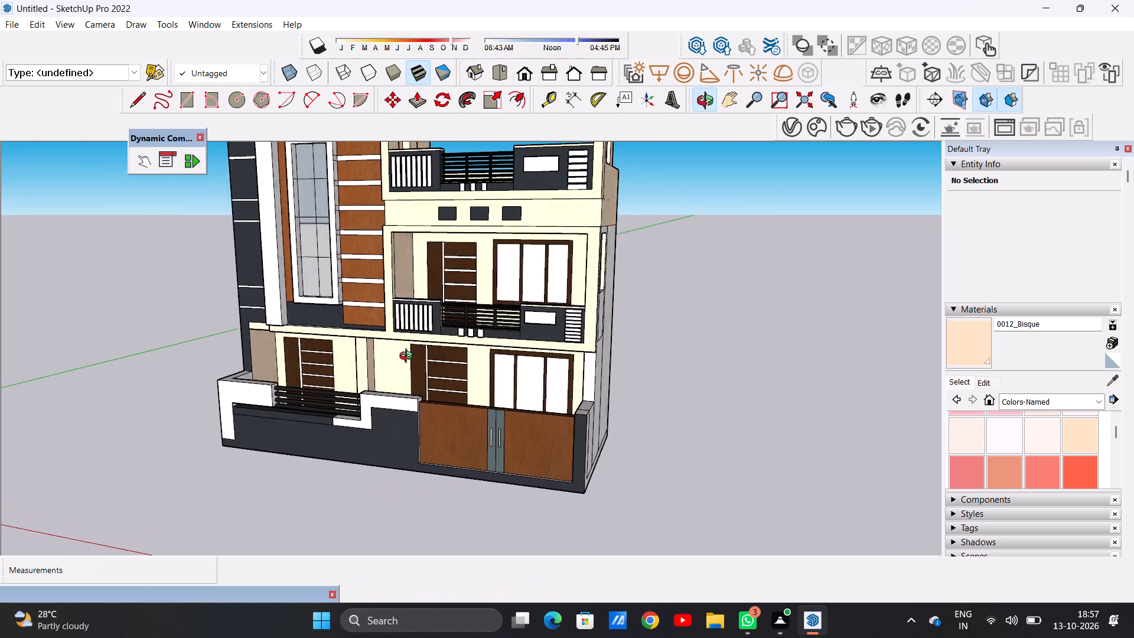
pyautogui.moveTo(409, 357); pyautogui.dragTo(594, 363, button='middle')
pyautogui.scroll(5, 563, 354)
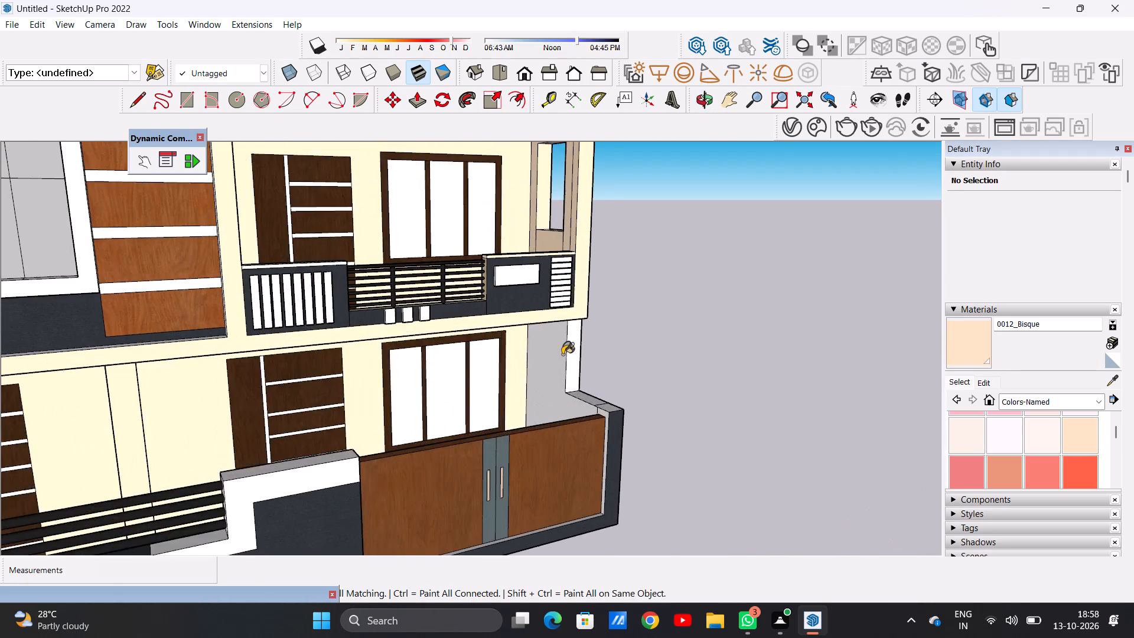
pyautogui.scroll(11, 558, 360)
pyautogui.click(548, 360)
pyautogui.click(595, 363)
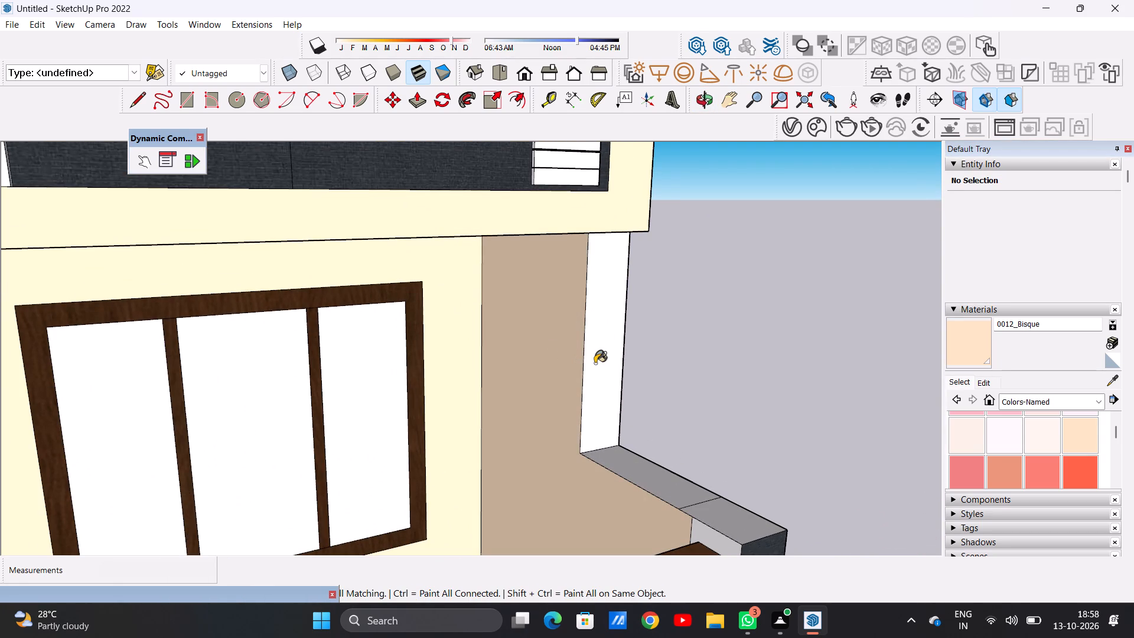
pyautogui.click(636, 463)
# Paint the top and the gate-facing inner side of the outer gate post with 0012_Bisque.
pyautogui.scroll(-11, 472, 390)
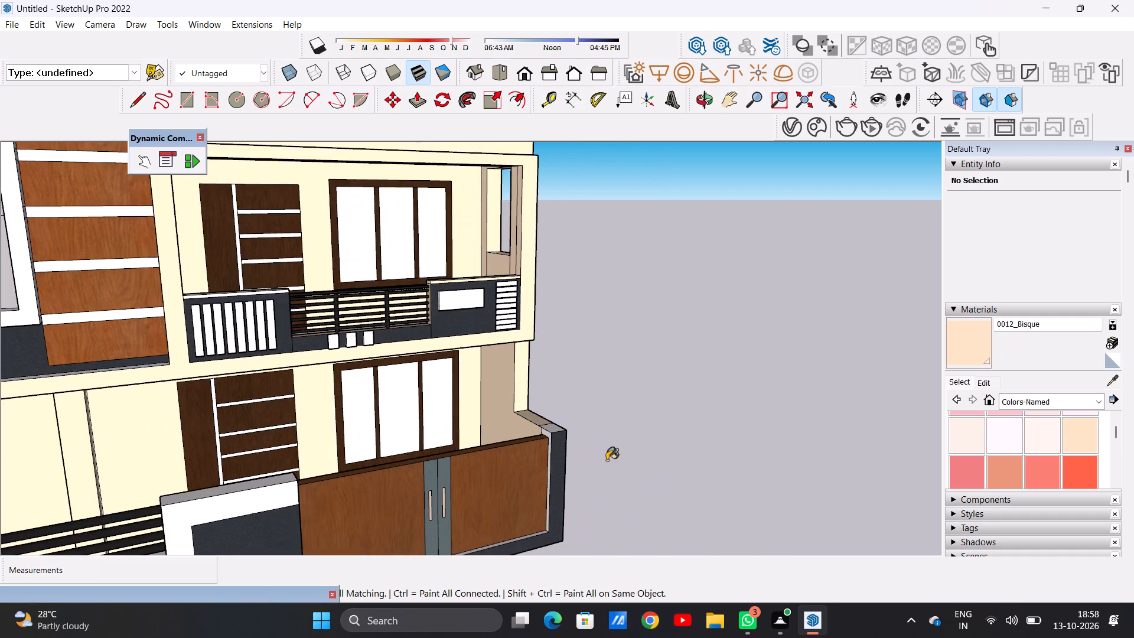
pyautogui.scroll(20, 579, 457)
pyautogui.scroll(1, 579, 457)
pyautogui.scroll(-1, 561, 379)
pyautogui.scroll(5, 562, 379)
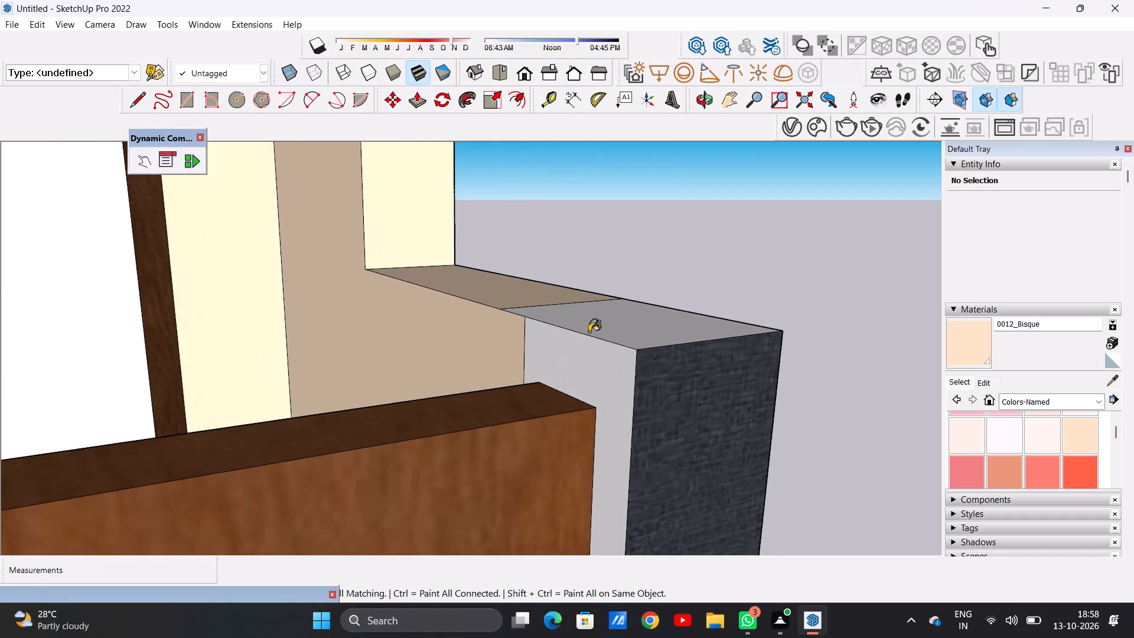
pyautogui.click(597, 328)
pyautogui.click(601, 377)
pyautogui.scroll(-10, 493, 378)
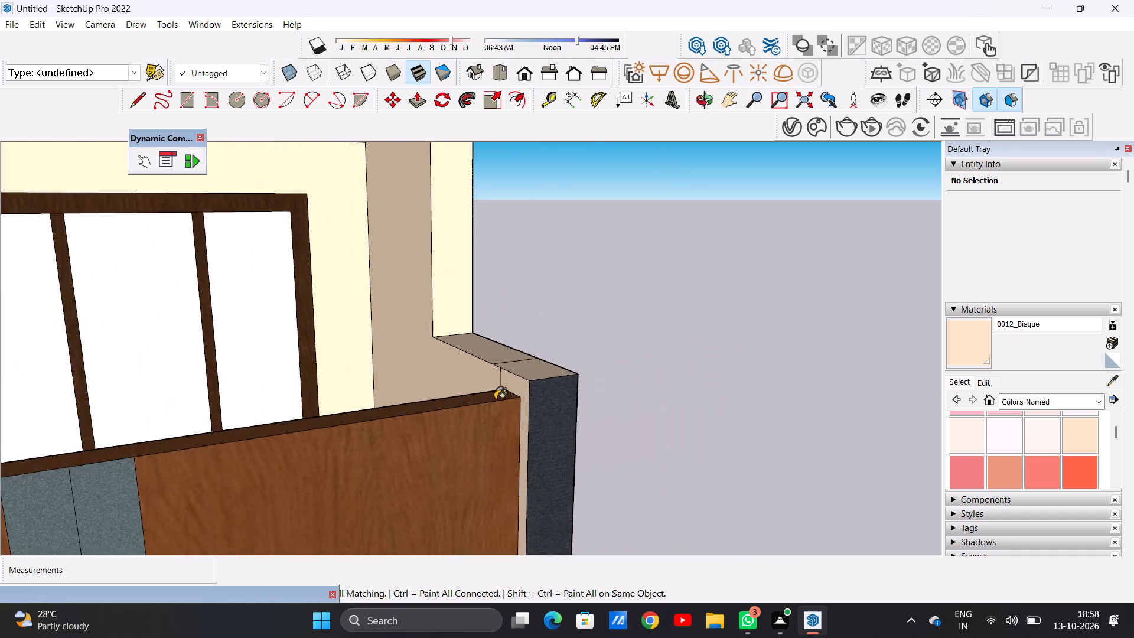
# Draw a line about 11 7/16" long across the outer gate post's front, from the gate opening's bottom corner to the post's outer edge.
pyautogui.scroll(-5, 495, 399)
pyautogui.scroll(1, 500, 414)
pyautogui.scroll(-15, 500, 414)
pyautogui.moveTo(515, 441); pyautogui.dragTo(338, 414, button='middle')
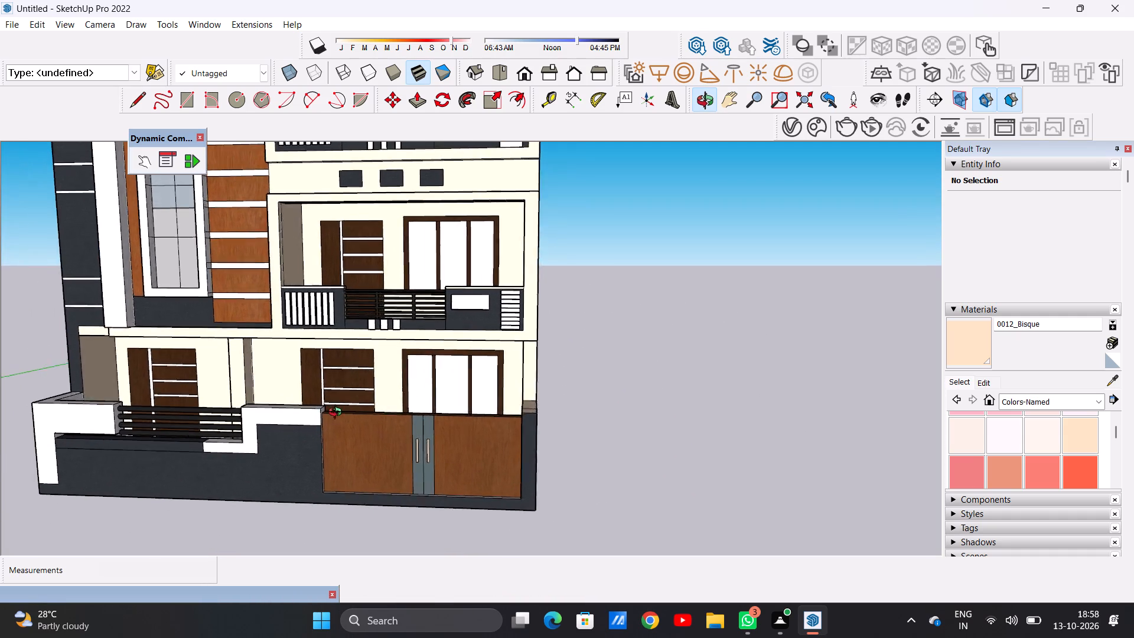
pyautogui.moveTo(338, 414); pyautogui.dragTo(360, 428, button='middle')
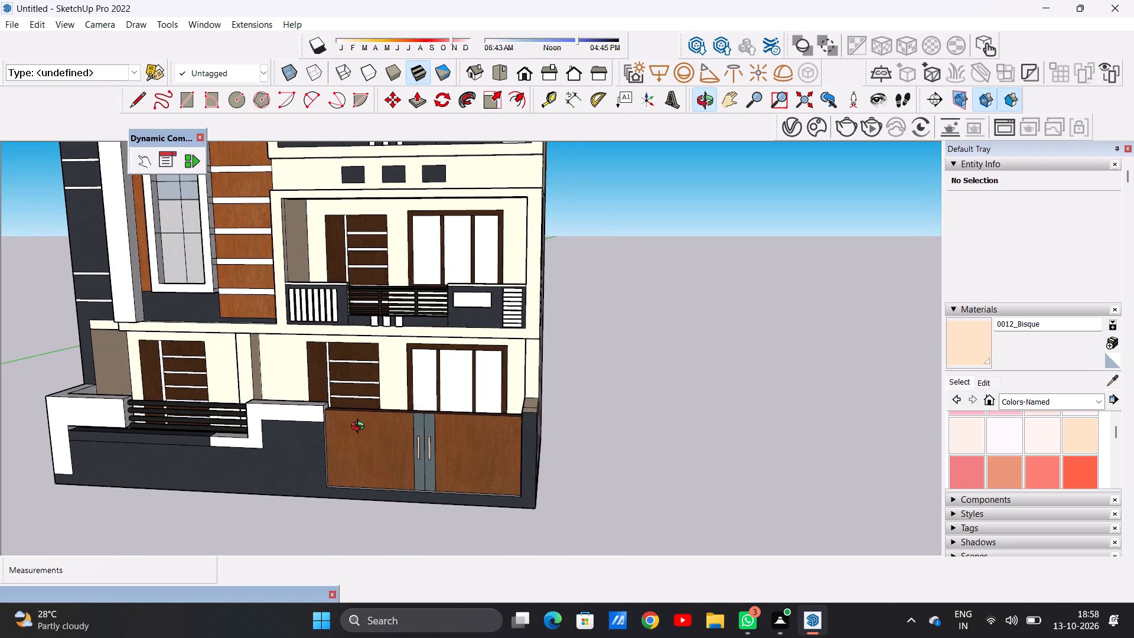
pyautogui.moveTo(360, 428); pyautogui.dragTo(363, 428, button='middle')
pyautogui.scroll(12, 513, 542)
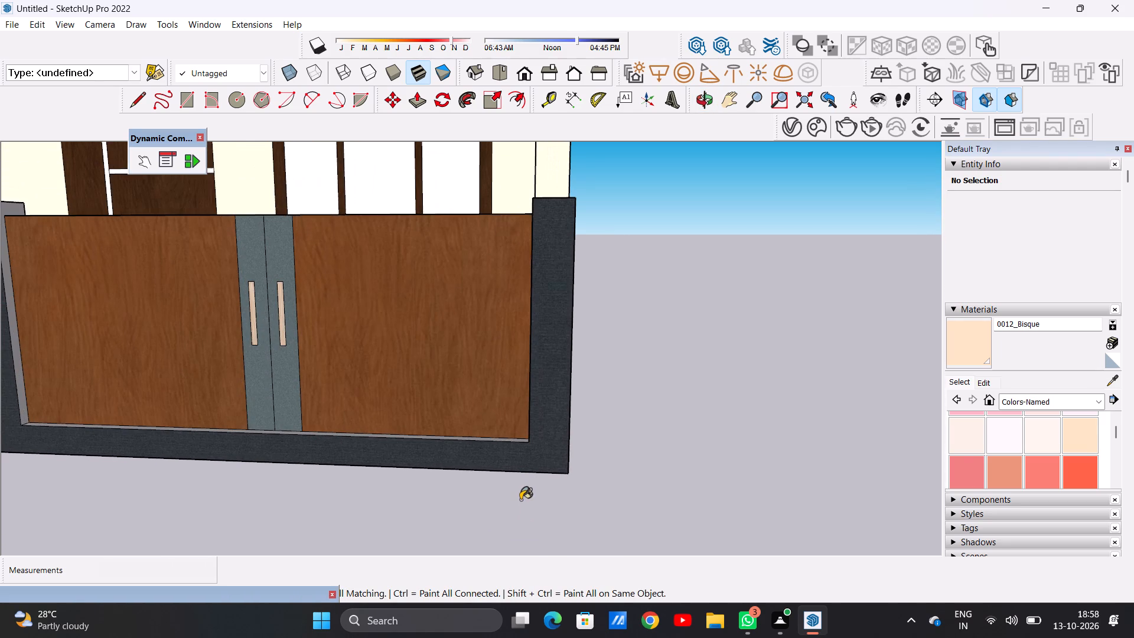
pyautogui.press('space')
pyautogui.press('l')
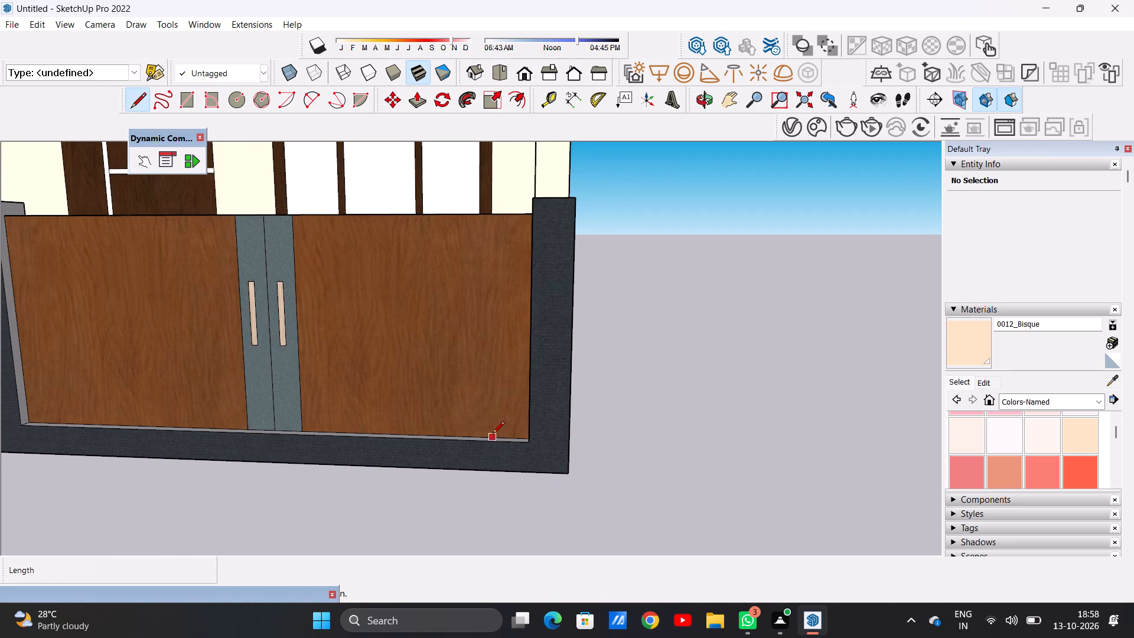
pyautogui.scroll(5, 493, 434)
pyautogui.click(556, 446)
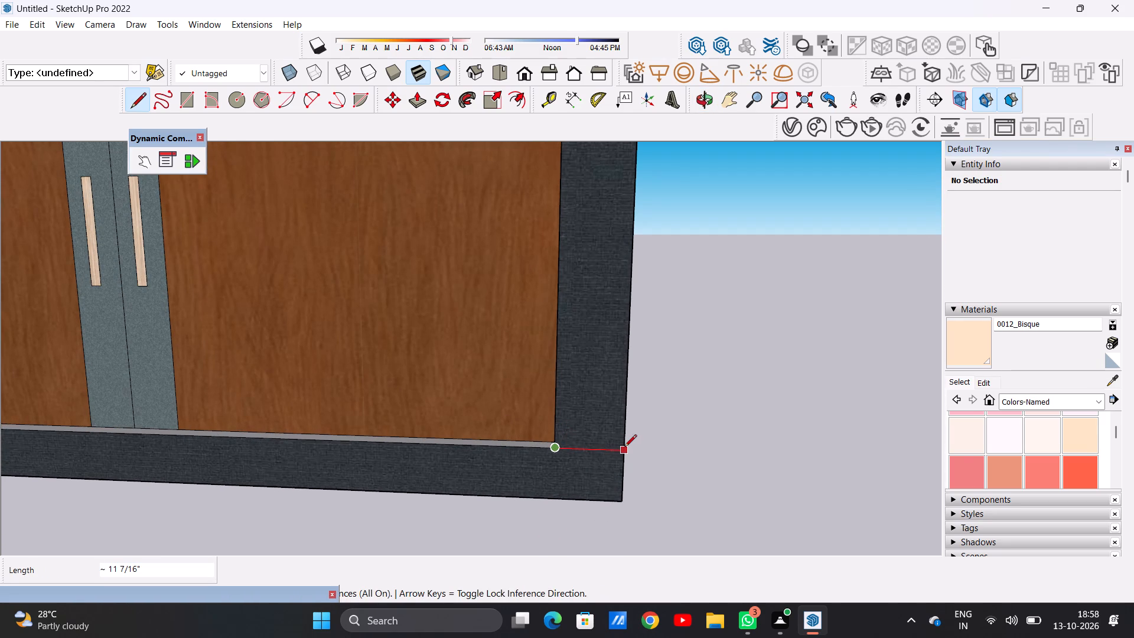
pyautogui.click(627, 448)
pyautogui.press('space')
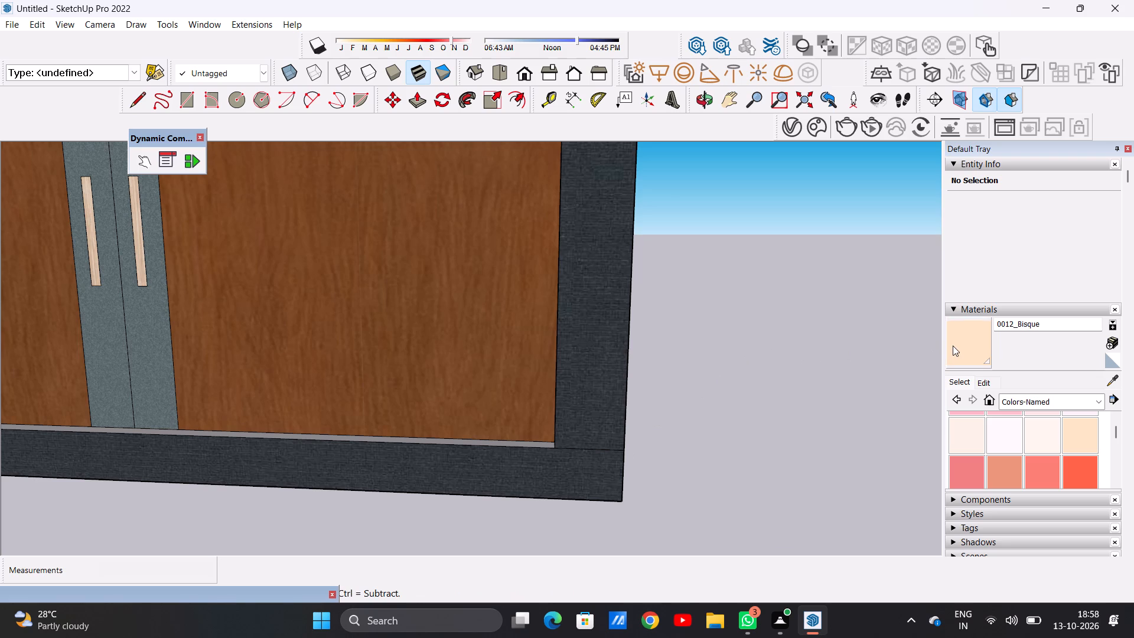
# Paint the outer gate post's front face above the dividing line with 0012_Bisque.
pyautogui.click(954, 346)
pyautogui.click(615, 349)
pyautogui.scroll(-7, 603, 447)
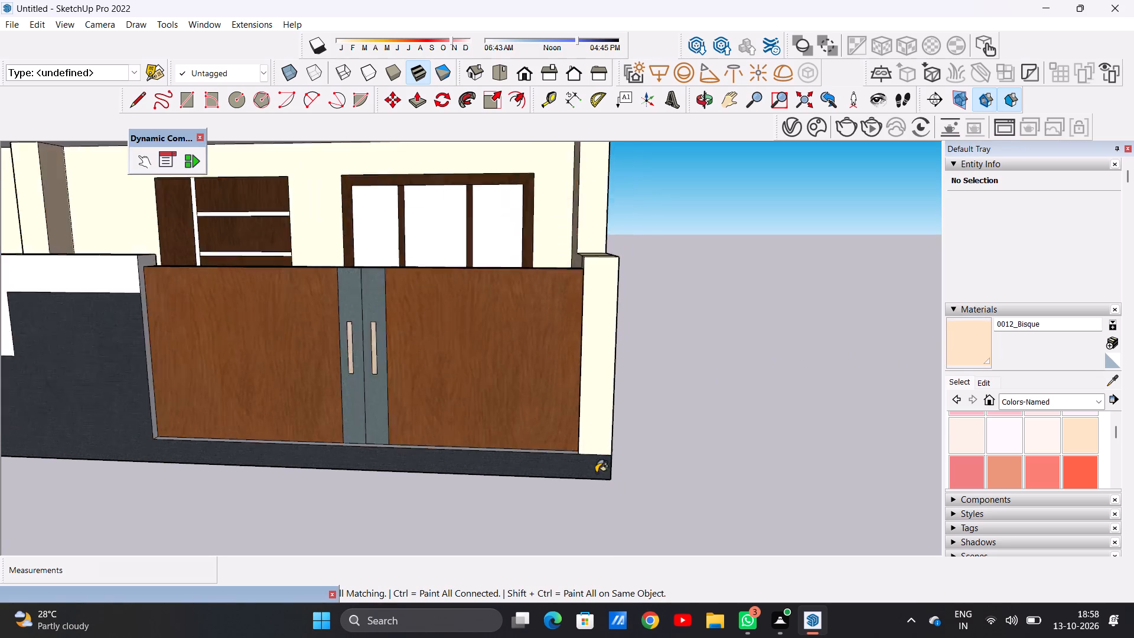
pyautogui.scroll(-6, 596, 473)
pyautogui.moveTo(454, 461); pyautogui.dragTo(641, 452, button='middle')
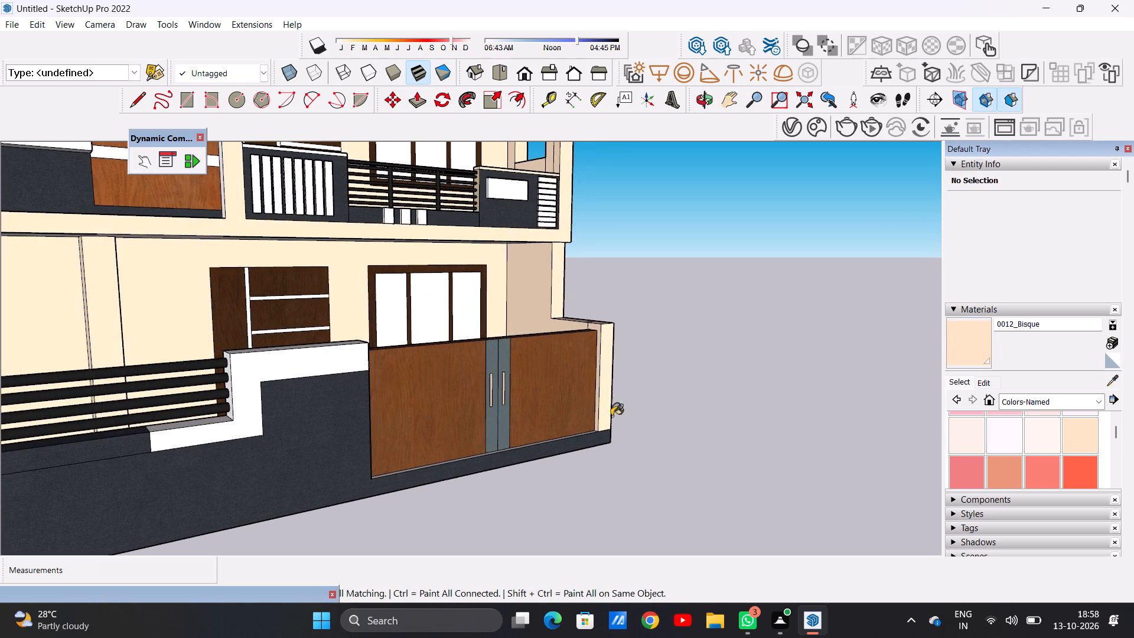
pyautogui.scroll(2, 592, 396)
pyautogui.scroll(-1, 592, 395)
pyautogui.scroll(9, 592, 395)
pyautogui.click(603, 375)
pyautogui.scroll(-9, 461, 504)
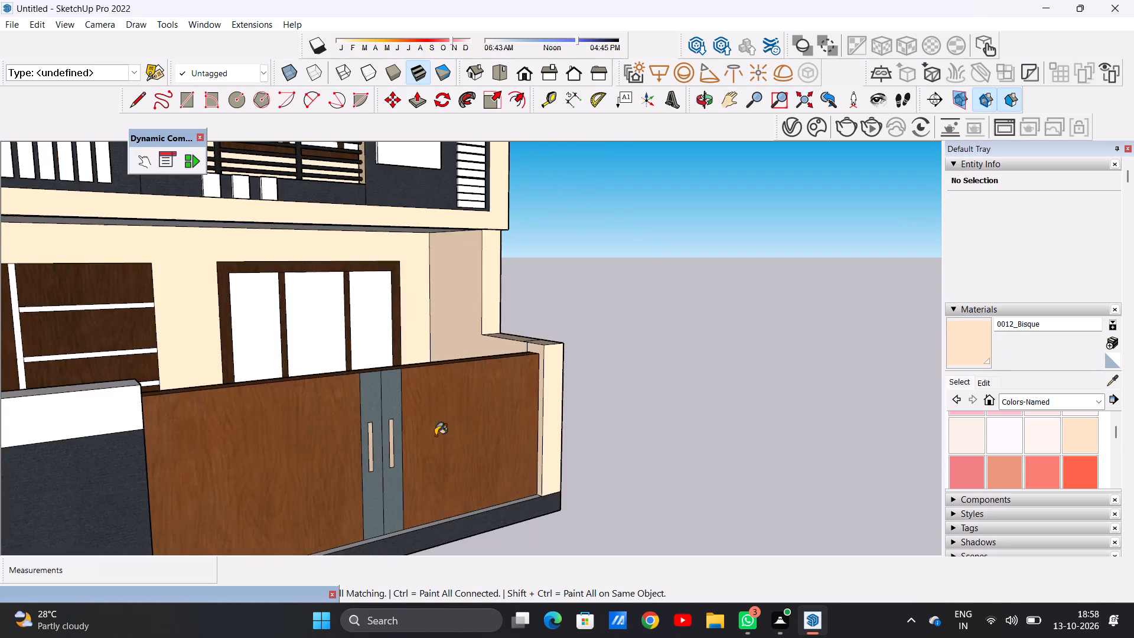
# Draw a vertical line about 6' 5 13/16" long down the compound wall's front beside the gate, from its top edge to its base.
pyautogui.scroll(-5, 435, 435)
pyautogui.moveTo(504, 487); pyautogui.dragTo(346, 464, button='middle')
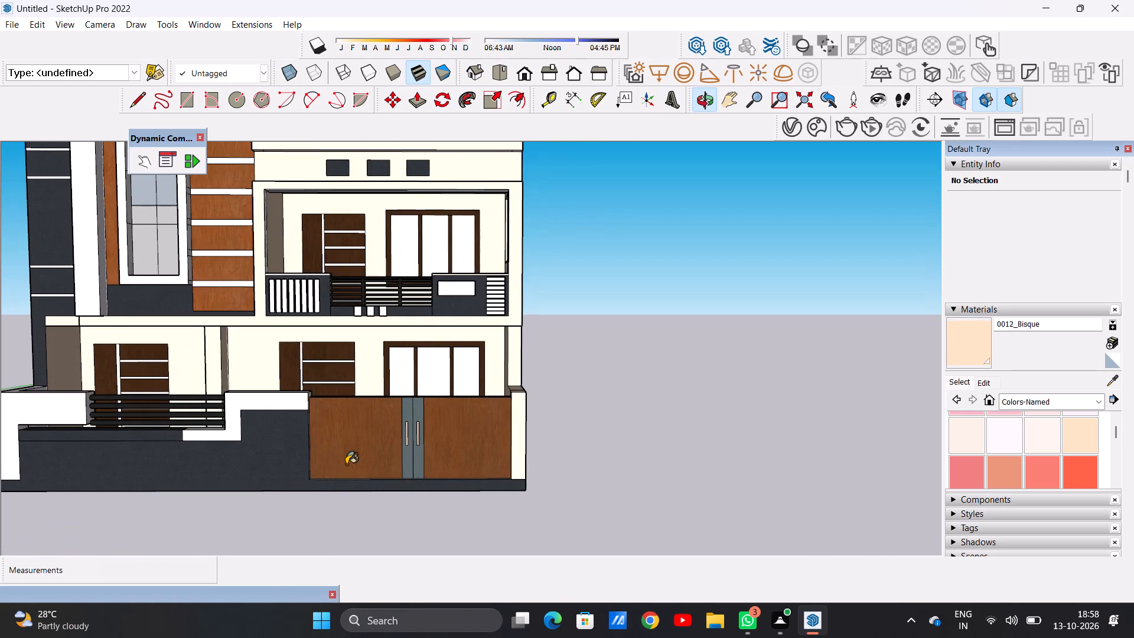
pyautogui.scroll(4, 298, 431)
pyautogui.moveTo(300, 428); pyautogui.dragTo(299, 428, button='middle')
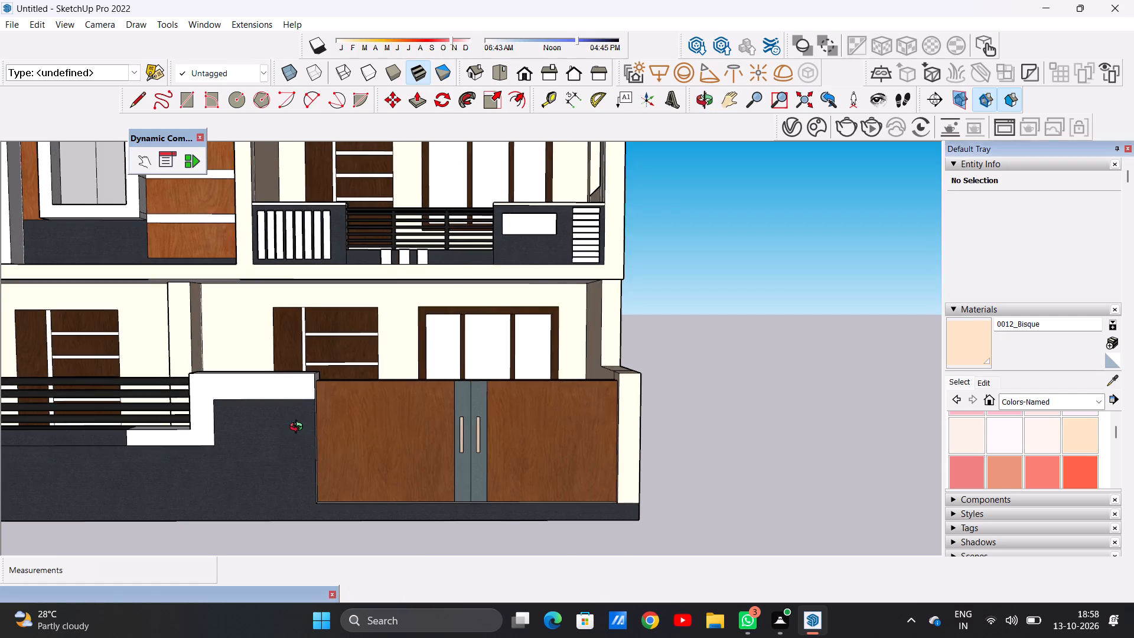
pyautogui.moveTo(299, 428); pyautogui.dragTo(288, 445, button='middle')
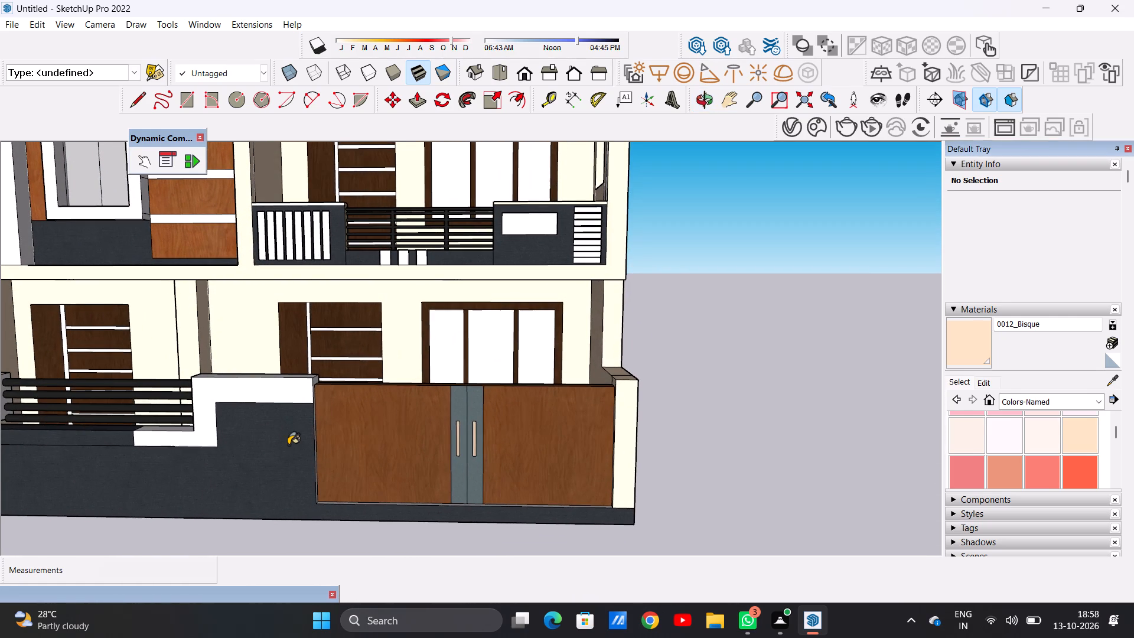
pyautogui.scroll(4, 276, 444)
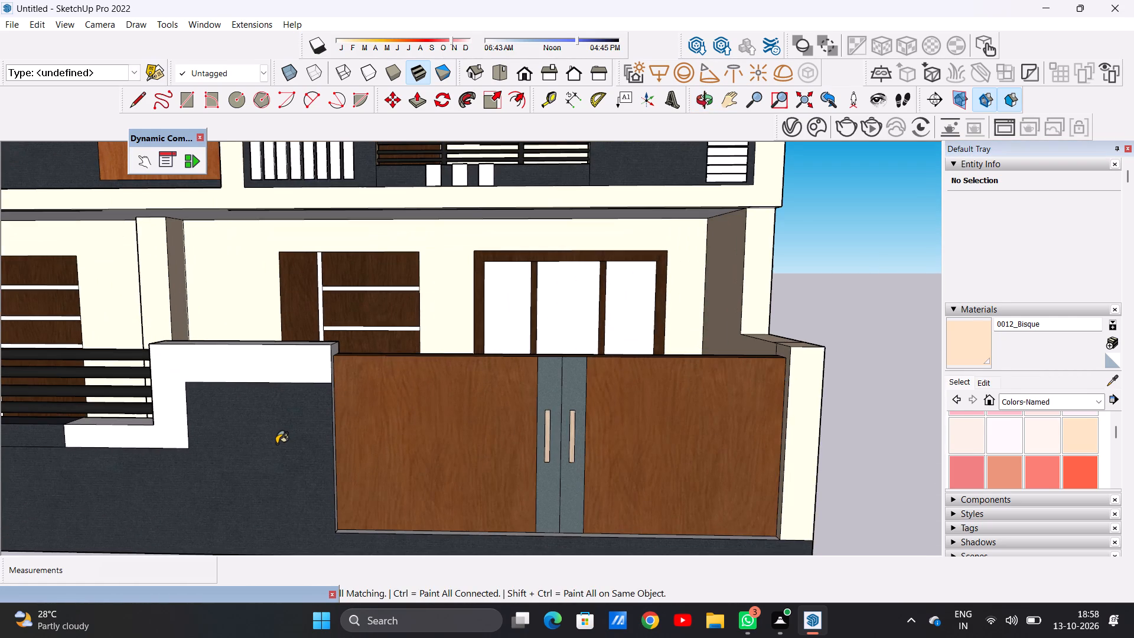
pyautogui.press('l')
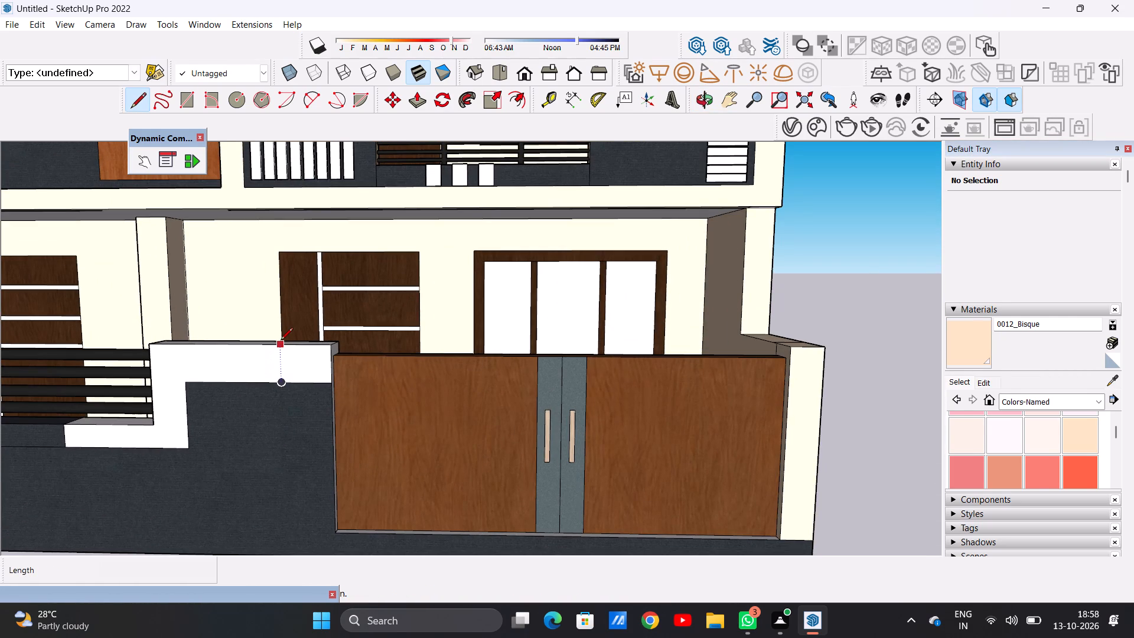
pyautogui.click(281, 341)
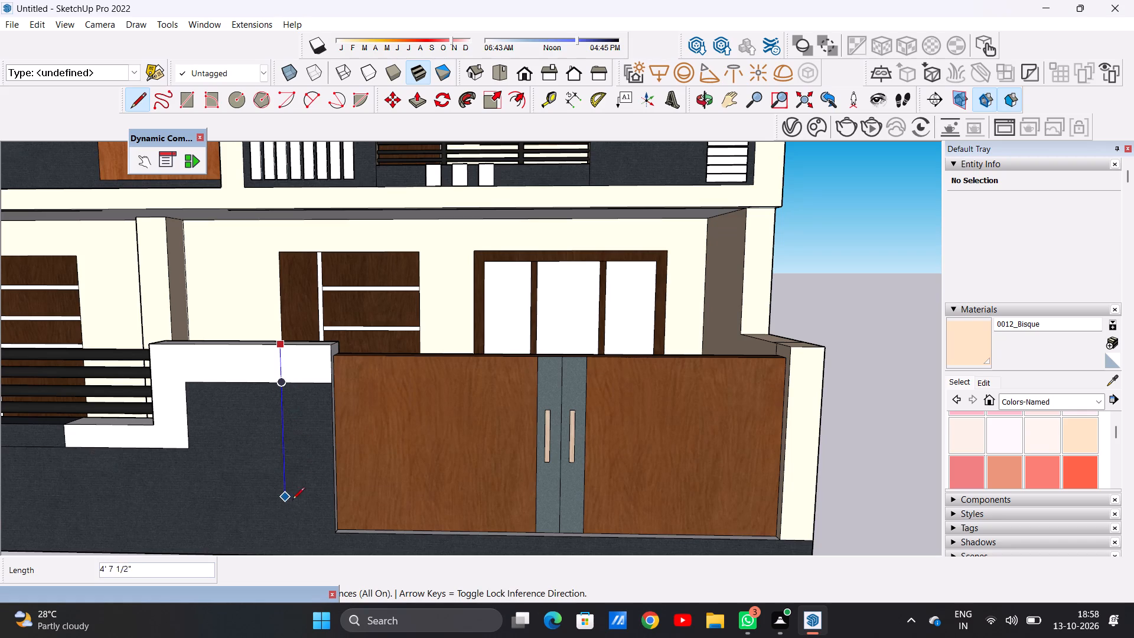
pyautogui.click(289, 554)
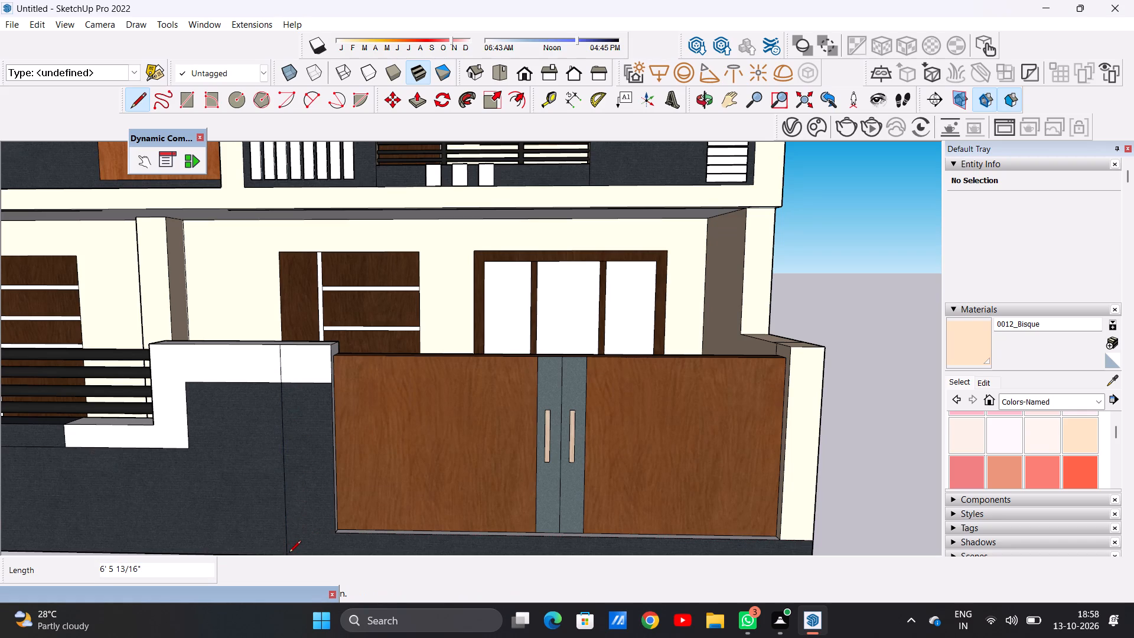
pyautogui.press('space')
# Paint the dark laminate strip beside the gate and the white section above it with 0012_Bisque.
pyautogui.scroll(2, 294, 372)
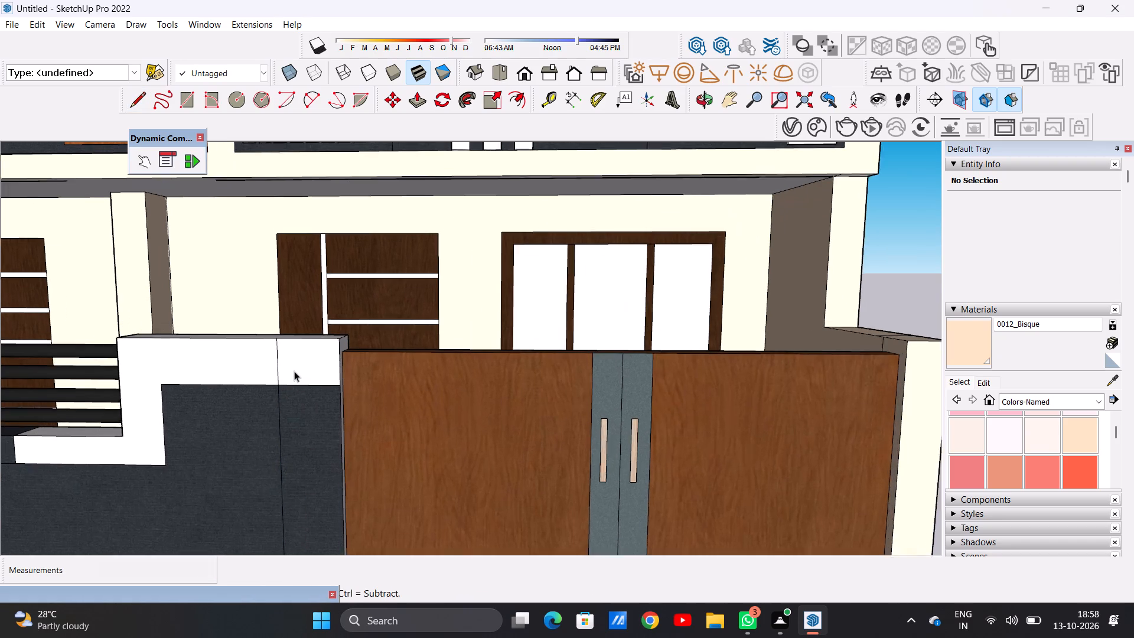
pyautogui.scroll(1, 294, 371)
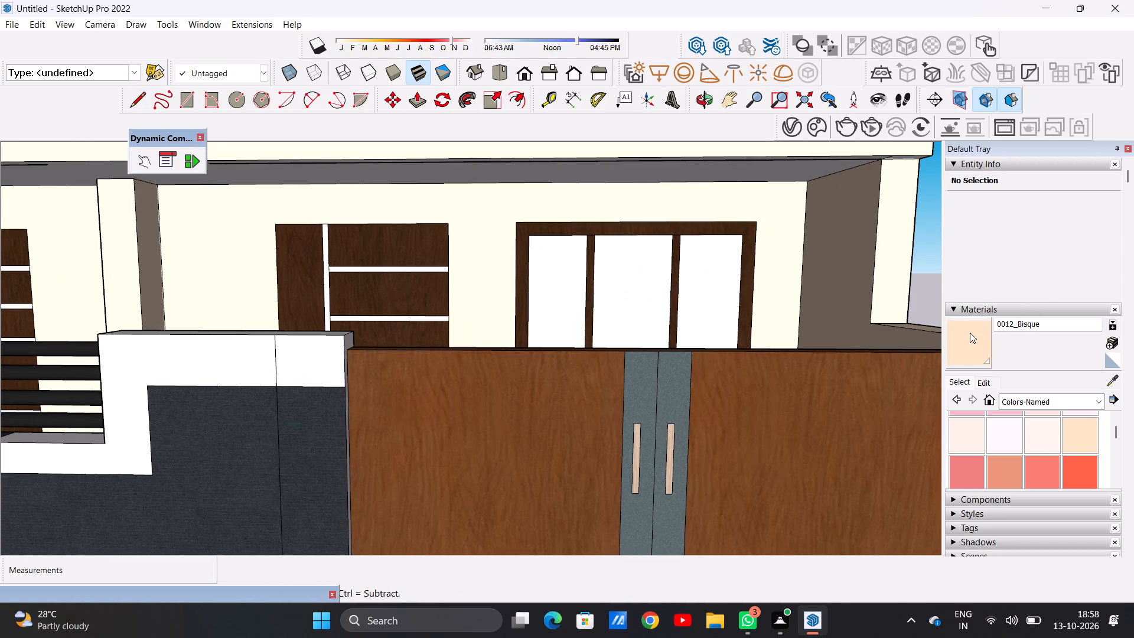
pyautogui.click(970, 334)
pyautogui.click(320, 453)
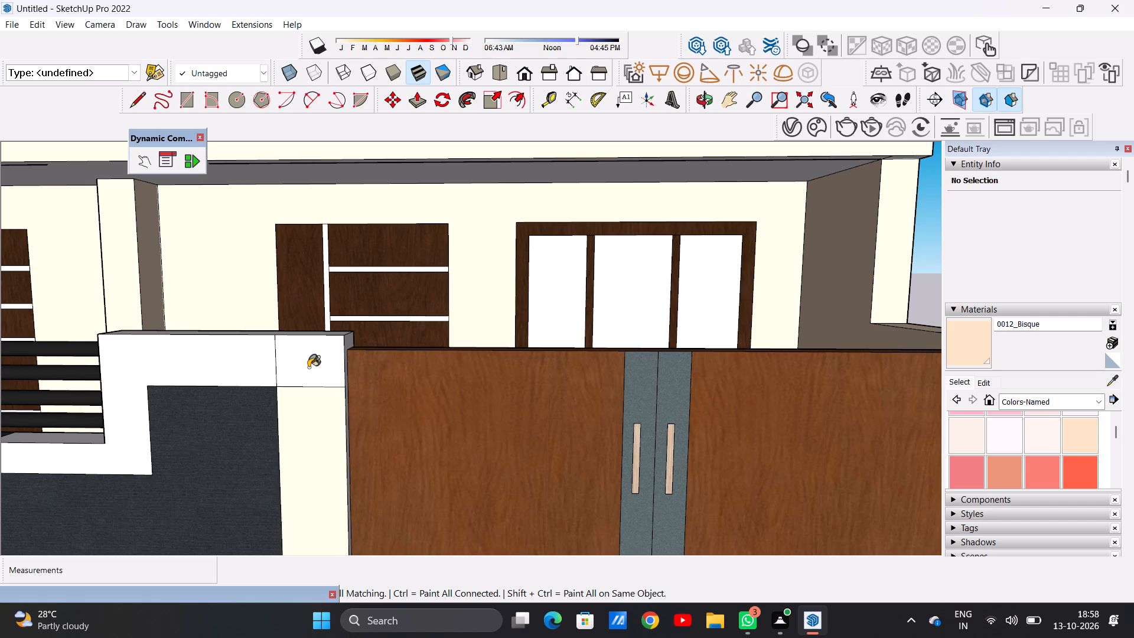
pyautogui.click(308, 367)
pyautogui.scroll(-4, 321, 369)
# Paint the compound wall's gate-facing end face and the top of its raised section with 0012_Bisque.
pyautogui.moveTo(341, 396); pyautogui.dragTo(233, 435, button='middle')
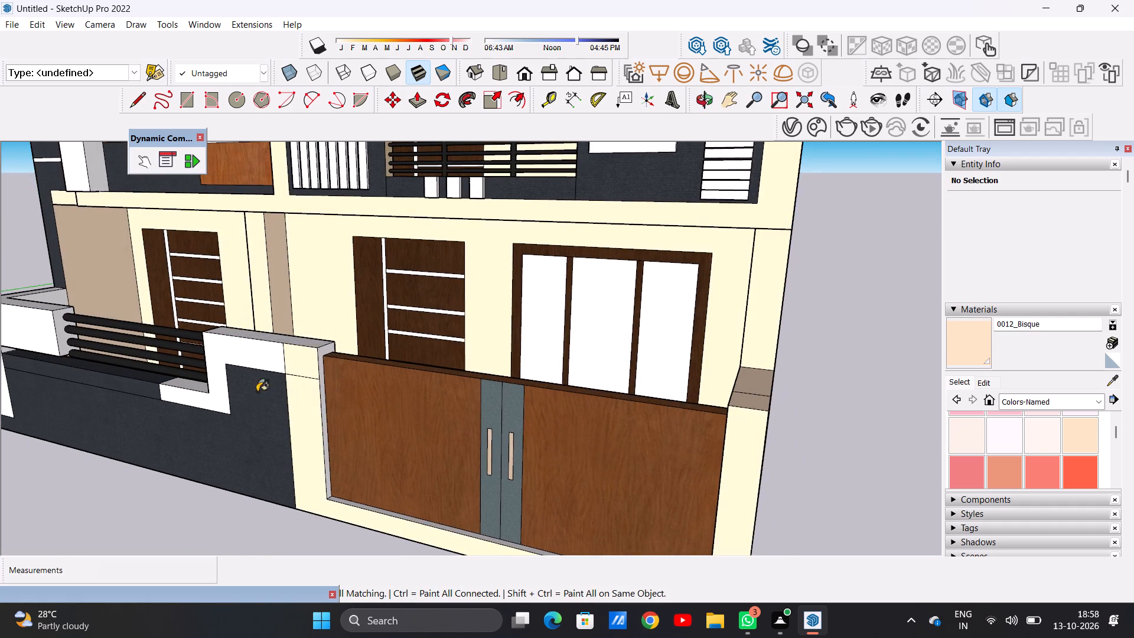
pyautogui.scroll(7, 308, 349)
pyautogui.scroll(-1, 341, 363)
pyautogui.scroll(1, 342, 363)
pyautogui.scroll(-1, 342, 363)
pyautogui.scroll(7, 343, 363)
pyautogui.scroll(-1, 331, 363)
pyautogui.click(331, 363)
pyautogui.scroll(-9, 331, 363)
pyautogui.scroll(10, 311, 350)
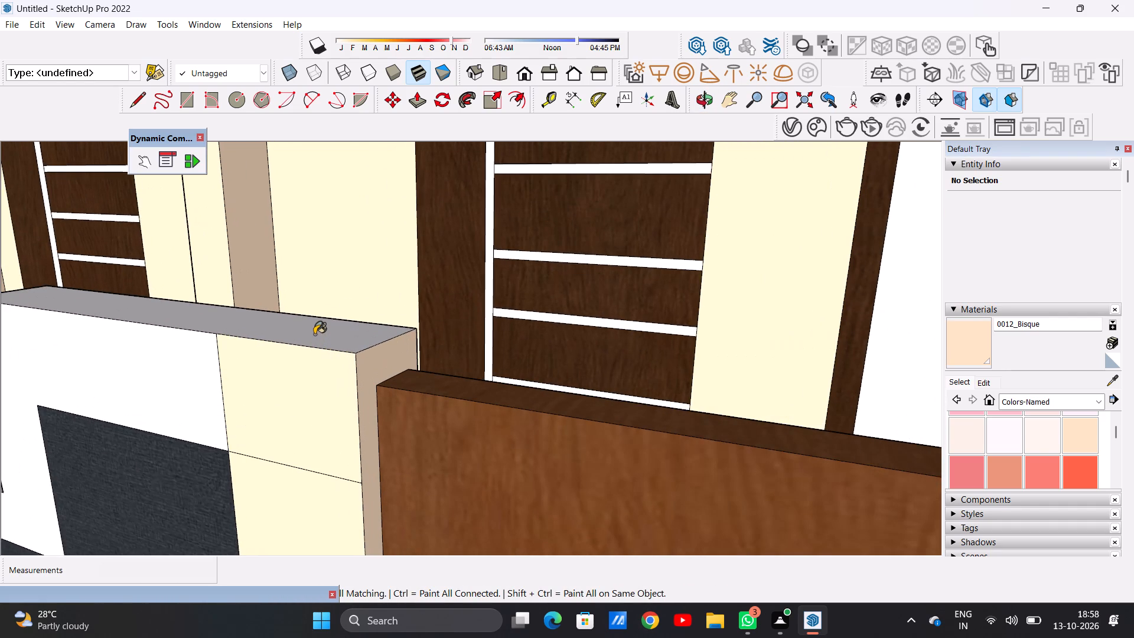
pyautogui.click(314, 334)
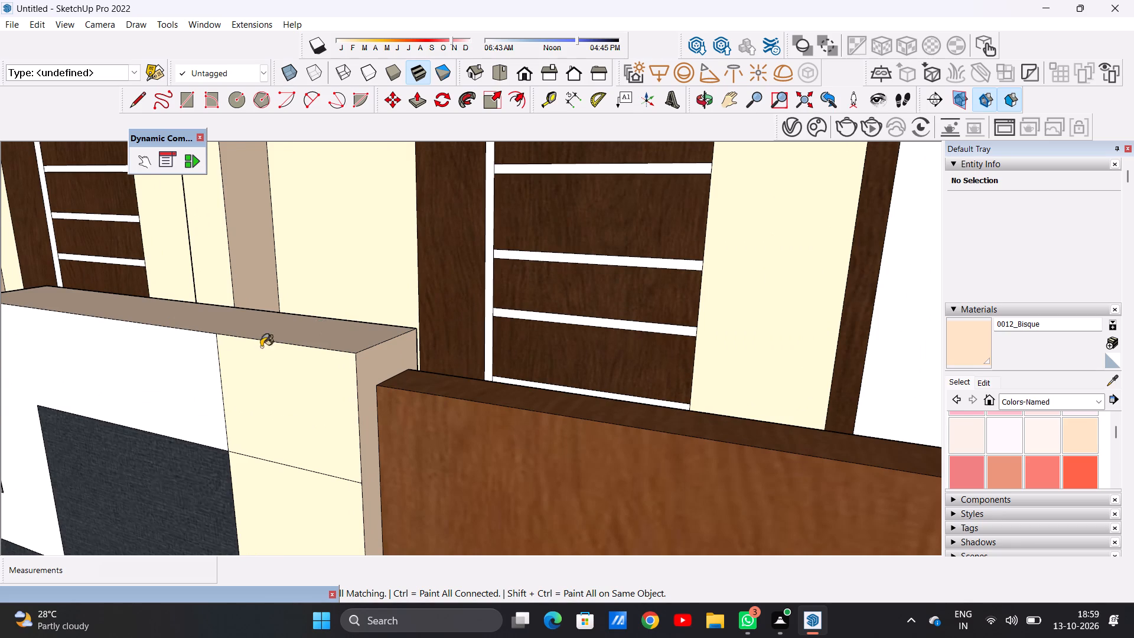
# Paint the front face of the white stepped border between the railing and the gate with 0012_Bisque.
pyautogui.scroll(-20, 275, 347)
pyautogui.scroll(-1, 275, 347)
pyautogui.moveTo(207, 383); pyautogui.dragTo(260, 371, button='middle')
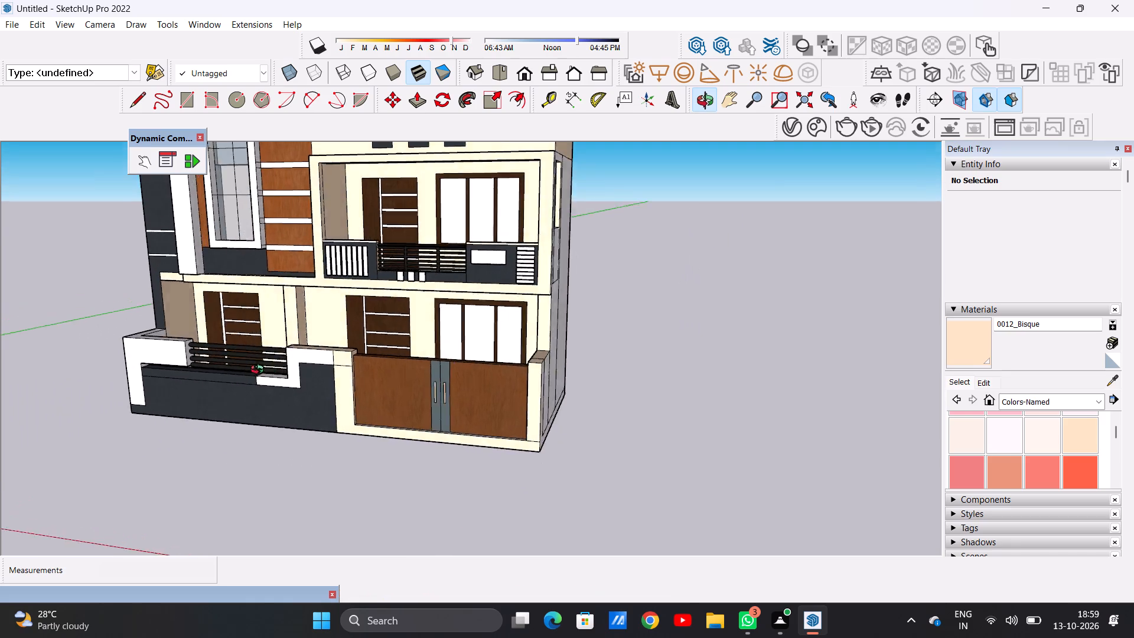
pyautogui.moveTo(260, 371); pyautogui.dragTo(418, 392, button='middle')
pyautogui.scroll(2, 322, 406)
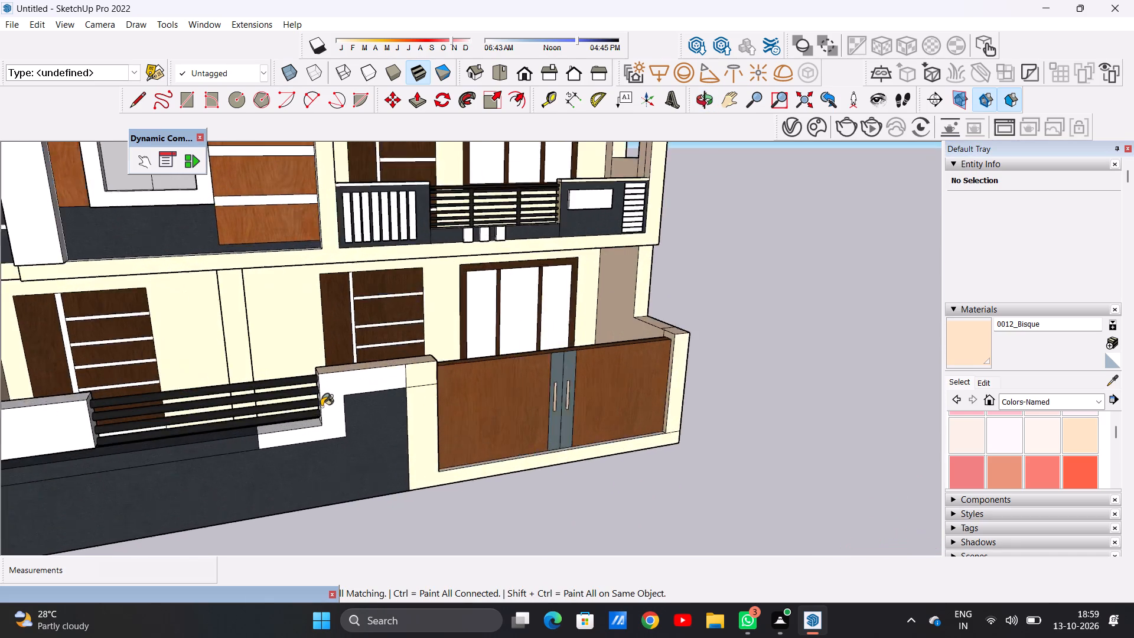
pyautogui.scroll(5, 321, 406)
pyautogui.scroll(-1, 339, 402)
pyautogui.scroll(3, 339, 402)
pyautogui.click(339, 401)
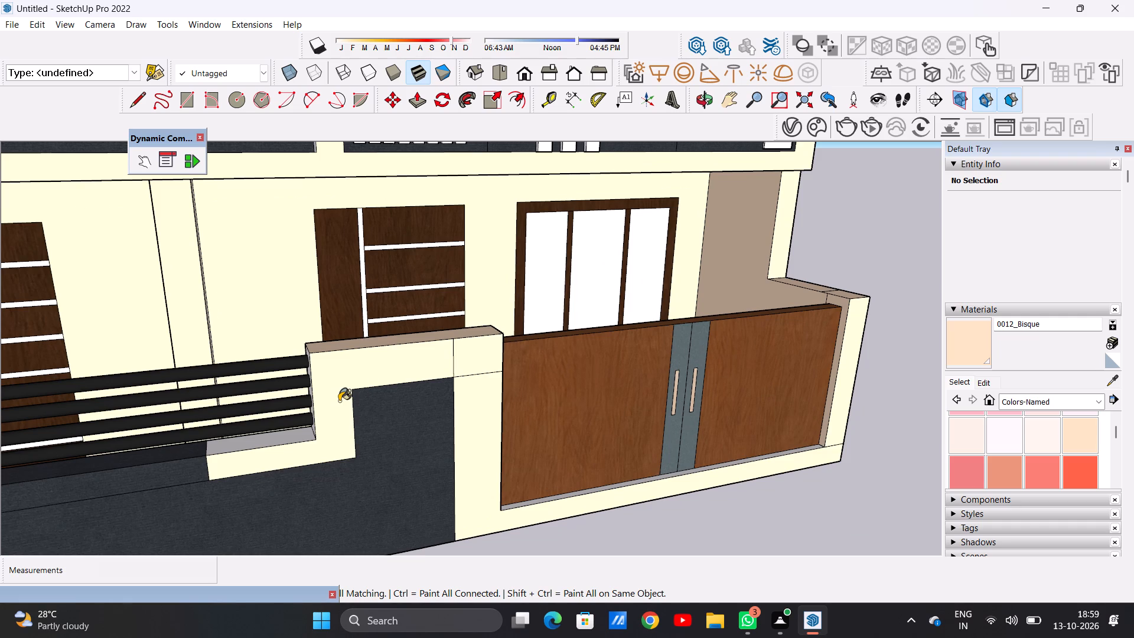
pyautogui.scroll(9, 261, 444)
pyautogui.scroll(-1, 247, 442)
pyautogui.scroll(1, 246, 442)
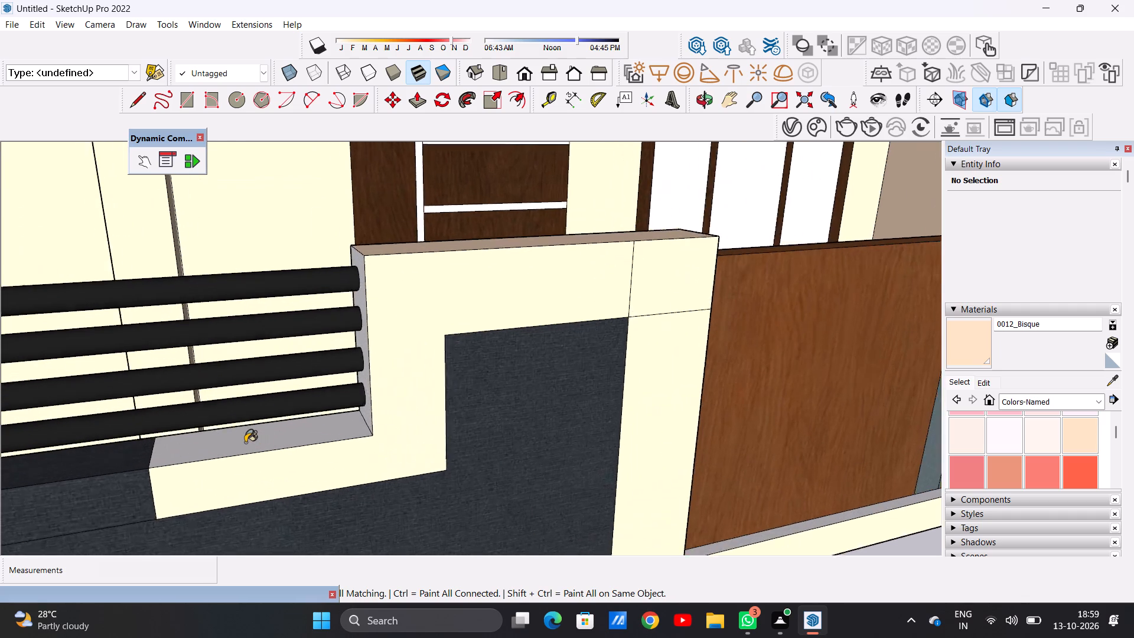
# Paint the ledge below the railing's gate-side end and the adjoining vertical face of the stepped border with 0012_Bisque.
pyautogui.scroll(1, 245, 442)
pyautogui.click(245, 442)
pyautogui.click(387, 317)
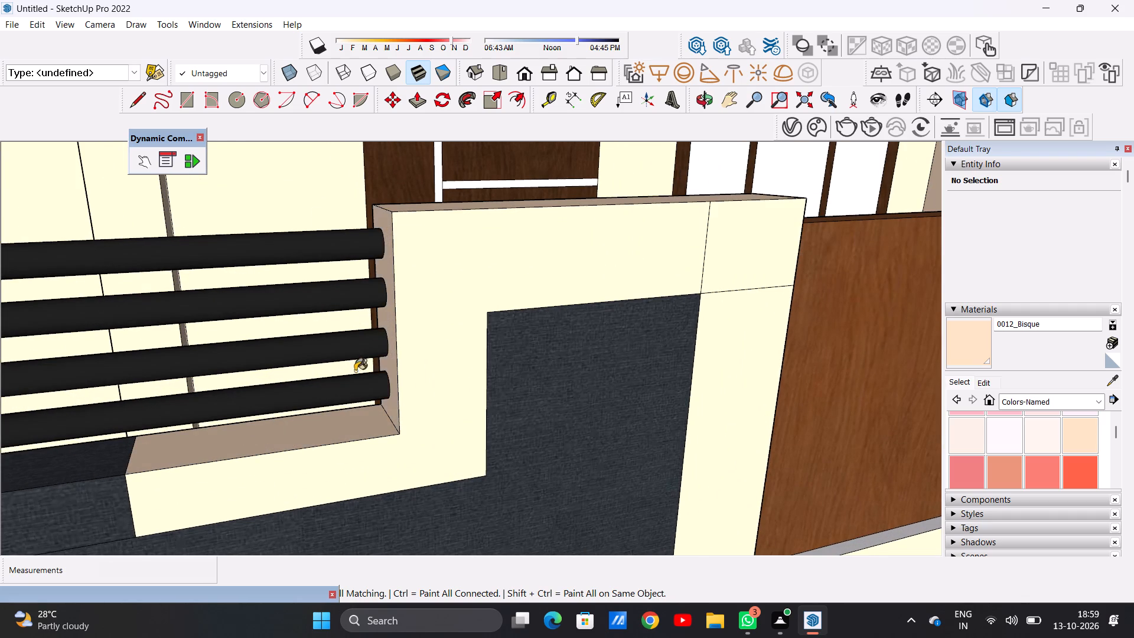
# Paint the white front border at the compound wall's far end from the gate with 0012_Bisque.
pyautogui.scroll(-20, 352, 379)
pyautogui.scroll(-2, 352, 379)
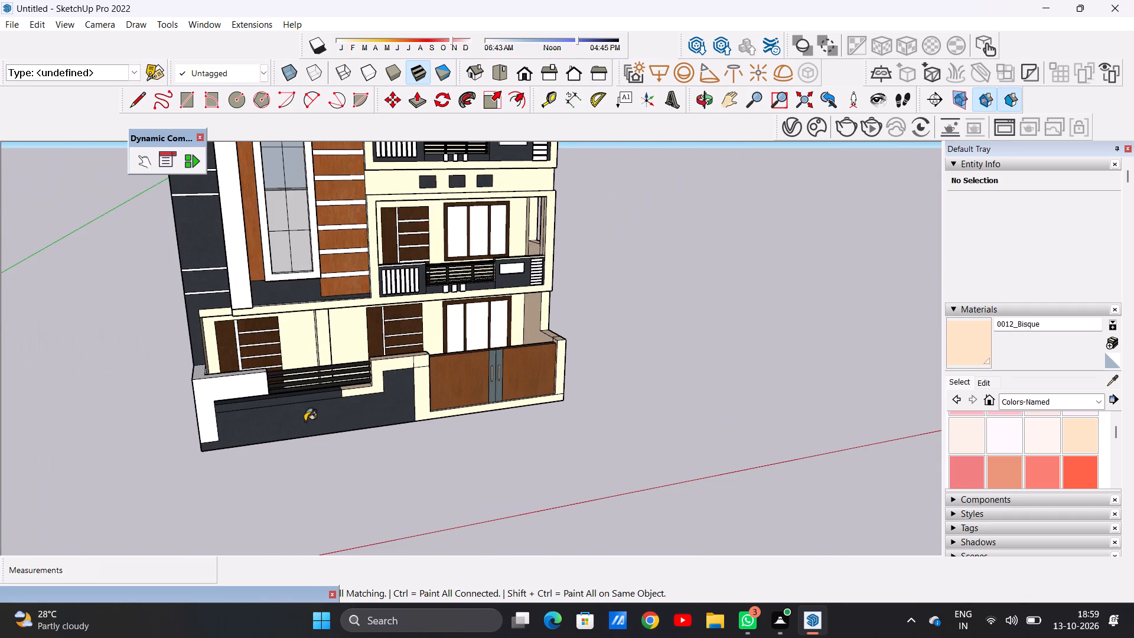
pyautogui.moveTo(304, 421); pyautogui.dragTo(241, 385, button='middle')
pyautogui.scroll(1, 236, 363)
pyautogui.scroll(-1, 236, 363)
pyautogui.scroll(3, 236, 363)
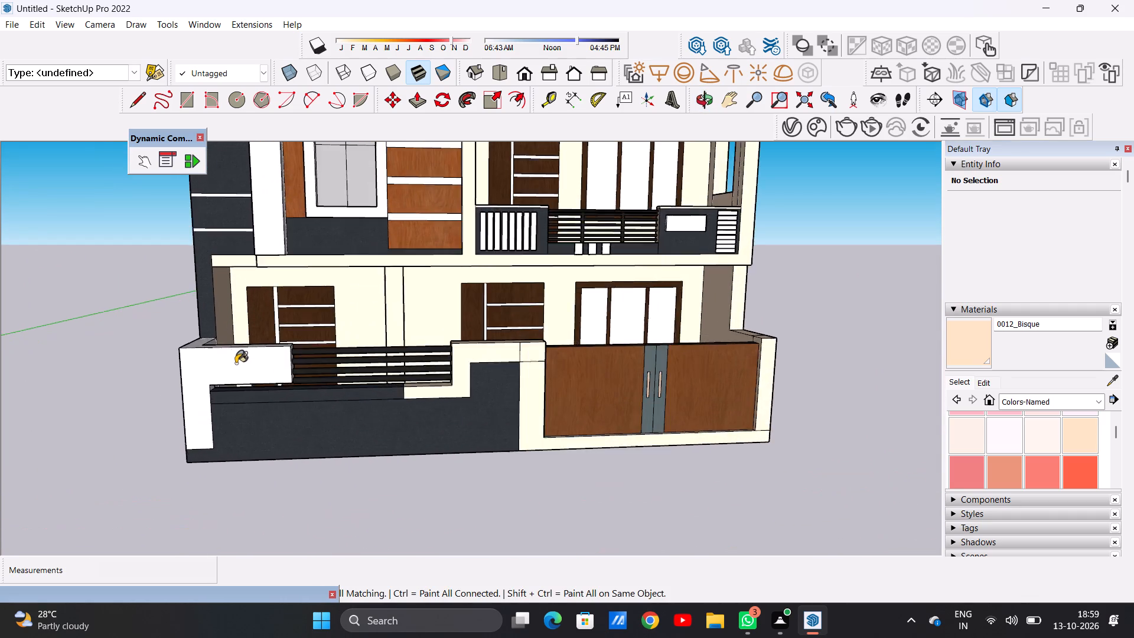
pyautogui.scroll(12, 236, 363)
pyautogui.click(218, 362)
pyautogui.scroll(-9, 218, 362)
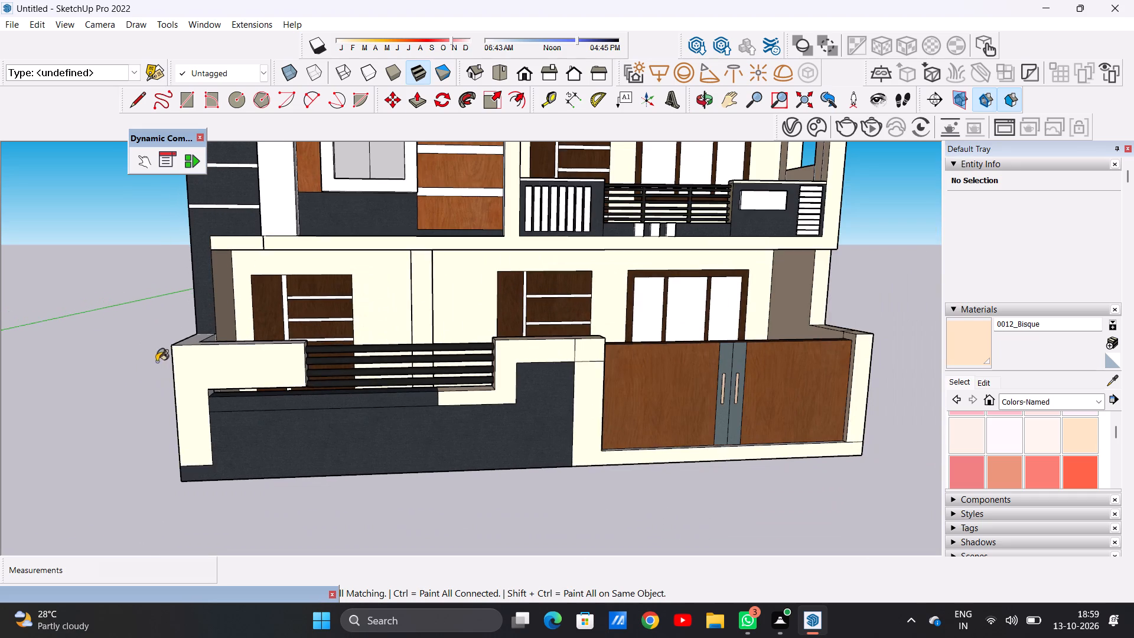
# Paint the top of the compound wall's corner section and its outer side face with 0012_Bisque.
pyautogui.moveTo(147, 369); pyautogui.dragTo(351, 444, button='middle')
pyautogui.scroll(8, 266, 463)
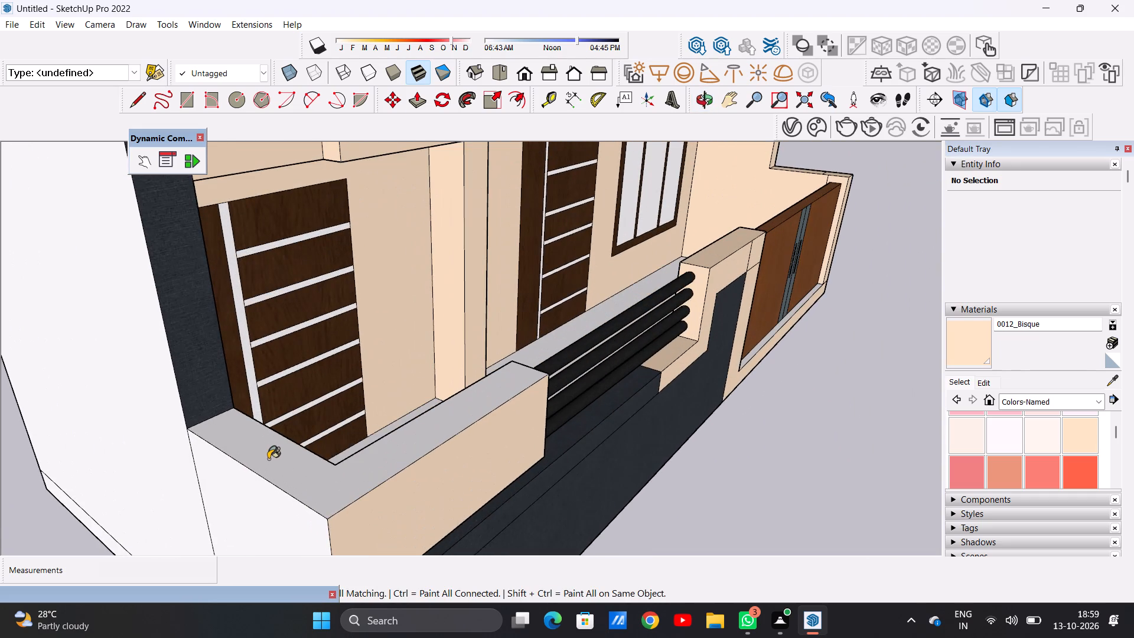
pyautogui.click(268, 459)
pyautogui.scroll(-8, 314, 437)
pyautogui.scroll(3, 317, 476)
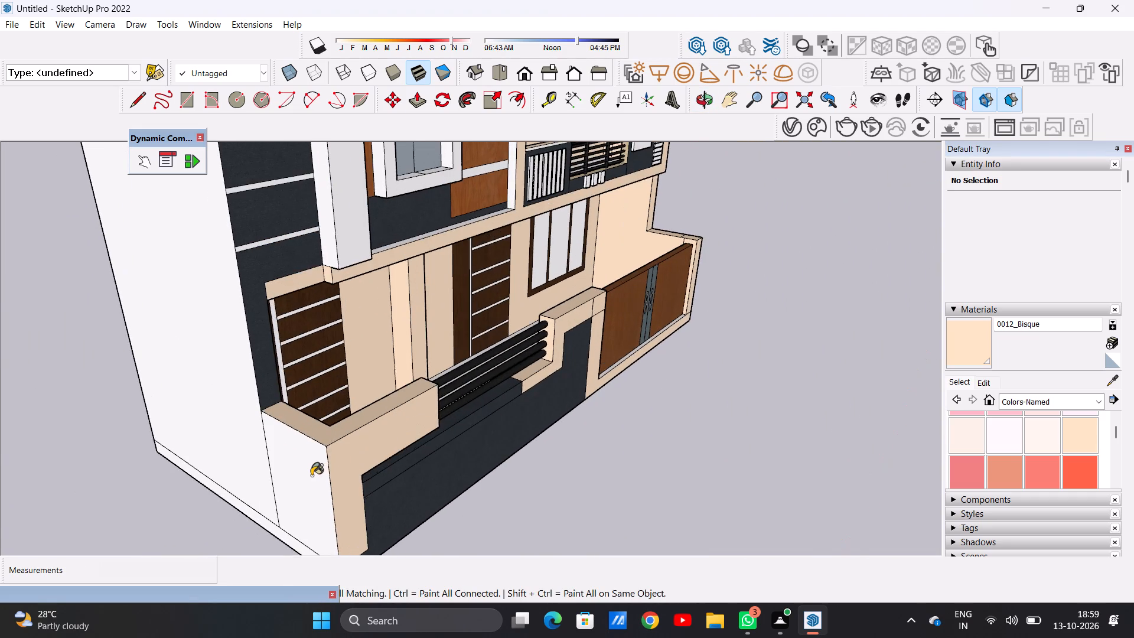
pyautogui.scroll(5, 311, 476)
pyautogui.doubleClick(312, 453)
pyautogui.scroll(-12, 312, 452)
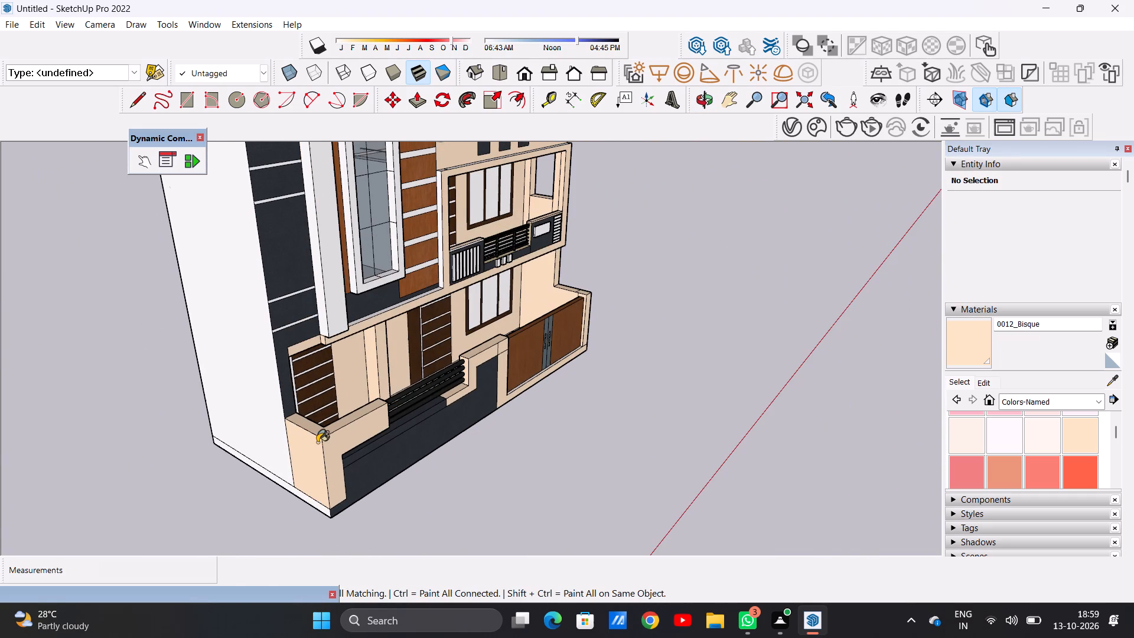
# Paint the end face of the corner section where the railing bars meet it with 0012_Bisque.
pyautogui.moveTo(412, 434); pyautogui.dragTo(158, 418, button='middle')
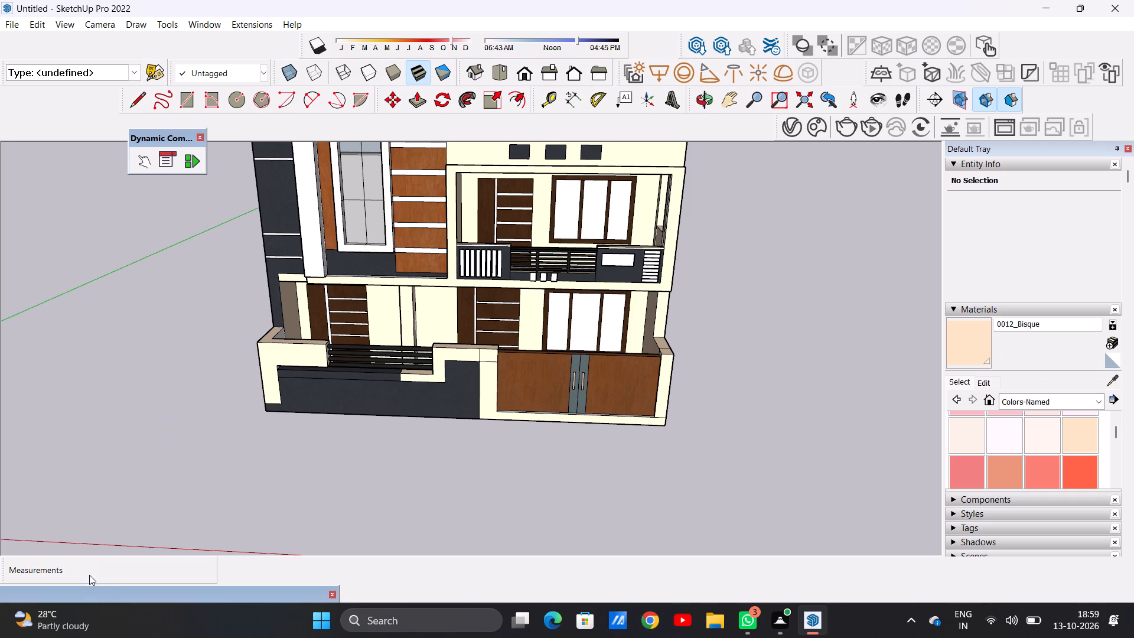
pyautogui.scroll(-7, 305, 372)
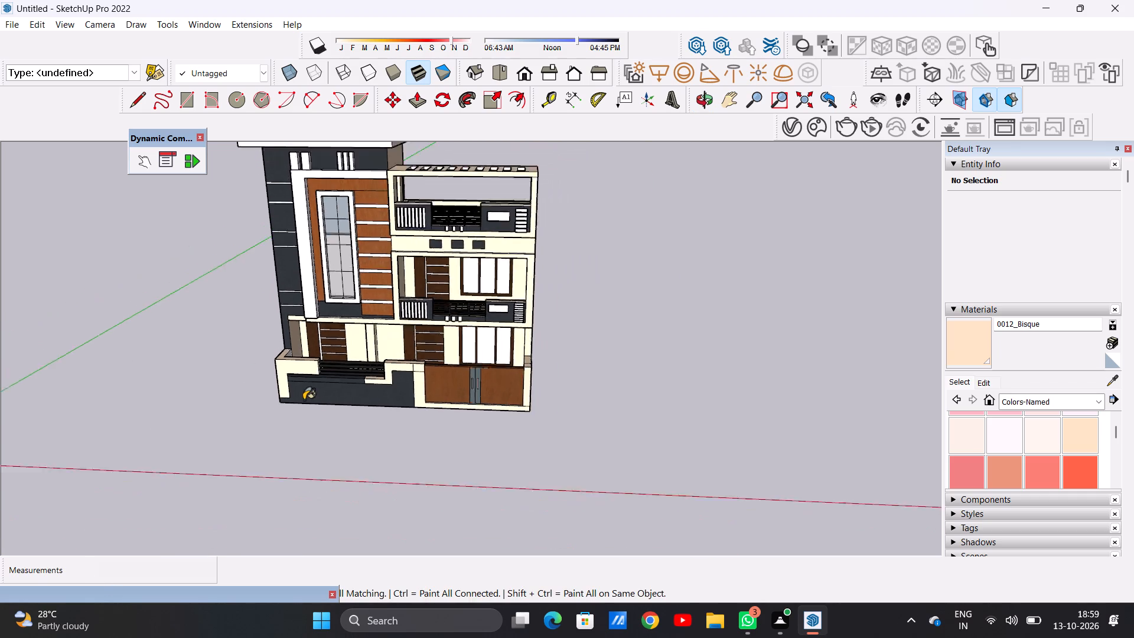
pyautogui.scroll(-6, 304, 400)
pyautogui.scroll(-1, 384, 346)
pyautogui.scroll(13, 384, 346)
pyautogui.moveTo(455, 402); pyautogui.dragTo(445, 405, button='middle')
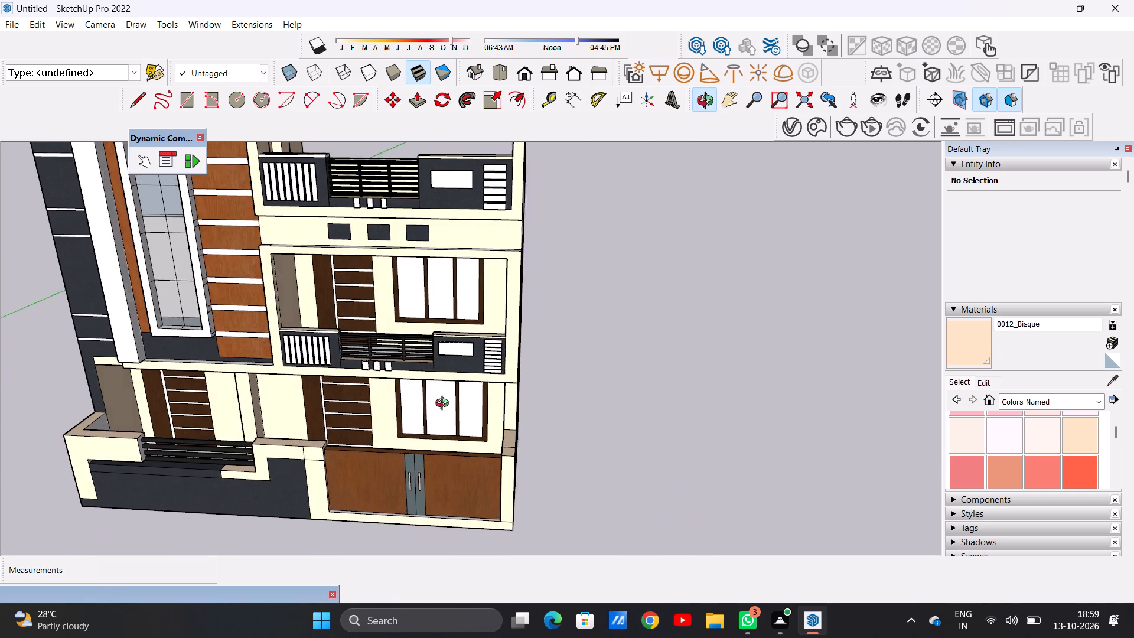
pyautogui.moveTo(445, 405); pyautogui.dragTo(238, 410, button='middle')
pyautogui.scroll(7, 296, 327)
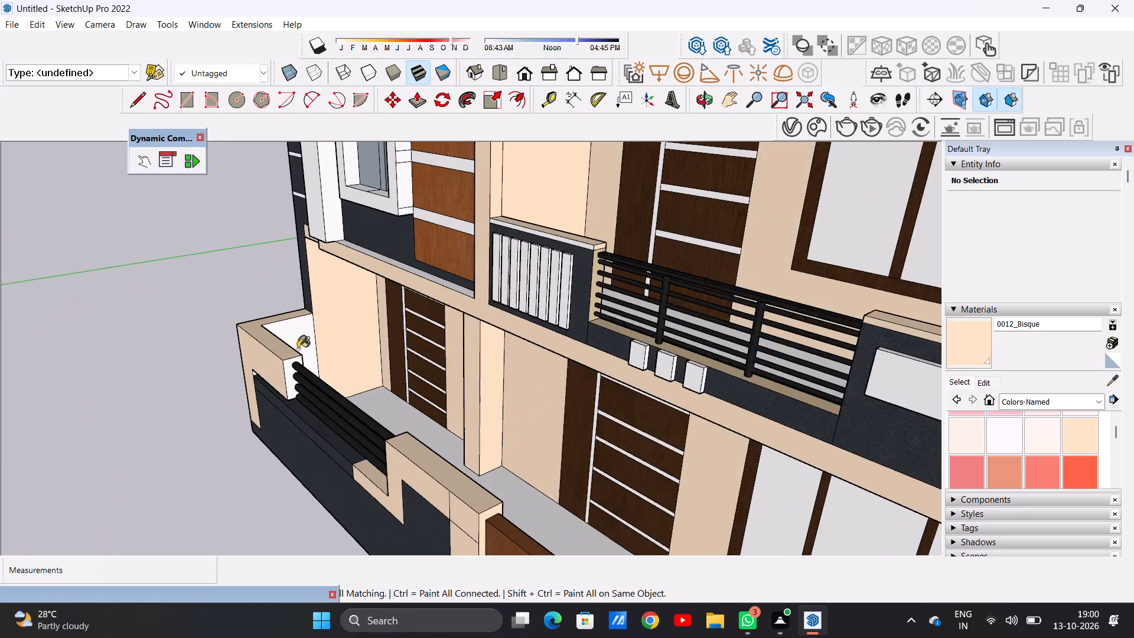
pyautogui.scroll(4, 299, 366)
pyautogui.scroll(-1, 299, 367)
pyautogui.scroll(11, 299, 367)
pyautogui.click(288, 370)
pyautogui.scroll(-3, 276, 411)
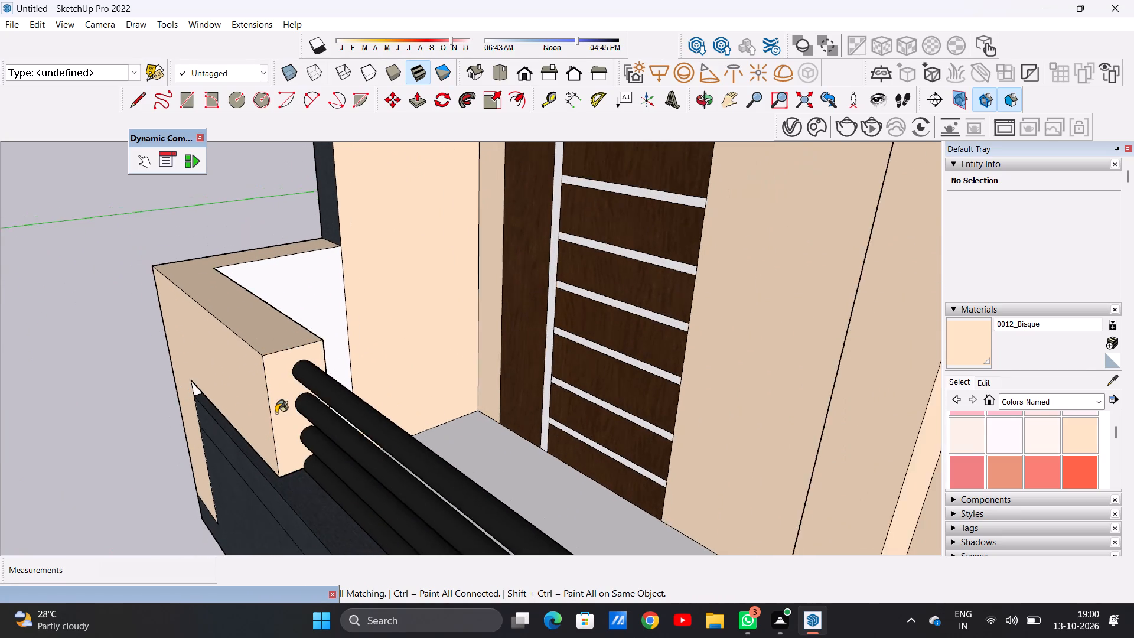
pyautogui.scroll(-13, 276, 413)
# Paint the small white face exposed between the corner border and the dark ledge with 0012_Bisque.
pyautogui.moveTo(263, 436); pyautogui.dragTo(304, 350, button='middle')
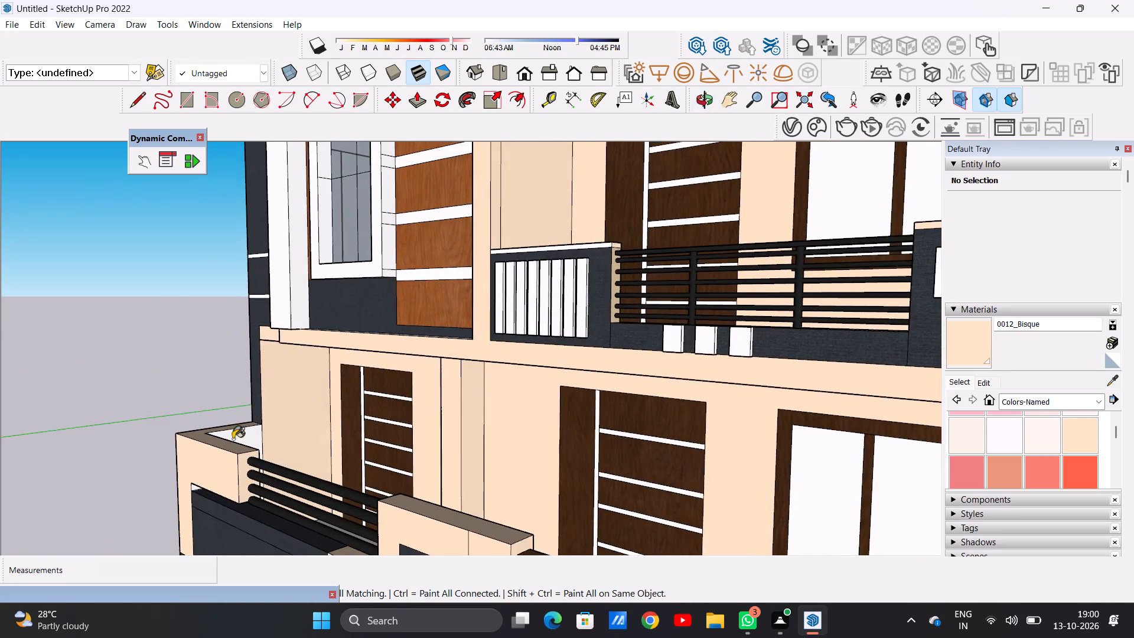
pyautogui.scroll(1, 166, 495)
pyautogui.scroll(-1, 166, 496)
pyautogui.scroll(4, 166, 496)
pyautogui.scroll(20, 220, 491)
pyautogui.click(203, 455)
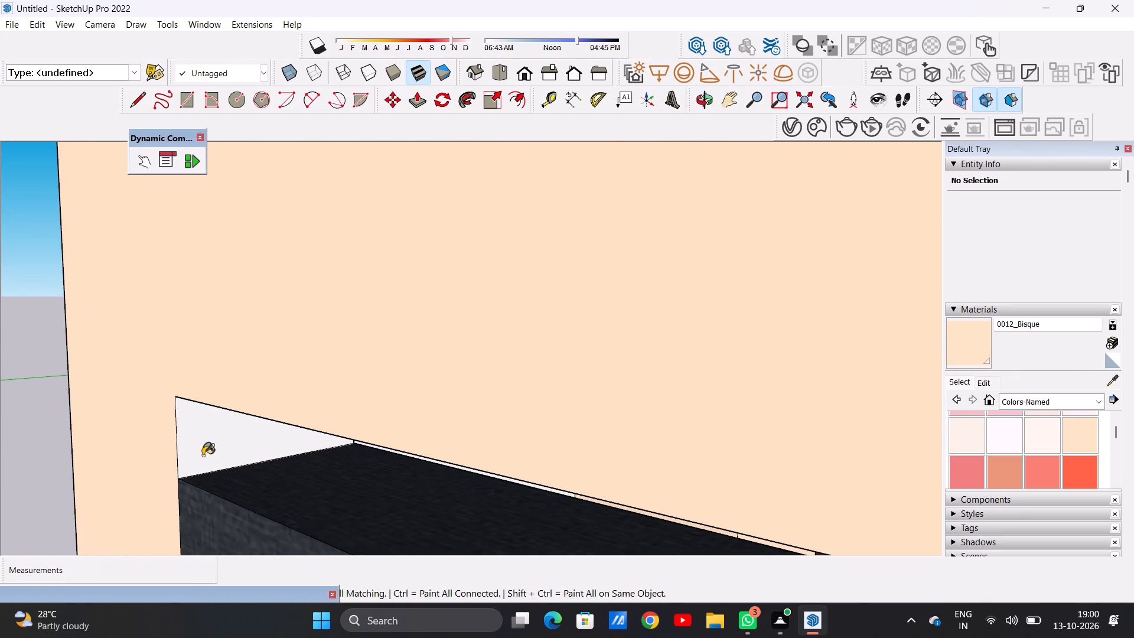
pyautogui.scroll(-11, 203, 455)
pyautogui.scroll(-14, 210, 457)
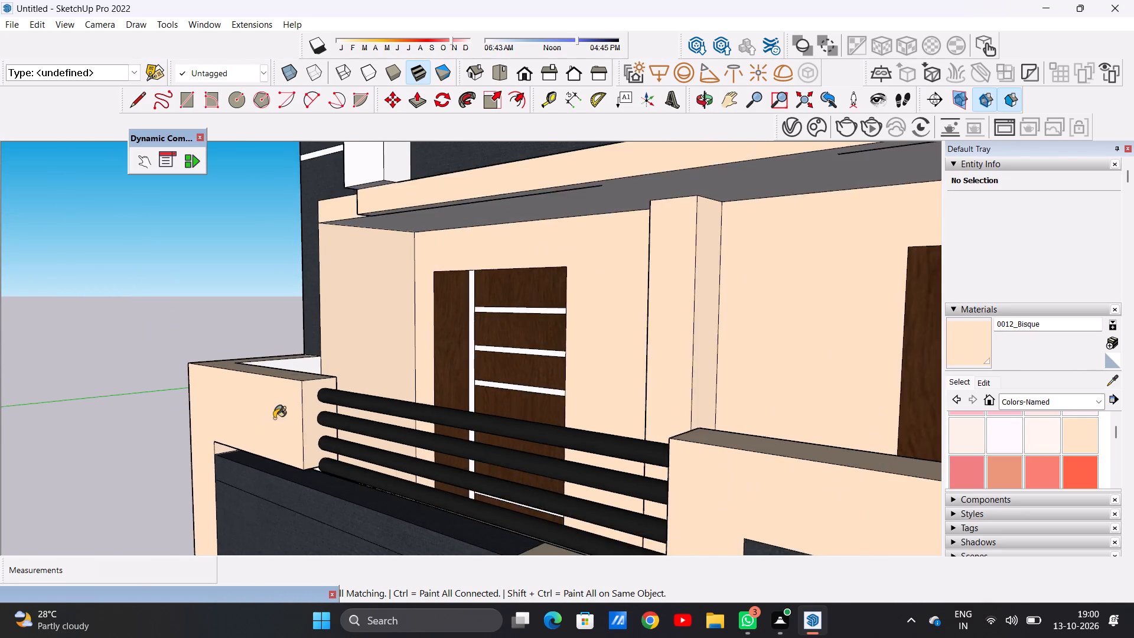
pyautogui.scroll(-3, 274, 418)
pyautogui.scroll(1, 282, 419)
pyautogui.scroll(-6, 283, 419)
# Paint the inner face of the compound wall's side return at the corner with 0012_Bisque.
pyautogui.moveTo(291, 403); pyautogui.dragTo(232, 459, button='middle')
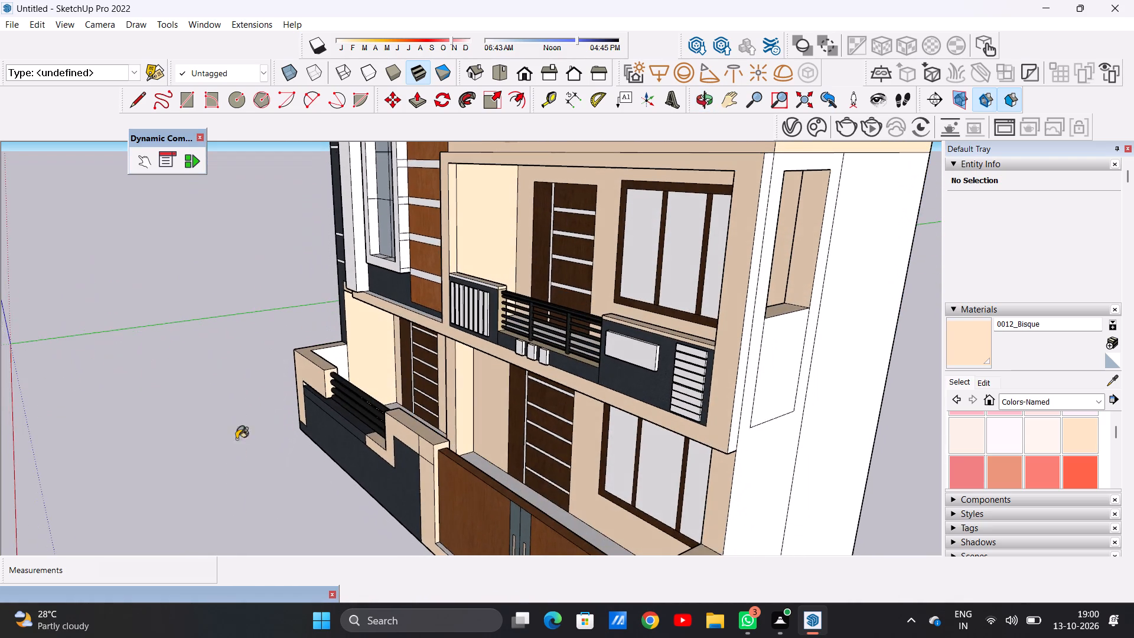
pyautogui.scroll(2, 324, 359)
pyautogui.scroll(-1, 324, 359)
pyautogui.scroll(1, 324, 358)
pyautogui.scroll(-1, 324, 358)
pyautogui.scroll(1, 324, 358)
pyautogui.scroll(-1, 324, 358)
pyautogui.scroll(20, 324, 358)
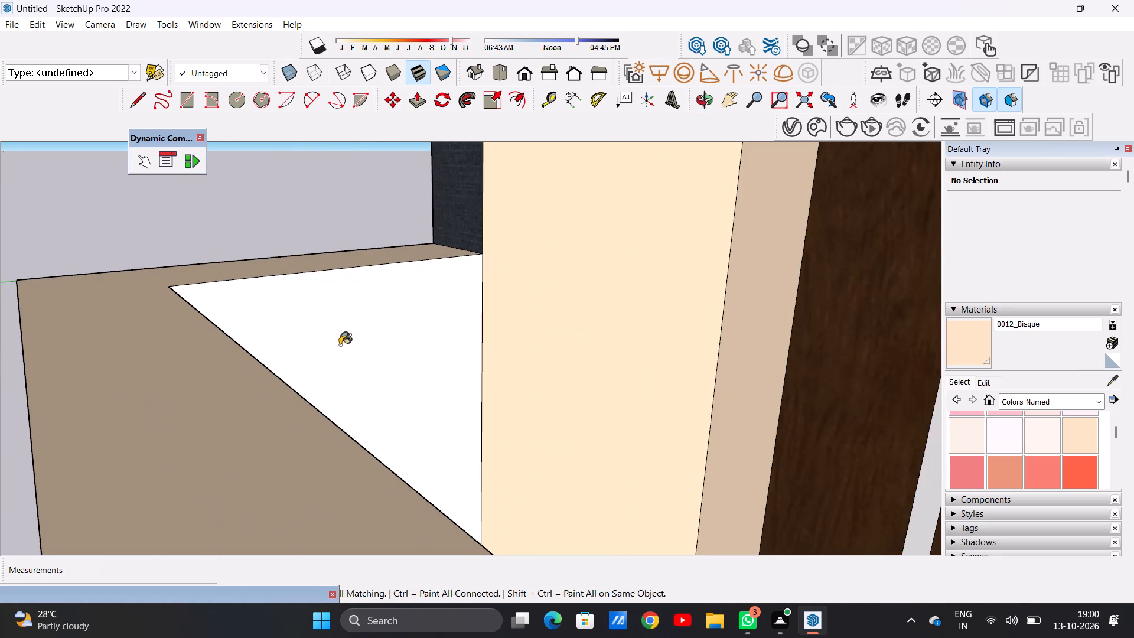
pyautogui.click(340, 340)
pyautogui.scroll(-15, 337, 340)
# Paint the corner section's inner face and the two inner wall strips behind the railing with 0012_Bisque.
pyautogui.moveTo(386, 357); pyautogui.dragTo(386, 357, button='middle')
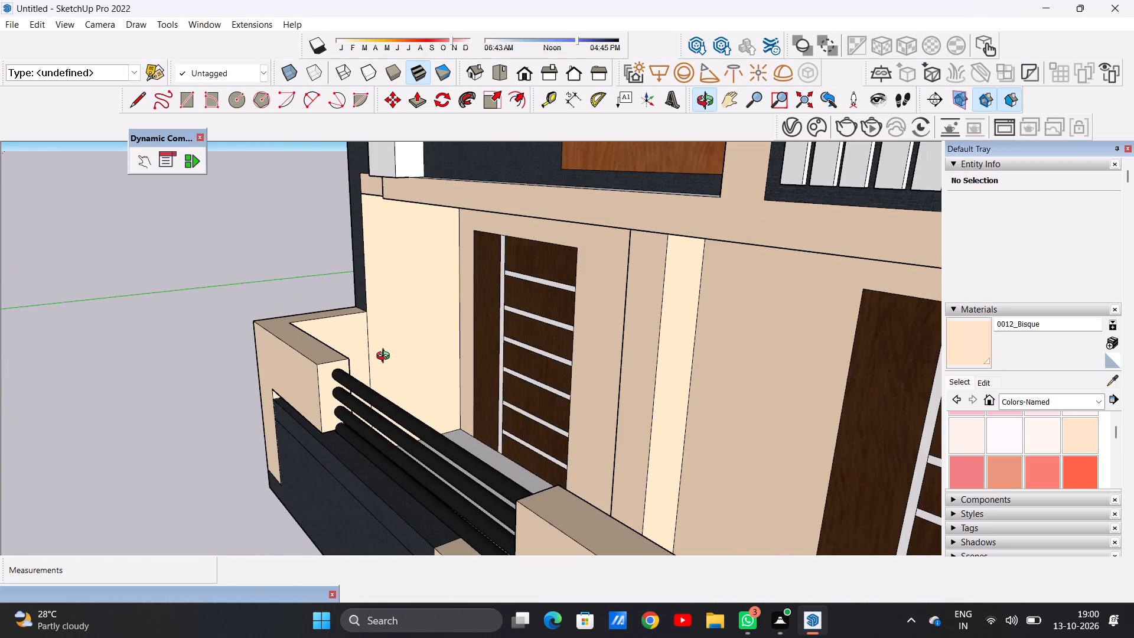
pyautogui.moveTo(386, 357); pyautogui.dragTo(242, 353, button='middle')
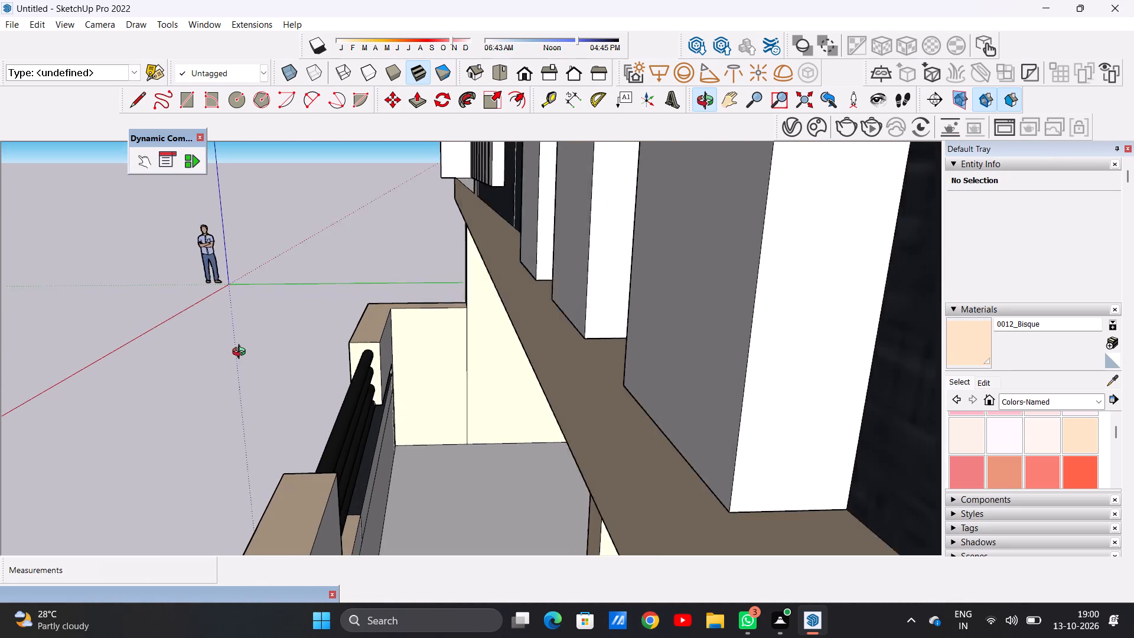
pyautogui.moveTo(242, 353); pyautogui.dragTo(233, 327, button='middle')
pyautogui.scroll(6, 380, 434)
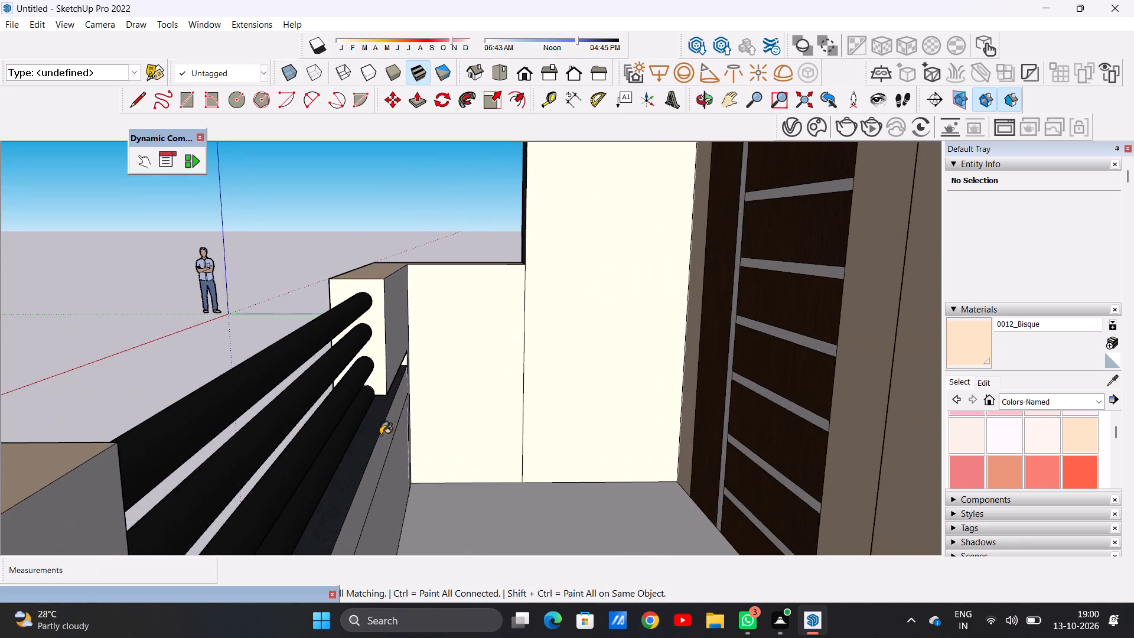
pyautogui.scroll(5, 407, 422)
pyautogui.click(372, 313)
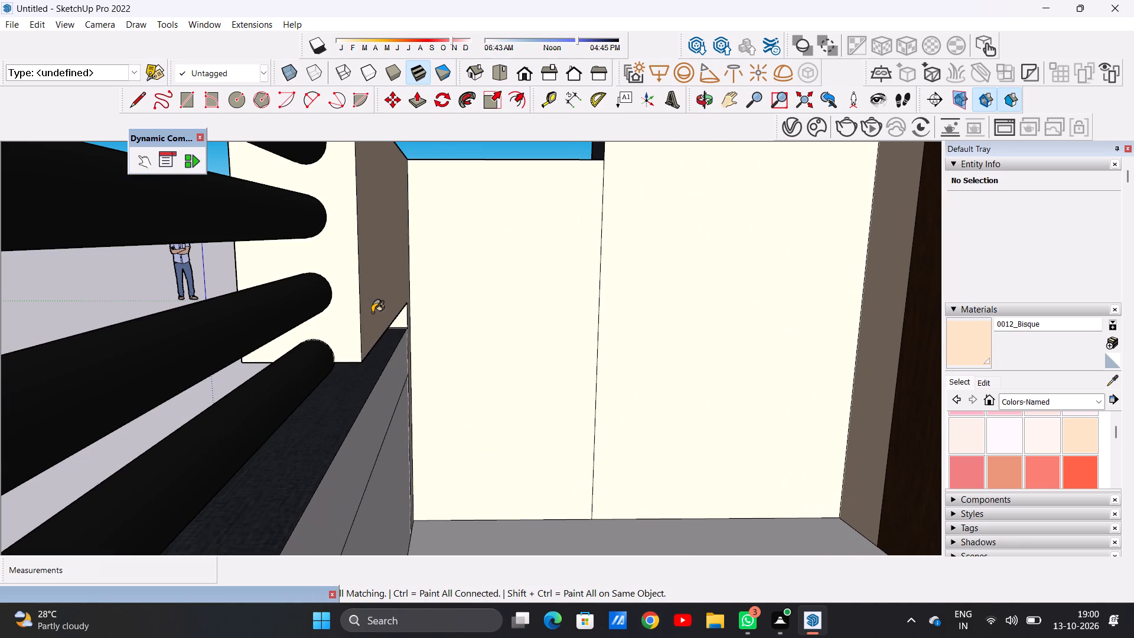
pyautogui.click(386, 414)
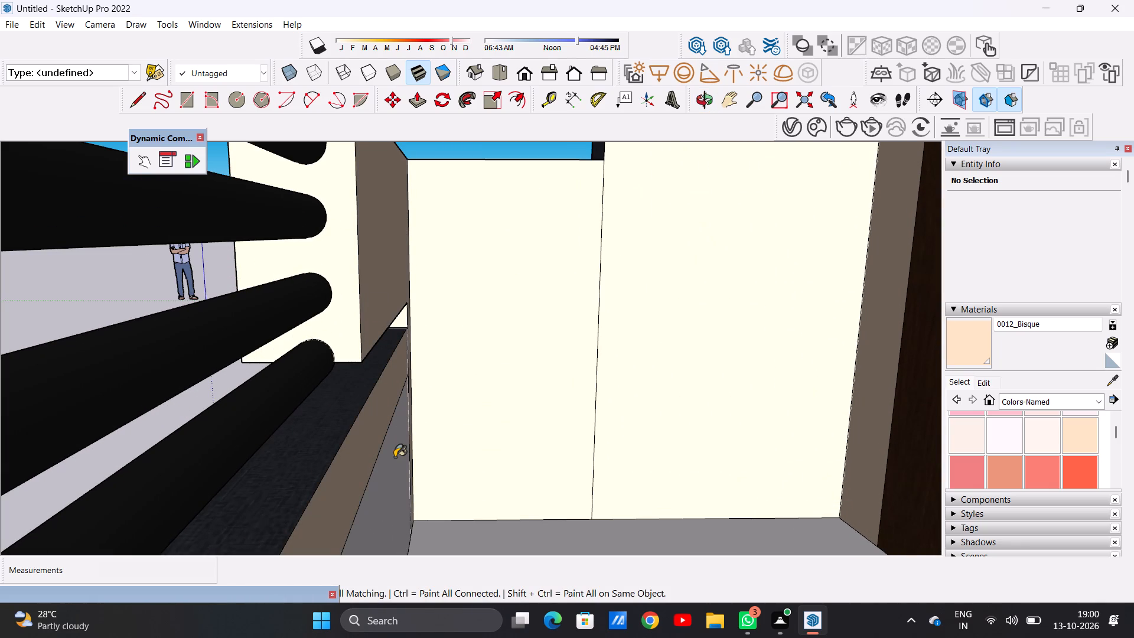
pyautogui.click(395, 457)
pyautogui.scroll(-7, 408, 355)
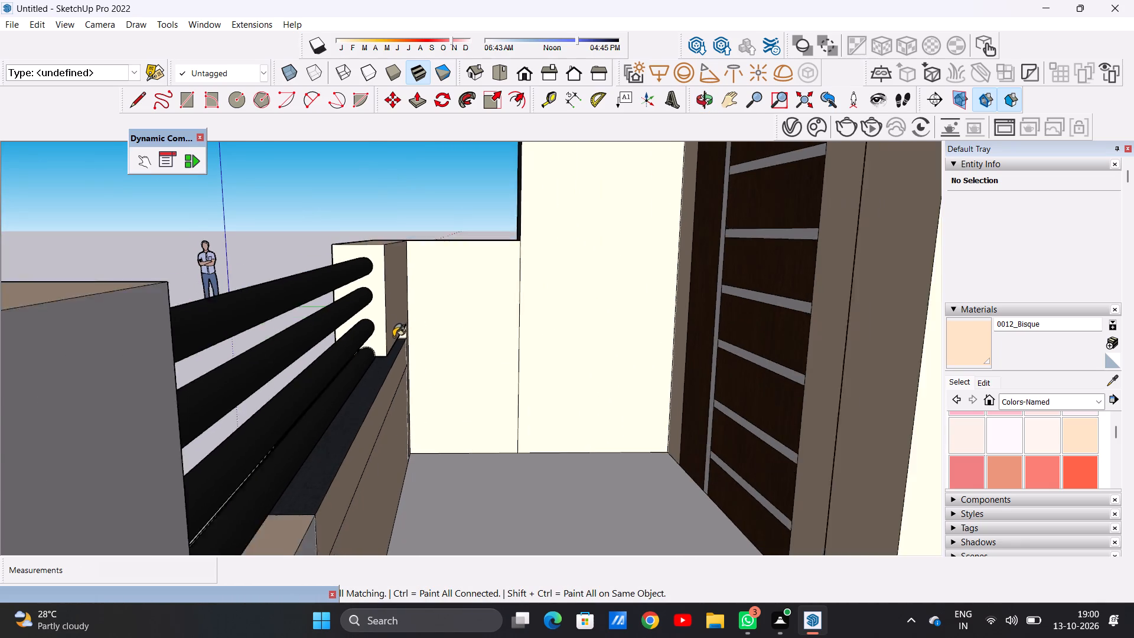
# Paint the inner face of the raised wall section beside the gate and its inset panel with 0012_Bisque.
pyautogui.scroll(-5, 393, 337)
pyautogui.scroll(6, 314, 474)
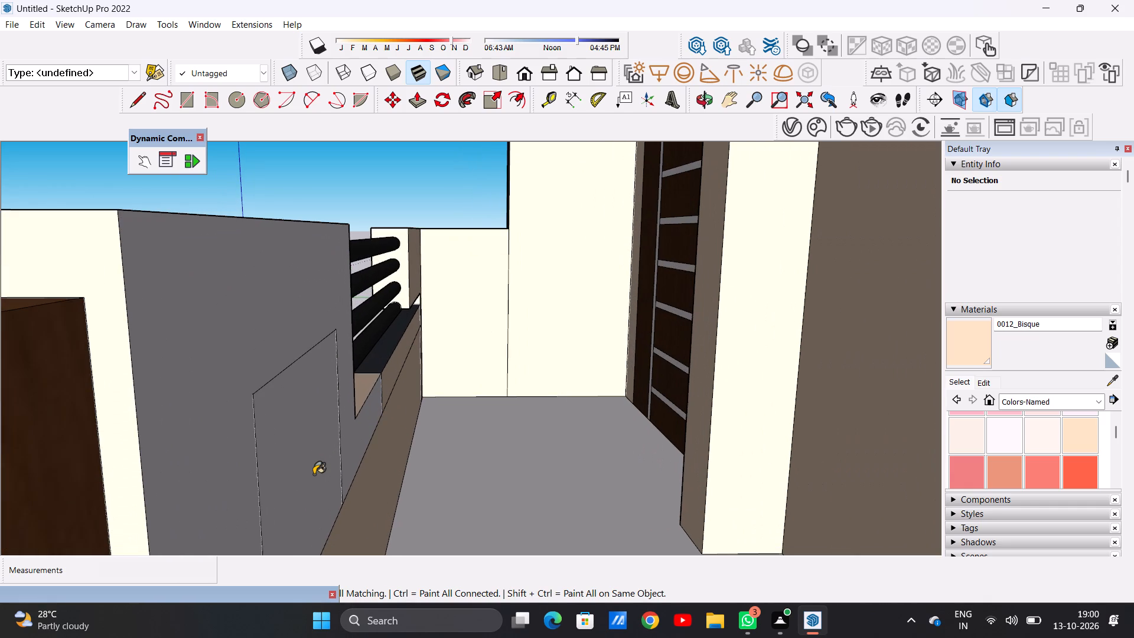
pyautogui.click(259, 328)
pyautogui.click(321, 424)
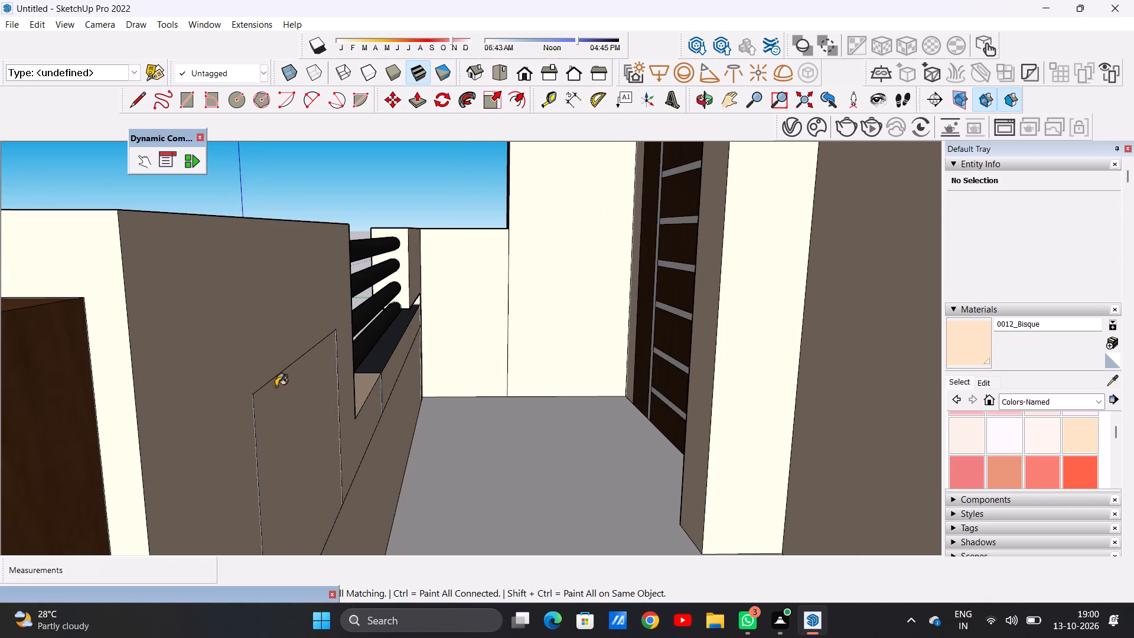
# Paint the remaining narrow face on the inner side of the compound wall by the gate with 0012_Bisque.
pyautogui.scroll(-16, 279, 382)
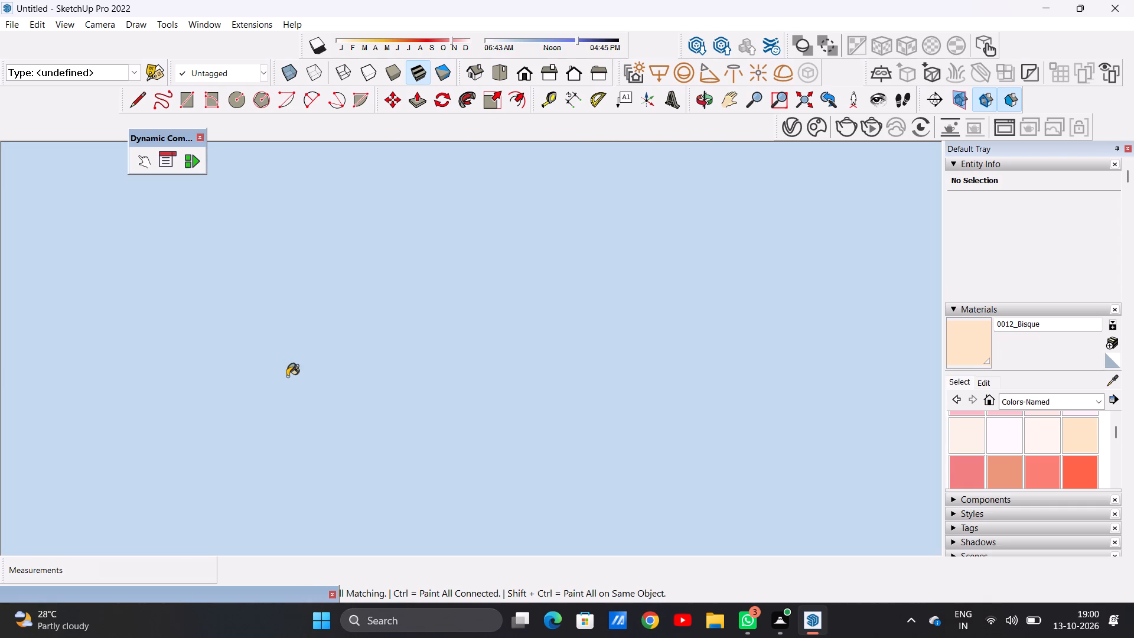
pyautogui.scroll(-20, 288, 375)
pyautogui.scroll(-19, 288, 375)
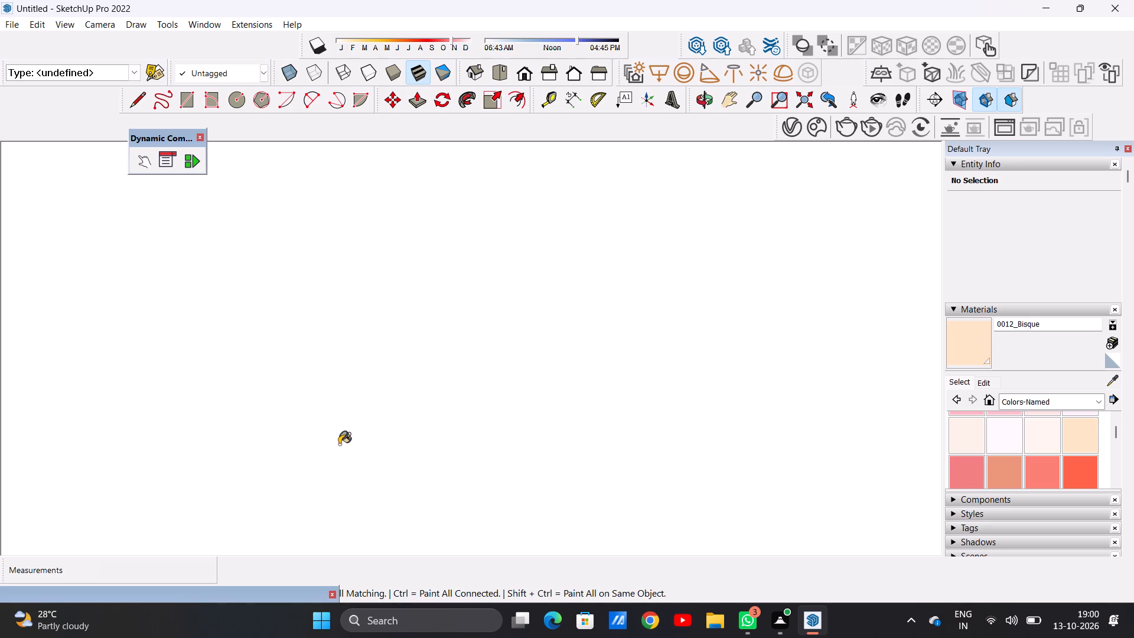
pyautogui.scroll(-14, 339, 444)
pyautogui.scroll(1, 362, 454)
pyautogui.scroll(-20, 362, 454)
pyautogui.scroll(-2, 362, 454)
pyautogui.moveTo(298, 450); pyautogui.dragTo(326, 457, button='middle')
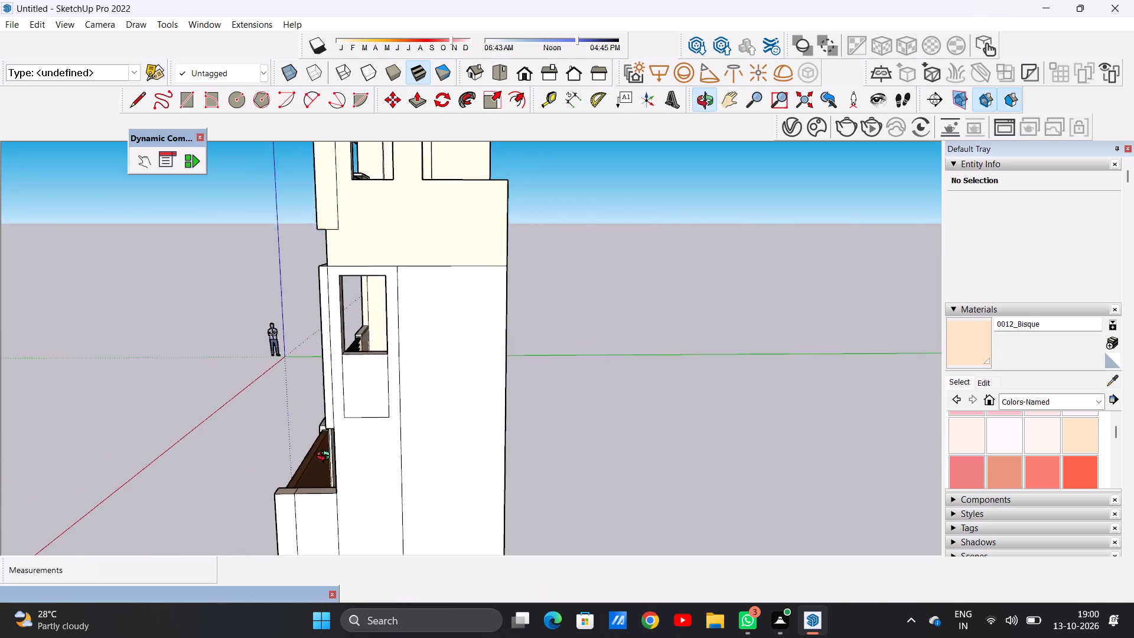
pyautogui.moveTo(326, 457); pyautogui.dragTo(346, 494, button='middle')
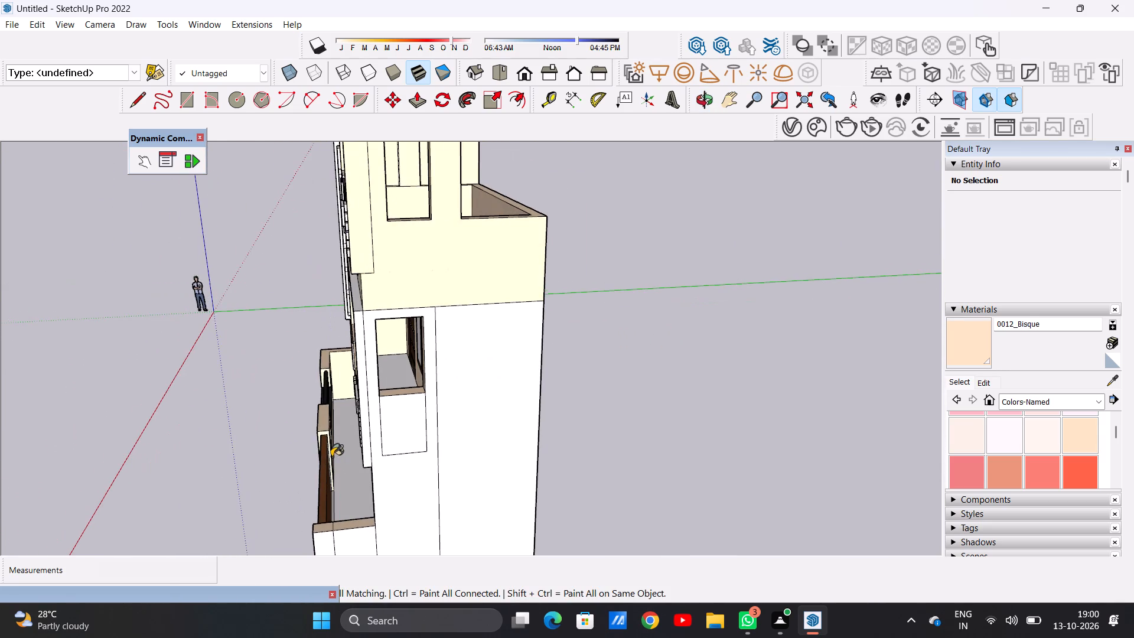
pyautogui.scroll(20, 331, 455)
pyautogui.click(325, 431)
pyautogui.scroll(-4, 341, 450)
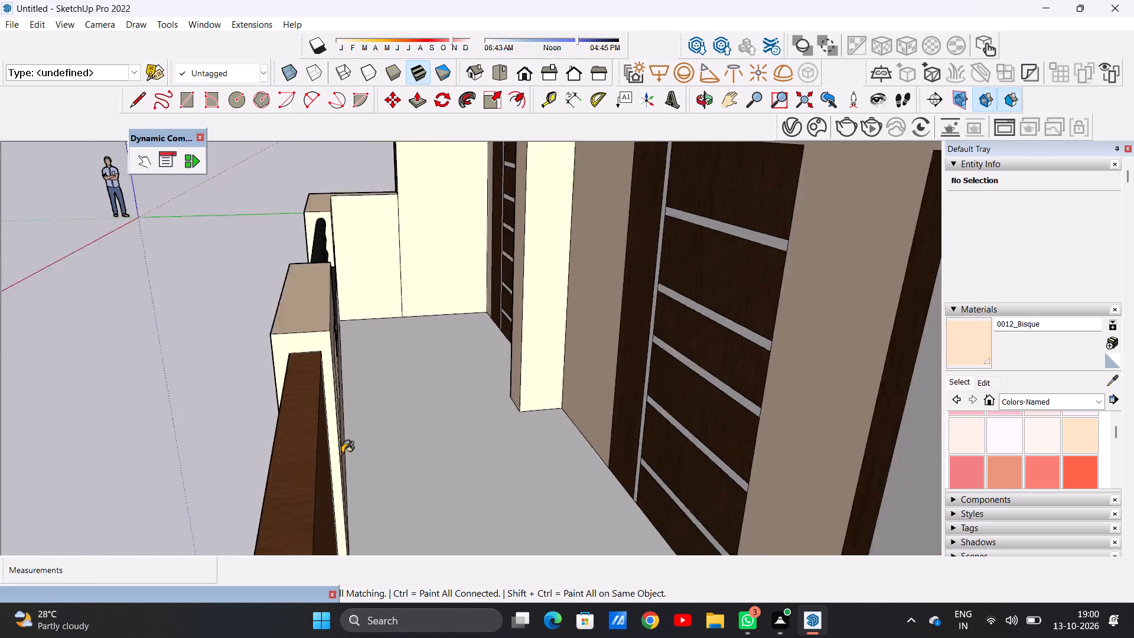
# Inspect the inner wall beside the gate and the whole front facade for unpainted faces.
pyautogui.scroll(-12, 342, 453)
pyautogui.moveTo(275, 426); pyautogui.dragTo(541, 435, button='middle')
pyautogui.moveTo(390, 461); pyautogui.dragTo(527, 475, button='middle')
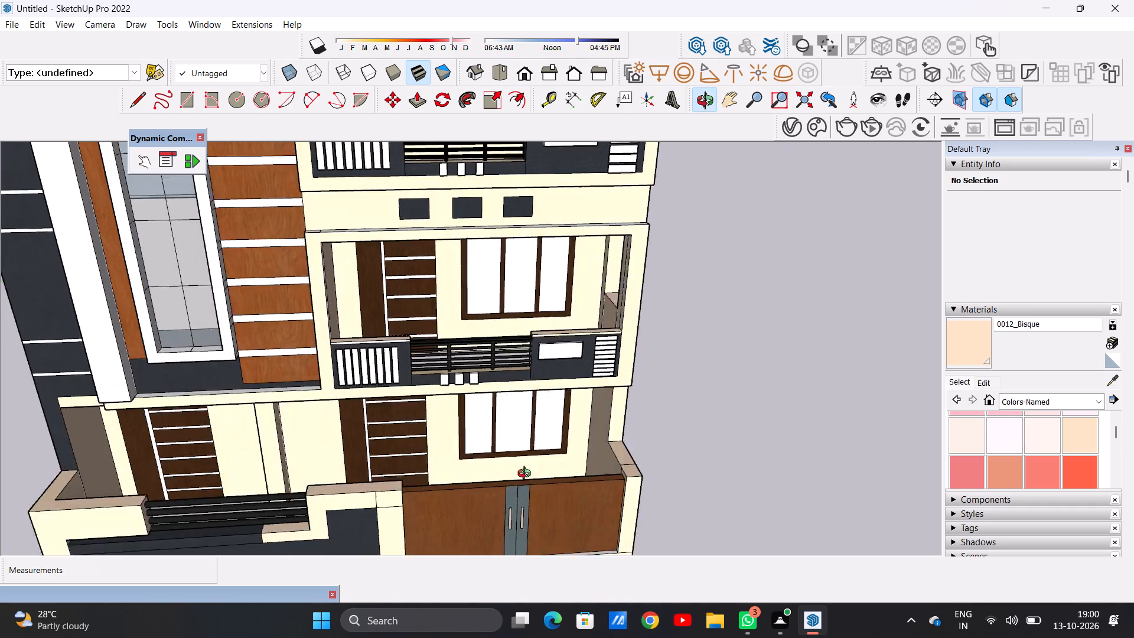
pyautogui.moveTo(527, 475); pyautogui.dragTo(745, 462, button='middle')
pyautogui.scroll(9, 566, 436)
pyautogui.moveTo(555, 434); pyautogui.dragTo(673, 424, button='middle')
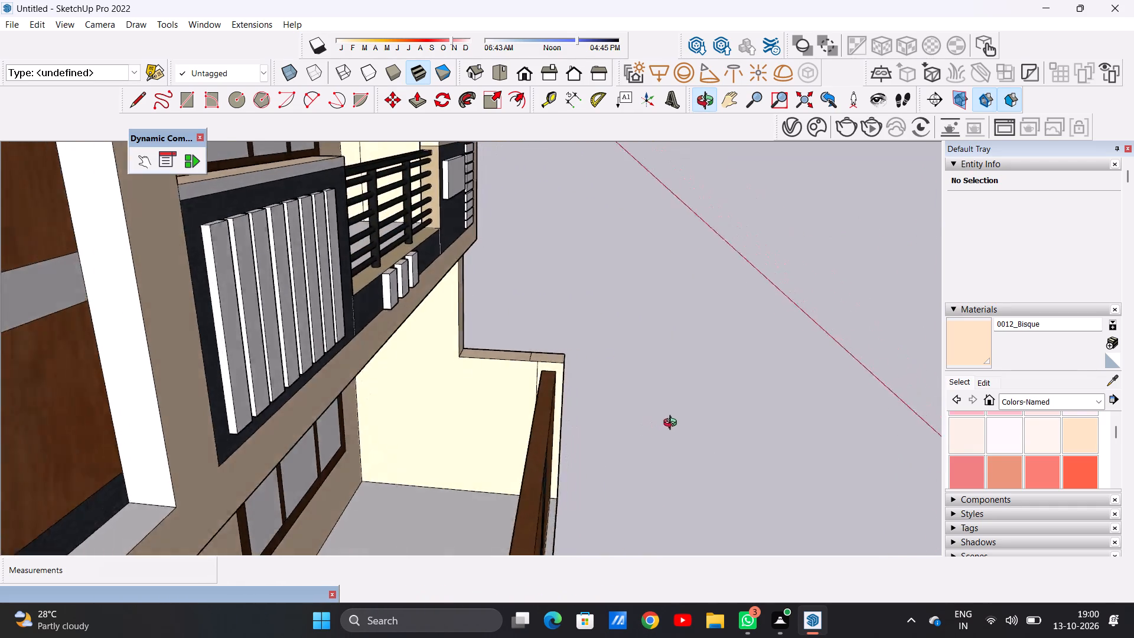
pyautogui.moveTo(673, 424); pyautogui.dragTo(392, 412, button='middle')
pyautogui.scroll(-12, 392, 413)
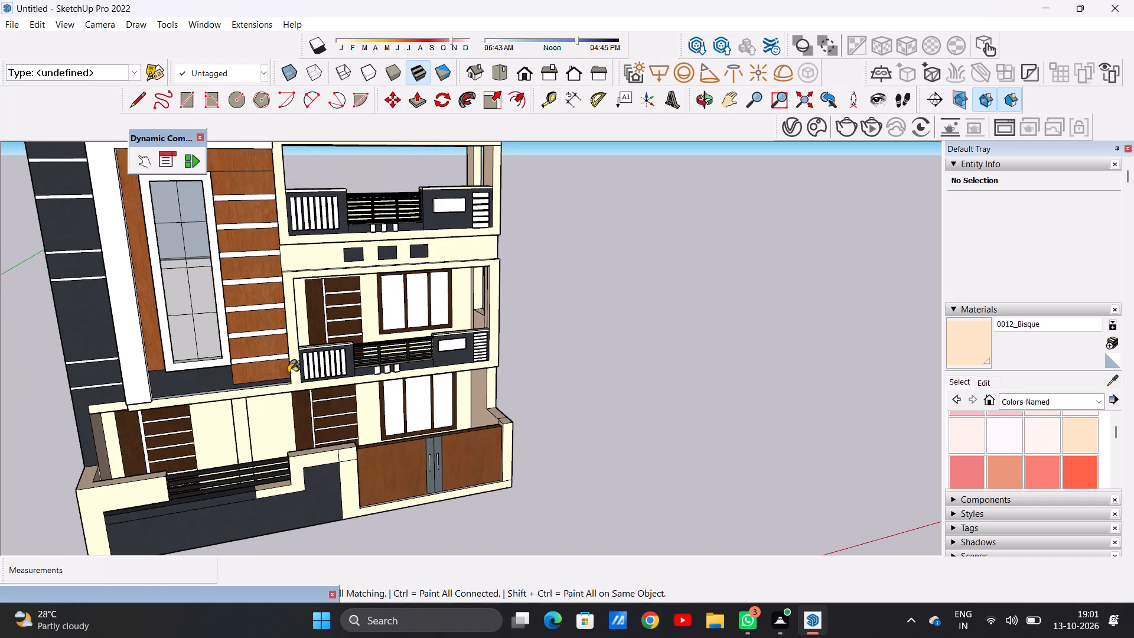
pyautogui.scroll(-20, 333, 401)
pyautogui.scroll(-14, 333, 401)
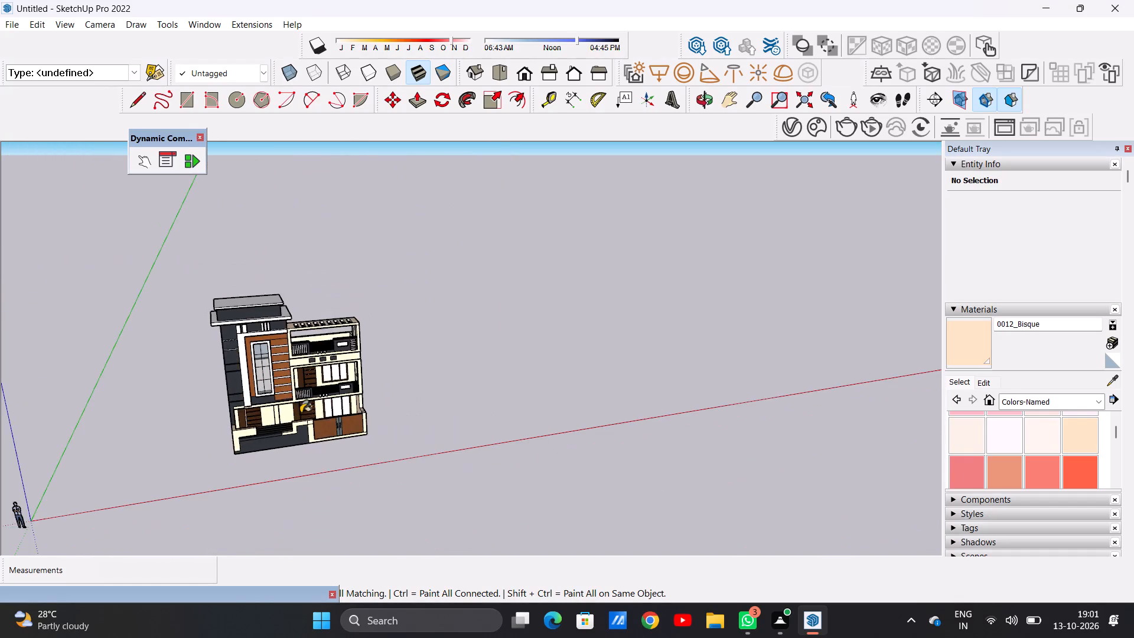
# Paint the narrow side strip of the first-floor balcony frame, beside the side-wall opening, with 0012_Bisque.
pyautogui.moveTo(324, 419); pyautogui.dragTo(201, 382, button='middle')
pyautogui.scroll(8, 290, 389)
pyautogui.scroll(-1, 341, 416)
pyautogui.scroll(11, 341, 416)
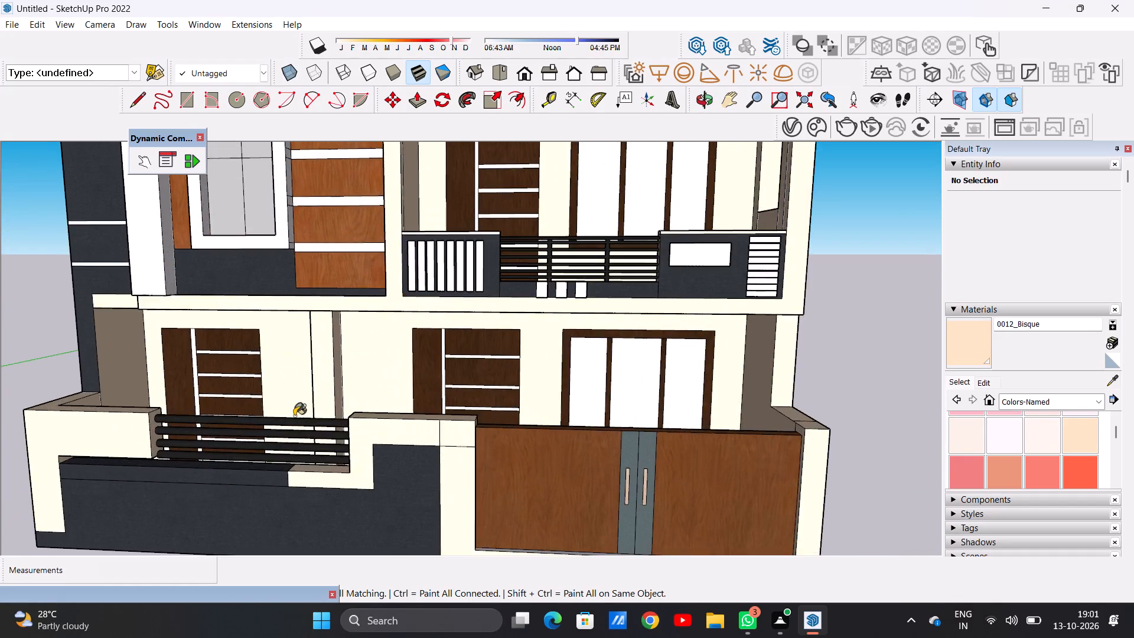
pyautogui.scroll(-5, 279, 415)
pyautogui.moveTo(353, 420); pyautogui.dragTo(48, 451, button='middle')
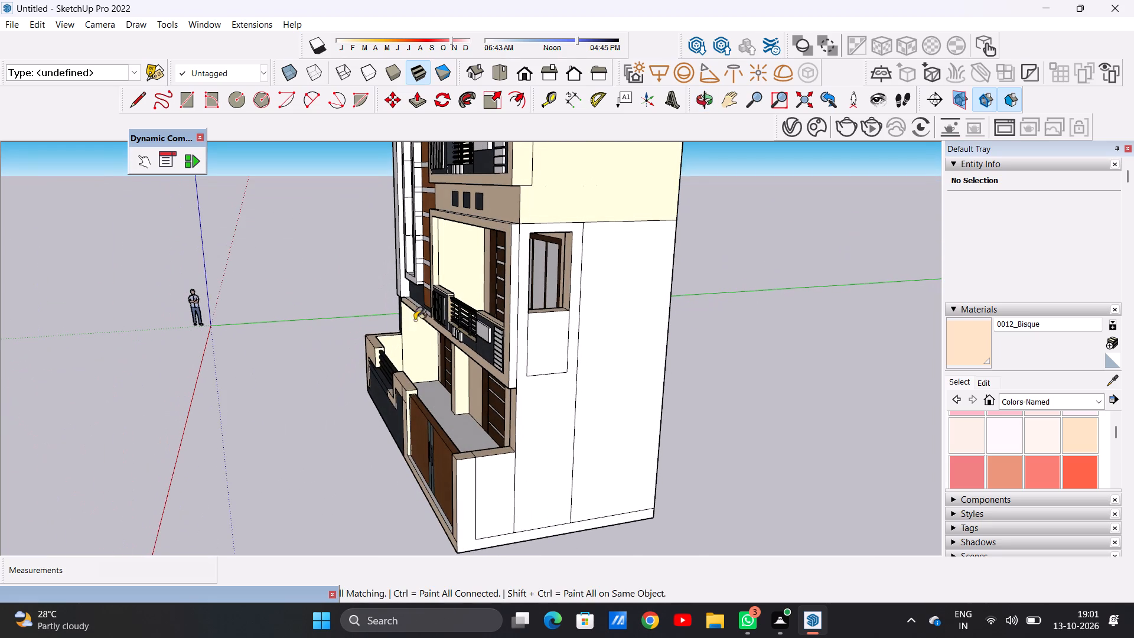
pyautogui.scroll(8, 540, 292)
pyautogui.scroll(-1, 528, 301)
pyautogui.scroll(2, 528, 301)
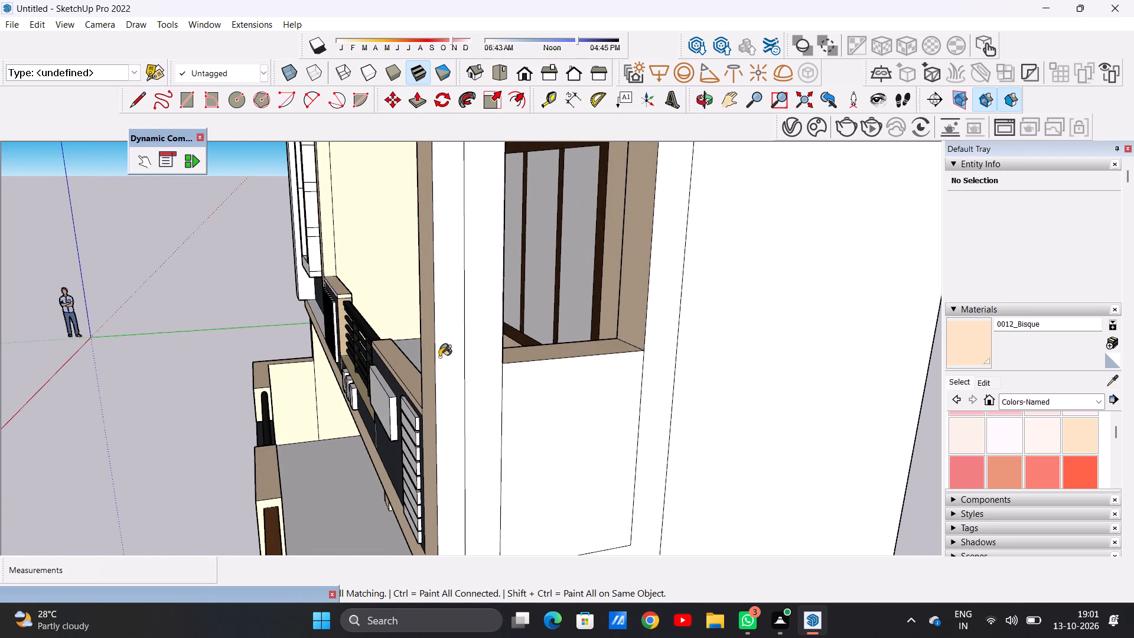
pyautogui.click(440, 358)
# Paint the outer rear face of the terrace parapet with 0012_Bisque.
pyautogui.scroll(-15, 458, 328)
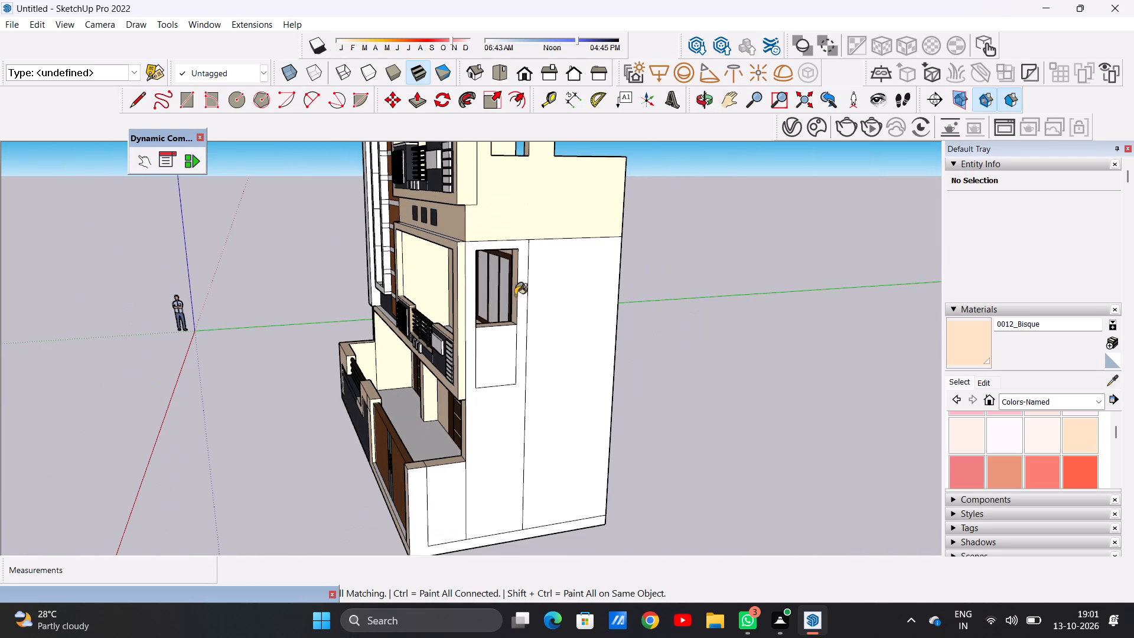
pyautogui.moveTo(566, 307); pyautogui.dragTo(226, 325, button='middle')
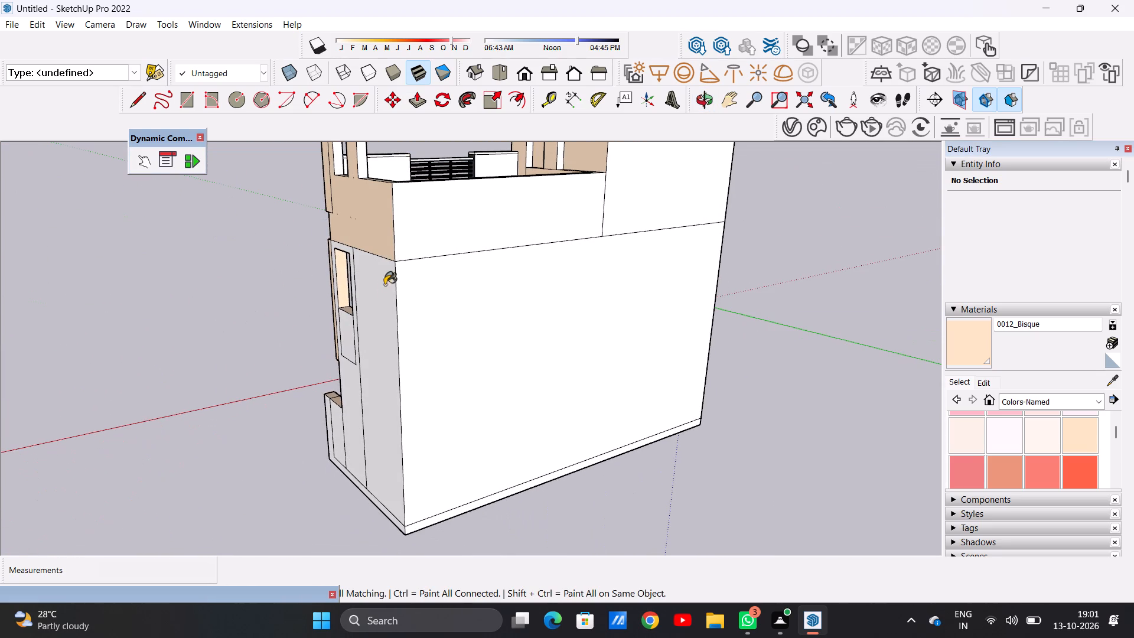
pyautogui.click(416, 241)
# Inspect the front facade, ground-floor porch and terrace railing for faces that still need paint.
pyautogui.scroll(-10, 423, 301)
pyautogui.moveTo(338, 307); pyautogui.dragTo(403, 300, button='middle')
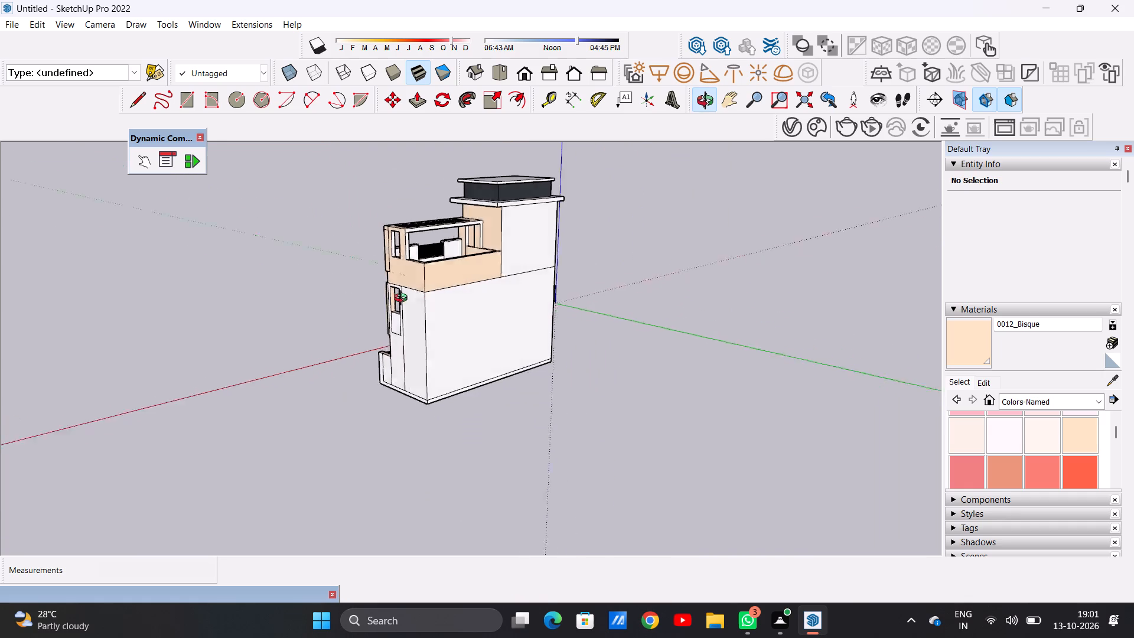
pyautogui.moveTo(403, 300); pyautogui.dragTo(499, 280, button='middle')
pyautogui.moveTo(380, 301); pyautogui.dragTo(542, 297, button='middle')
pyautogui.moveTo(354, 327); pyautogui.dragTo(548, 323, button='middle')
pyautogui.moveTo(350, 345); pyautogui.dragTo(510, 336, button='middle')
pyautogui.moveTo(304, 353); pyautogui.dragTo(342, 372, button='middle')
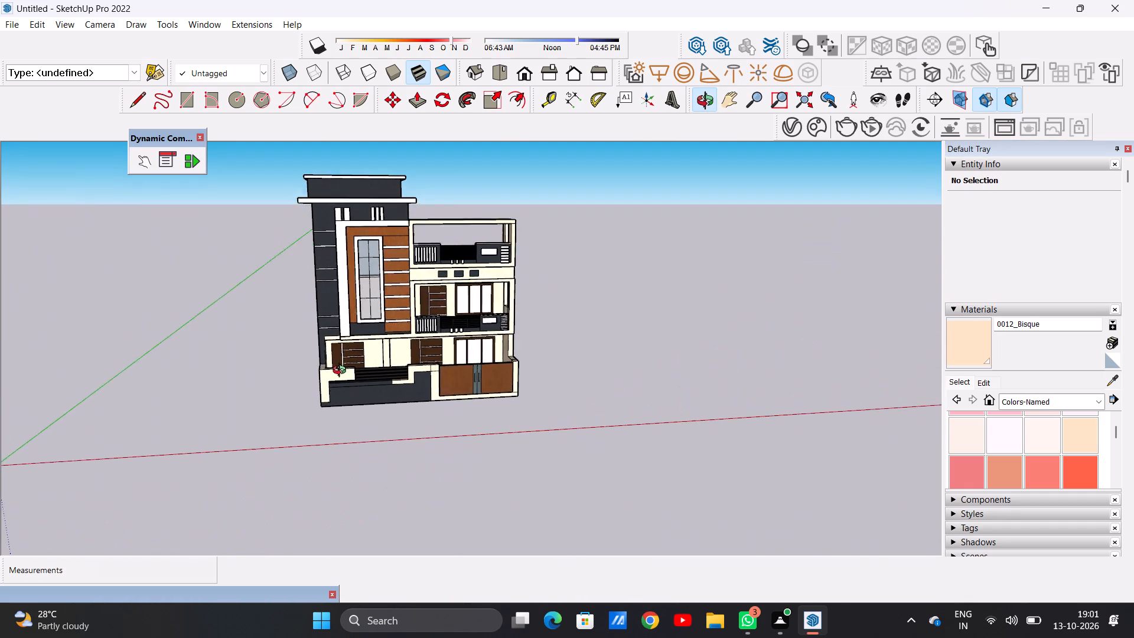
pyautogui.moveTo(342, 372); pyautogui.dragTo(338, 370, button='middle')
pyautogui.scroll(3, 386, 357)
pyautogui.scroll(-1, 388, 357)
pyautogui.scroll(16, 388, 357)
pyautogui.moveTo(503, 361); pyautogui.dragTo(475, 366, button='middle')
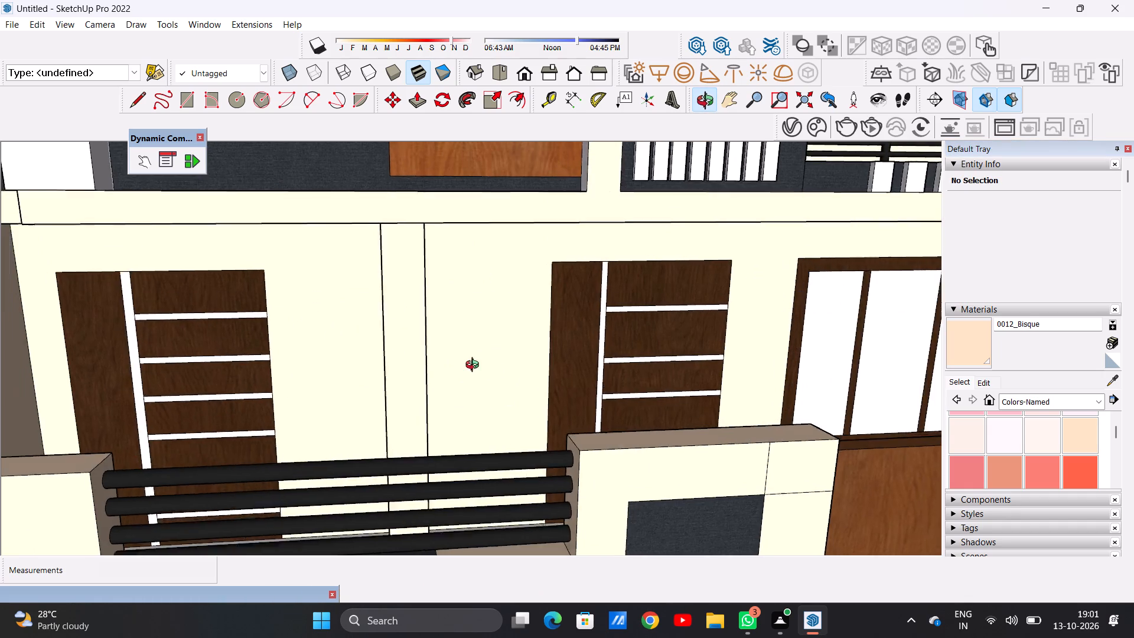
pyautogui.moveTo(475, 366); pyautogui.dragTo(337, 377, button='middle')
pyautogui.scroll(7, 408, 369)
pyautogui.scroll(-7, 412, 369)
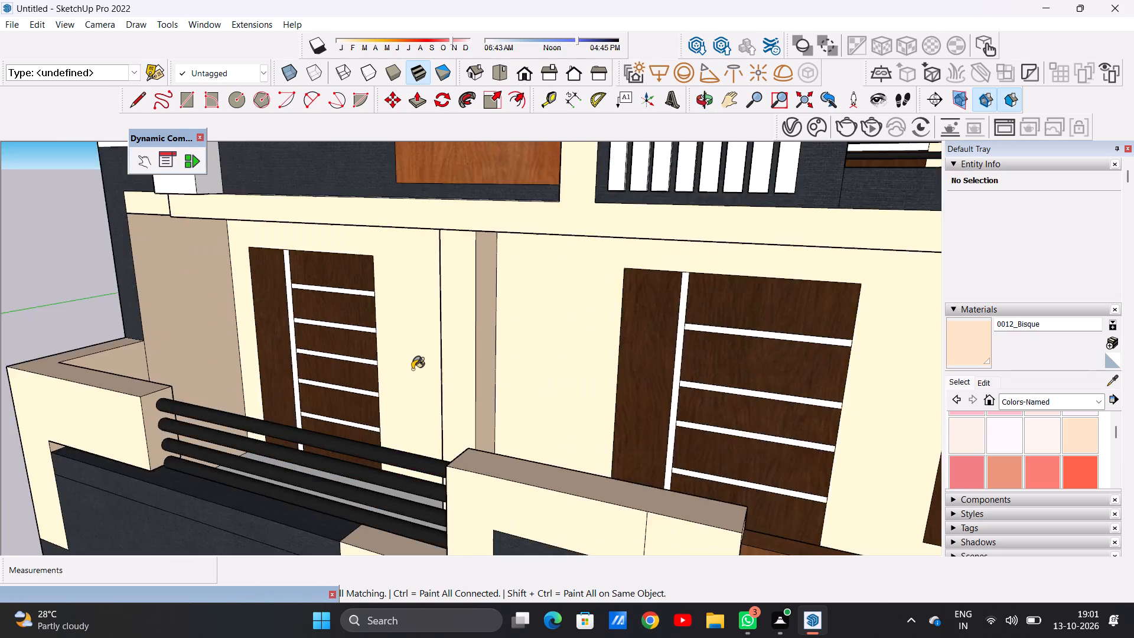
pyautogui.scroll(-9, 412, 369)
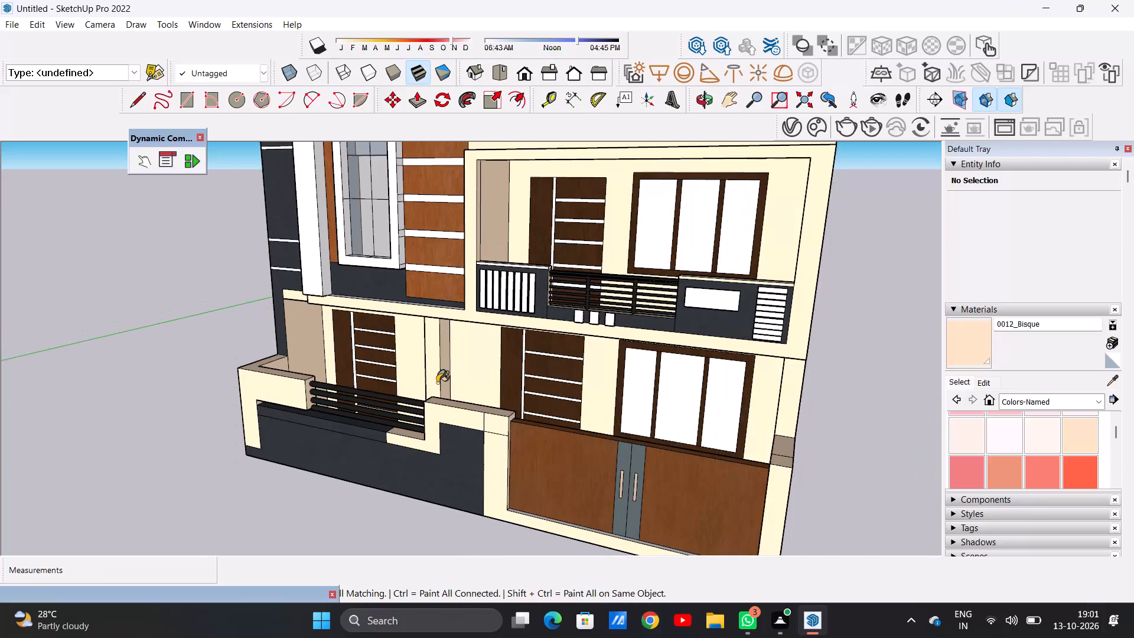
pyautogui.scroll(-9, 431, 382)
pyautogui.scroll(5, 448, 323)
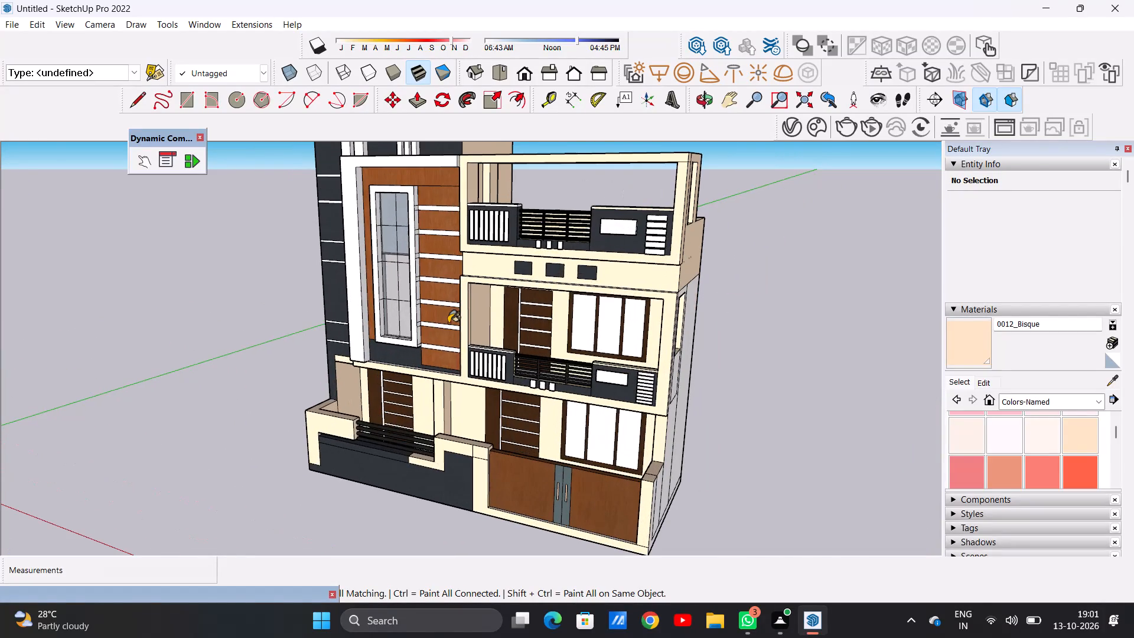
pyautogui.moveTo(461, 324); pyautogui.dragTo(548, 313, button='middle')
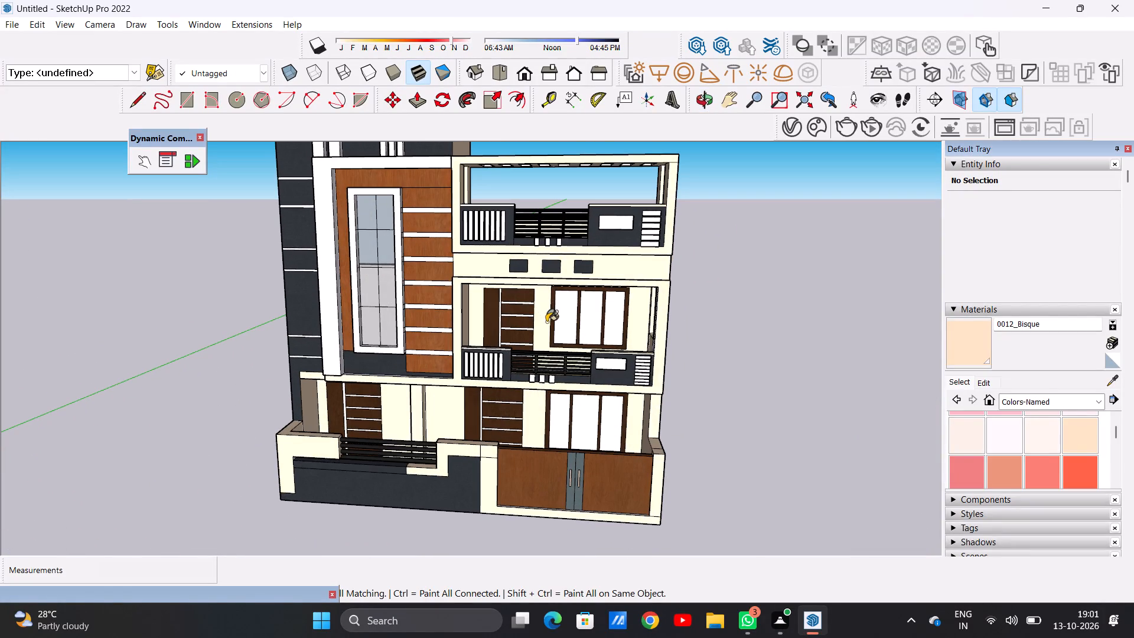
pyautogui.scroll(16, 613, 210)
pyautogui.scroll(-1, 519, 164)
pyautogui.scroll(3, 519, 164)
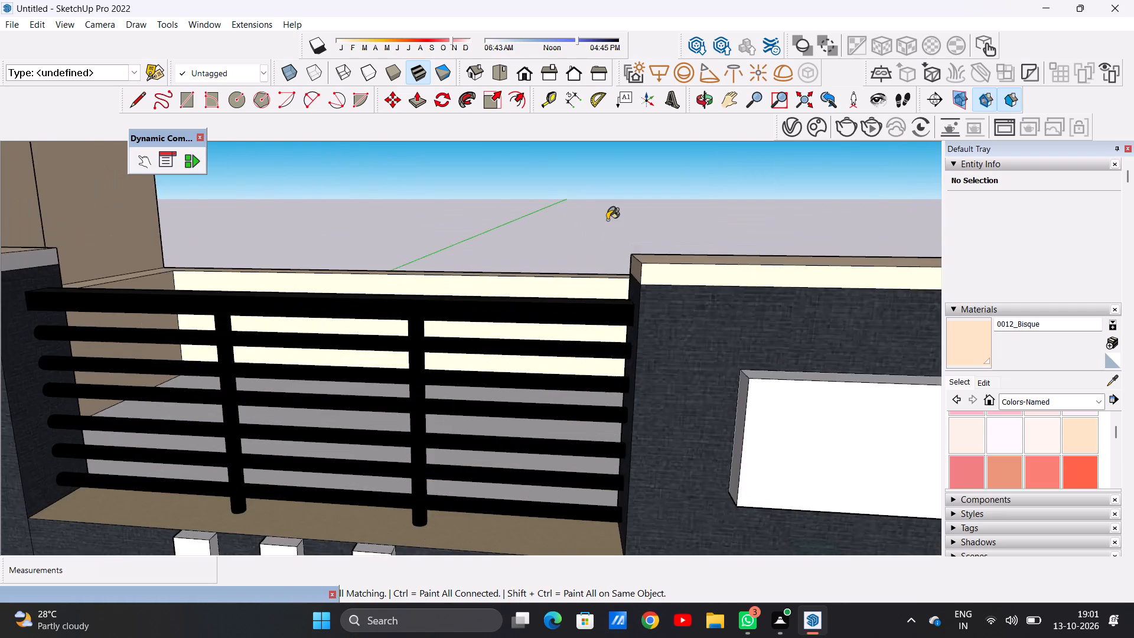
pyautogui.scroll(-4, 615, 258)
pyautogui.press('space')
pyautogui.scroll(-9, 638, 306)
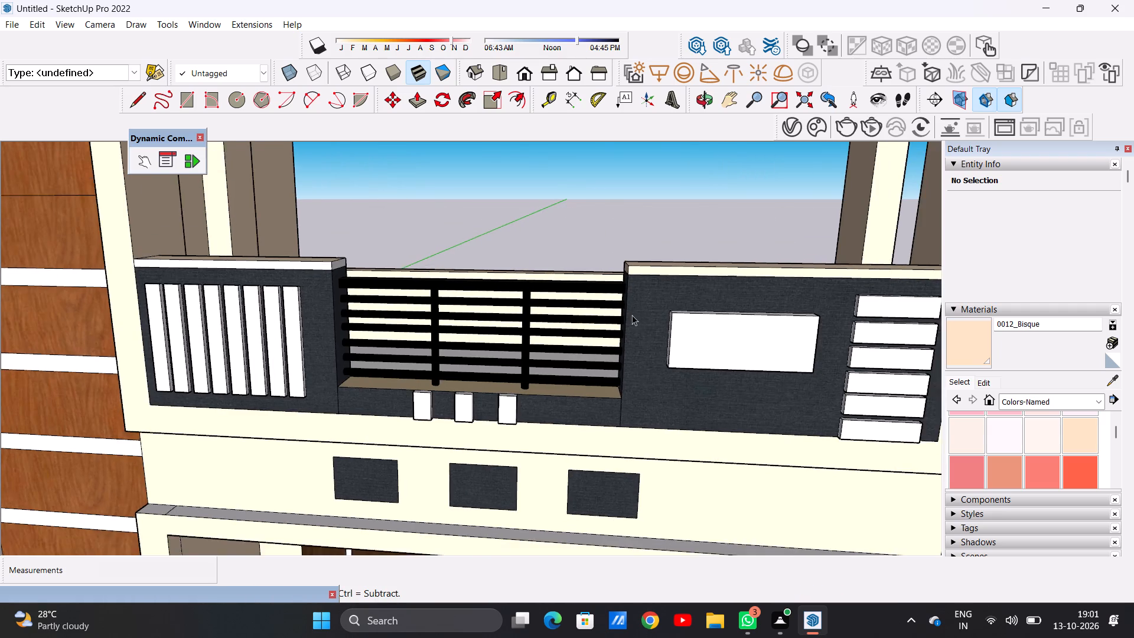
pyautogui.scroll(-20, 632, 315)
pyautogui.scroll(-3, 548, 322)
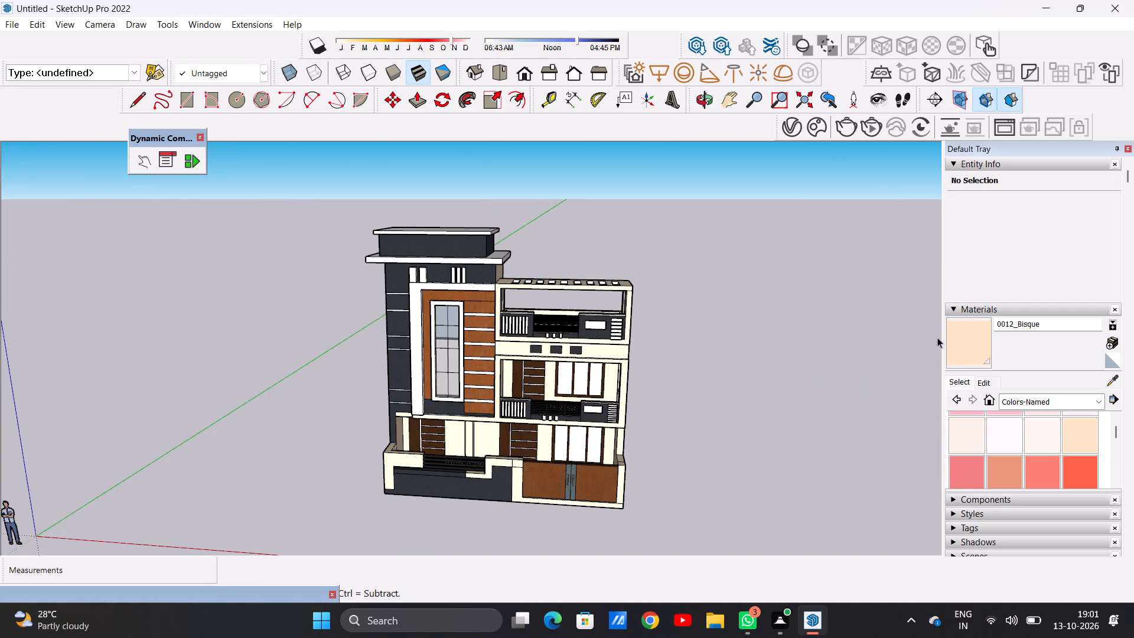
# Paint the front face and inner side of the projecting frame around the tall stair window's wood panel with 0012_Bisque.
pyautogui.click(967, 339)
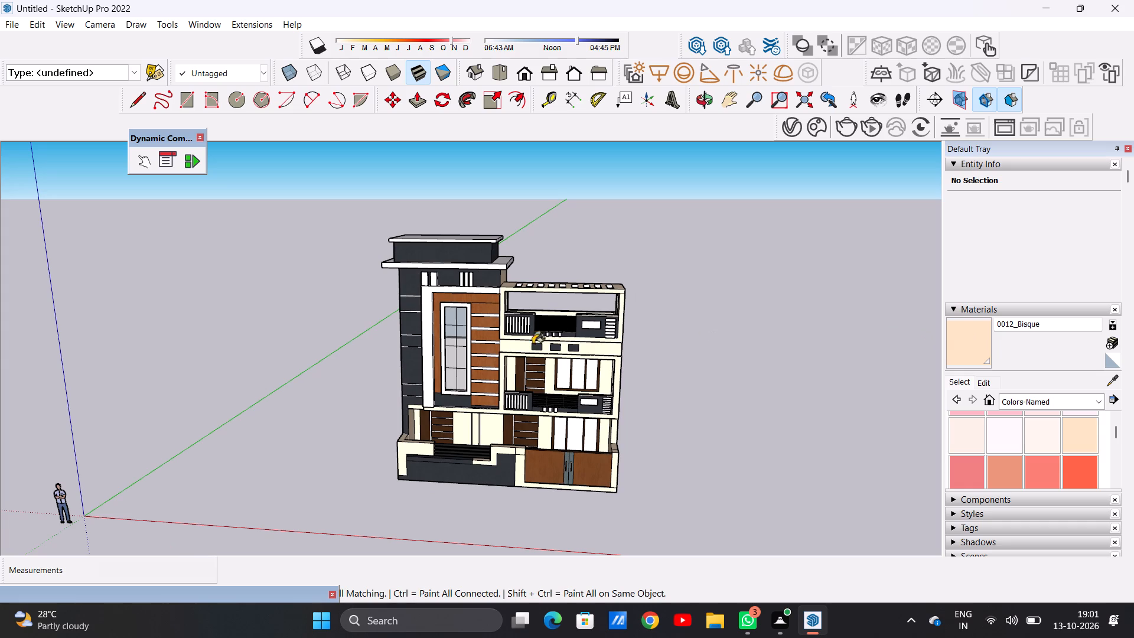
pyautogui.scroll(18, 425, 357)
pyautogui.click(430, 350)
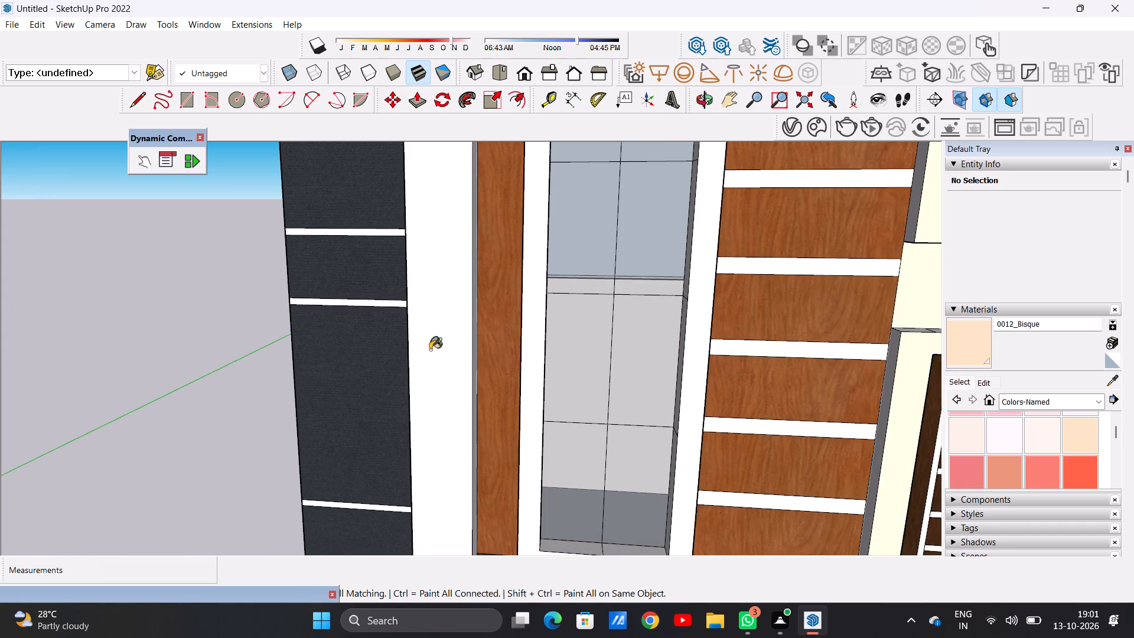
pyautogui.scroll(-6, 431, 350)
pyautogui.moveTo(411, 350); pyautogui.dragTo(271, 381, button='middle')
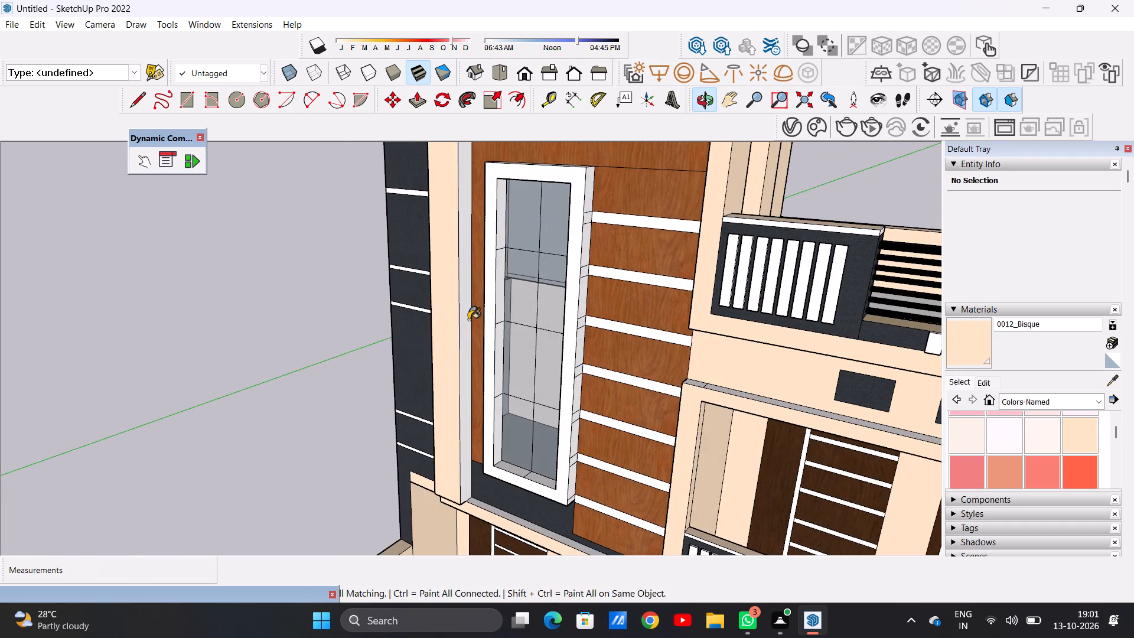
pyautogui.scroll(11, 468, 320)
pyautogui.scroll(-1, 462, 318)
pyautogui.scroll(3, 462, 318)
pyautogui.click(460, 318)
# Paint the outer side of the projecting stair-window frame, next to the dark laminate wall, with 0012_Bisque.
pyautogui.scroll(-7, 460, 318)
pyautogui.scroll(1, 463, 325)
pyautogui.scroll(-7, 463, 325)
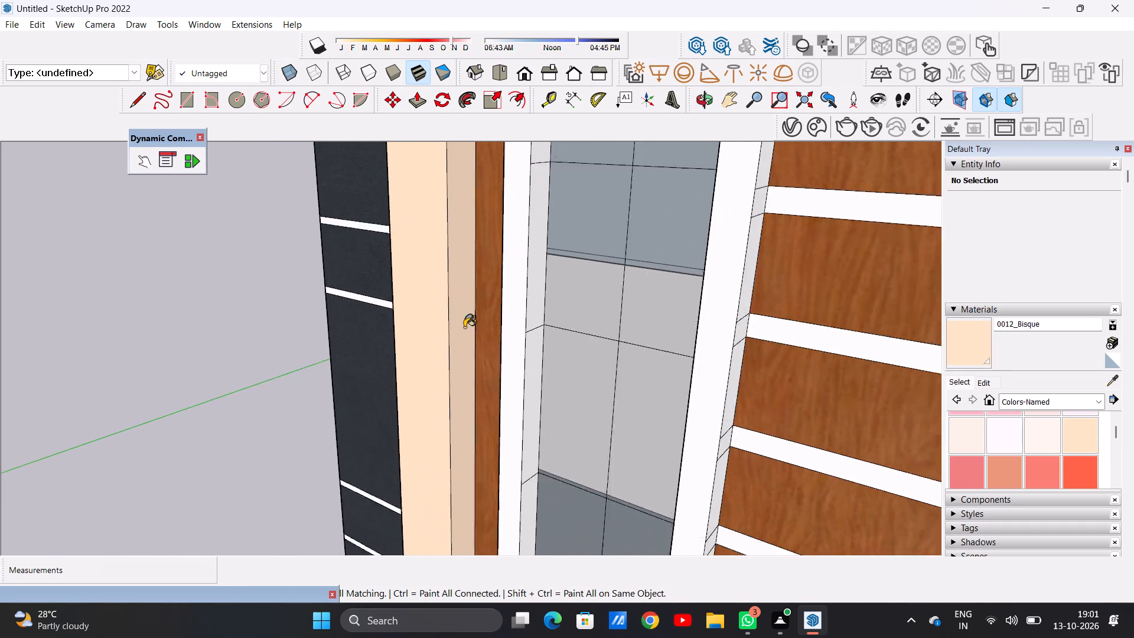
pyautogui.scroll(-8, 464, 327)
pyautogui.moveTo(393, 320); pyautogui.dragTo(810, 304, button='middle')
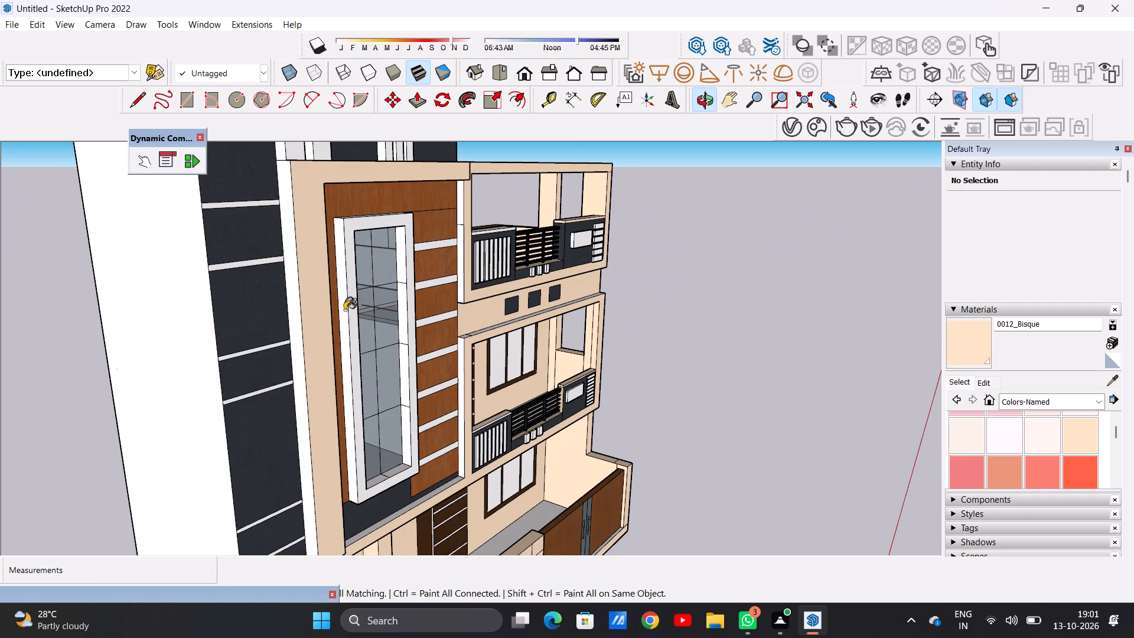
pyautogui.scroll(1, 305, 325)
pyautogui.scroll(-1, 304, 327)
pyautogui.scroll(4, 302, 328)
pyautogui.scroll(-1, 285, 330)
pyautogui.scroll(5, 285, 330)
pyautogui.click(285, 330)
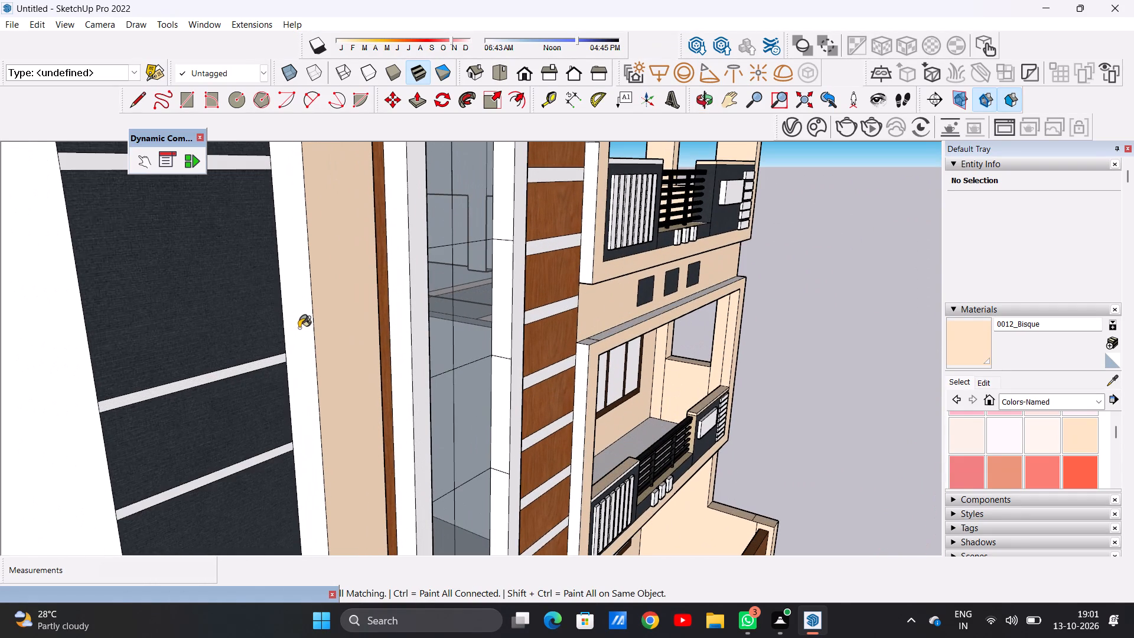
pyautogui.click(298, 328)
# Paint the top face of the projecting stair-window frame, below the white vertical fins, with 0012_Bisque.
pyautogui.scroll(-18, 296, 335)
pyautogui.moveTo(391, 319); pyautogui.dragTo(340, 323, button='middle')
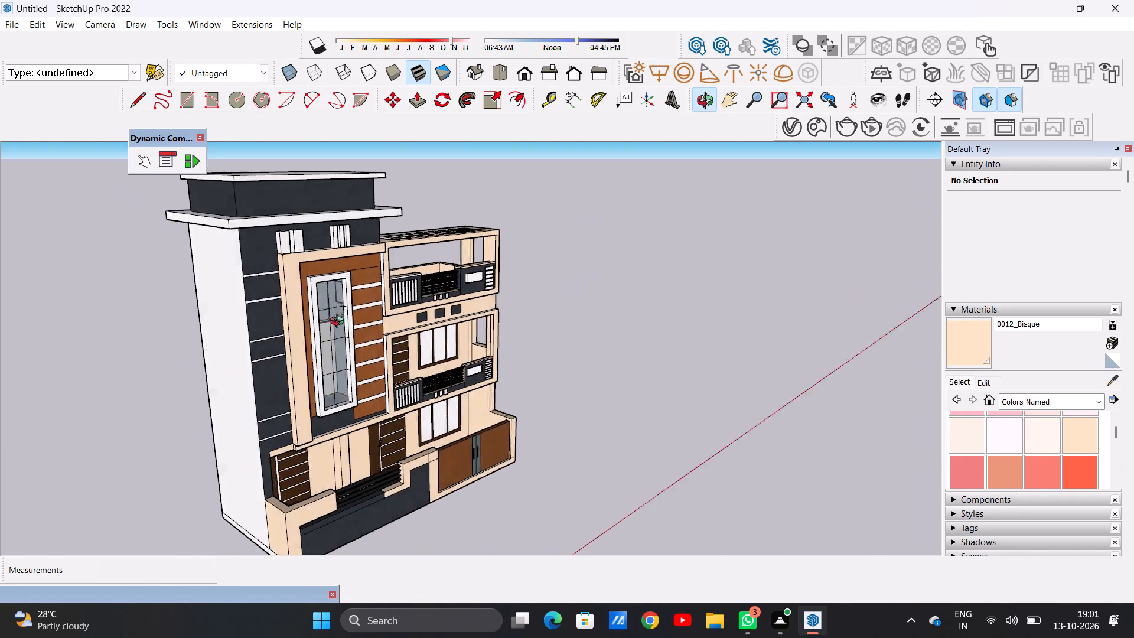
pyautogui.moveTo(340, 323); pyautogui.dragTo(209, 364, button='middle')
pyautogui.scroll(2, 301, 237)
pyautogui.scroll(-1, 301, 236)
pyautogui.scroll(1, 301, 236)
pyautogui.scroll(-1, 301, 236)
pyautogui.scroll(11, 301, 236)
pyautogui.scroll(-1, 278, 246)
pyautogui.scroll(7, 278, 246)
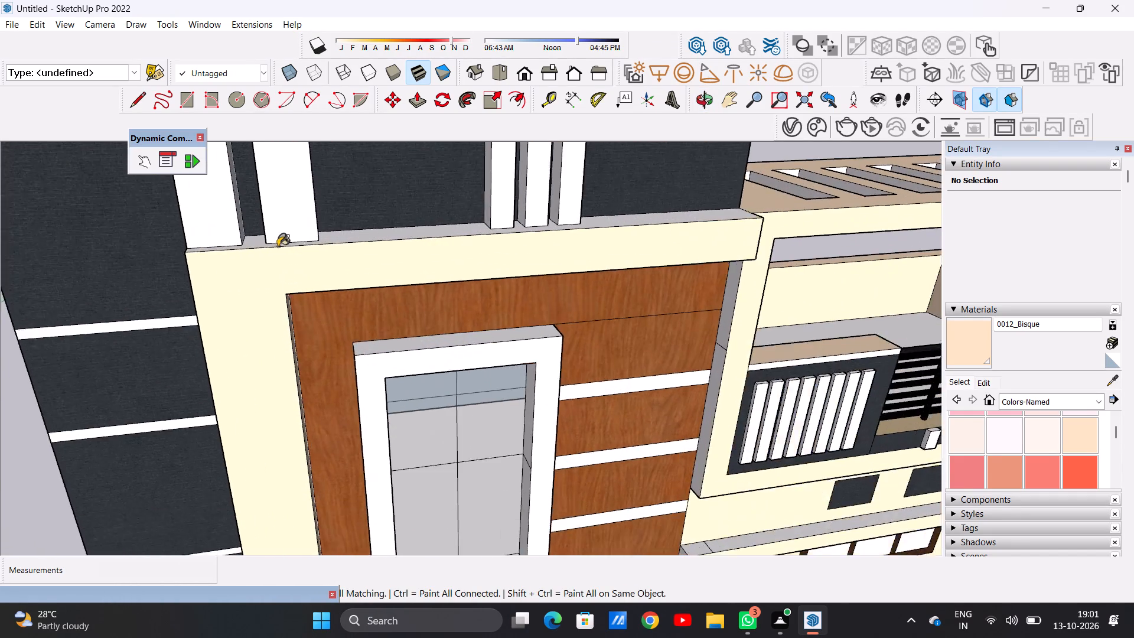
pyautogui.scroll(6, 278, 246)
pyautogui.click(361, 246)
pyautogui.scroll(-12, 369, 266)
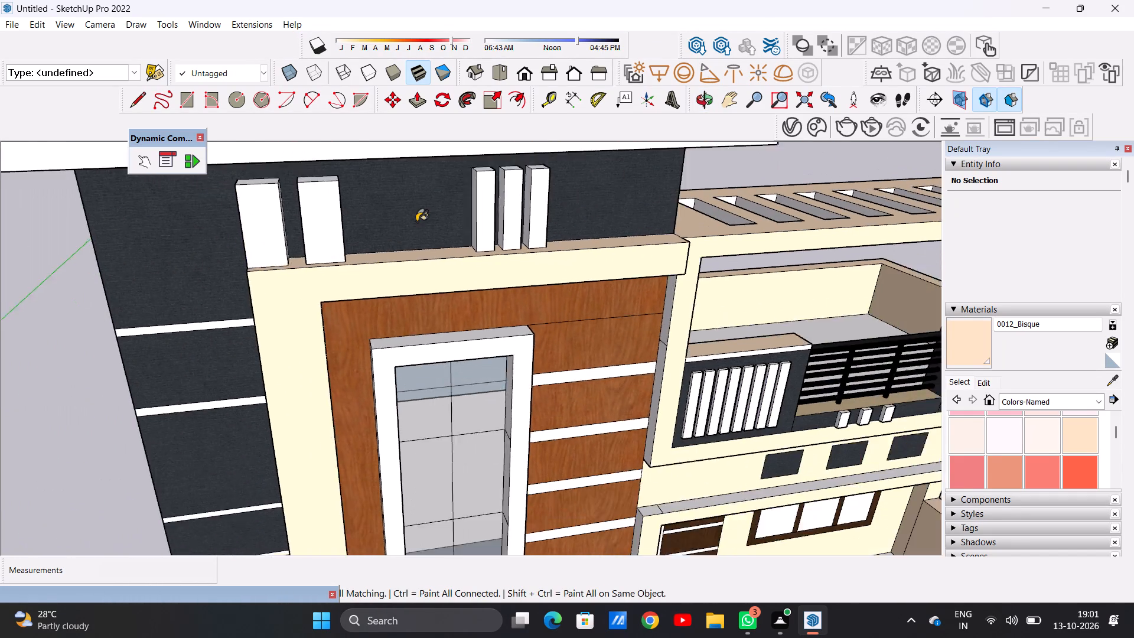
# Paint the two side faces of the terrace balcony frame next to the wood panel with 0012_Bisque.
pyautogui.scroll(-3, 416, 222)
pyautogui.moveTo(460, 323); pyautogui.dragTo(618, 278, button='middle')
pyautogui.scroll(14, 607, 276)
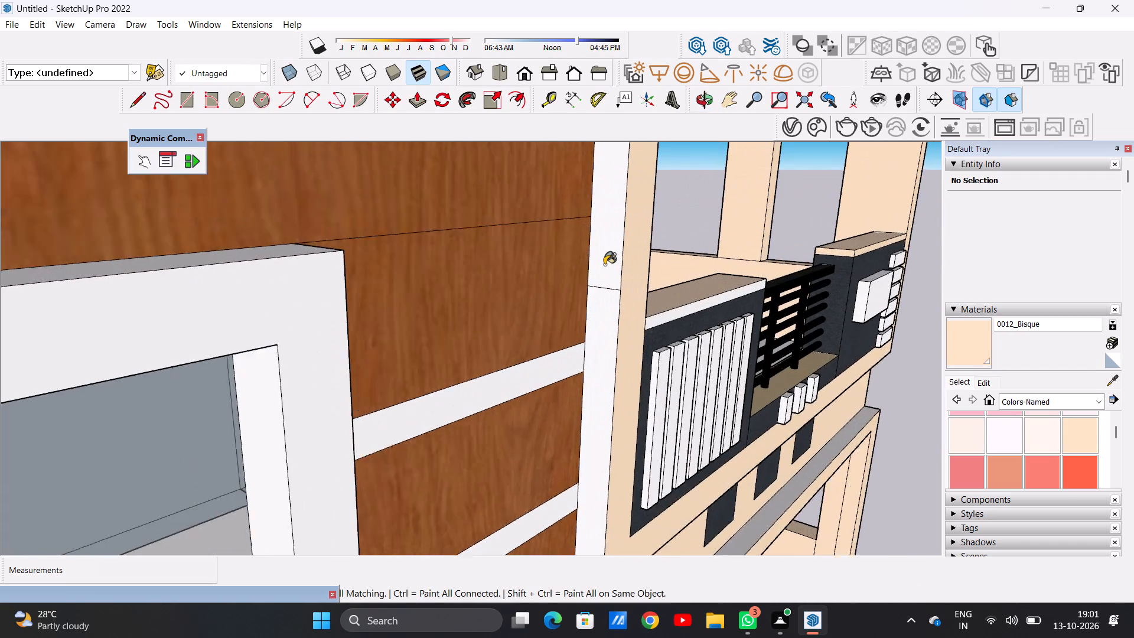
pyautogui.scroll(3, 604, 265)
pyautogui.click(606, 261)
pyautogui.click(608, 335)
# Paint the side face of the first-floor balcony frame next to the wood panel with 0012_Bisque.
pyautogui.scroll(-12, 514, 269)
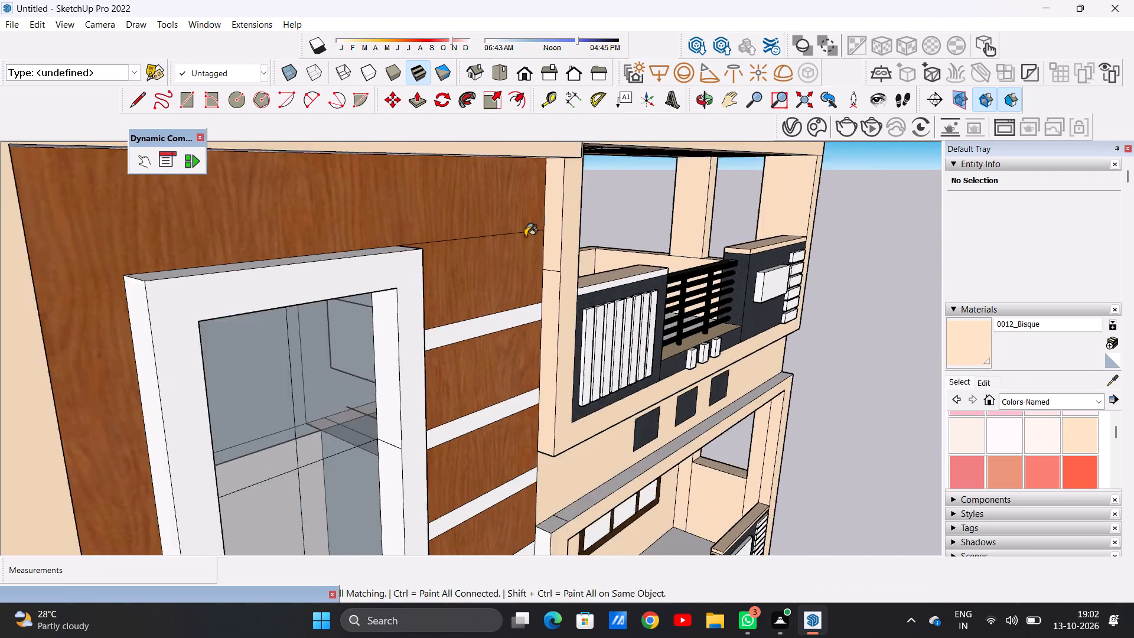
pyautogui.scroll(-2, 525, 236)
pyautogui.scroll(1, 525, 236)
pyautogui.scroll(-7, 525, 236)
pyautogui.scroll(4, 536, 396)
pyautogui.scroll(-1, 536, 397)
pyautogui.scroll(5, 536, 397)
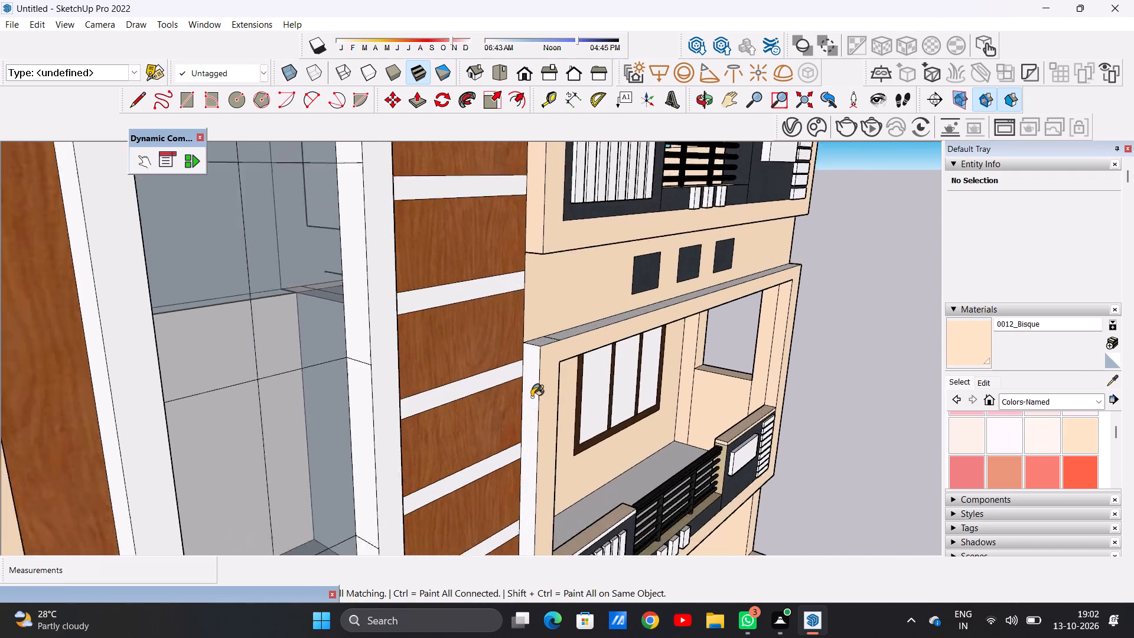
pyautogui.scroll(9, 532, 397)
pyautogui.click(532, 397)
# Paint the two top faces of the first-floor balcony frame with 0012_Bisque.
pyautogui.scroll(-6, 531, 325)
pyautogui.moveTo(530, 307); pyautogui.dragTo(537, 365, button='middle')
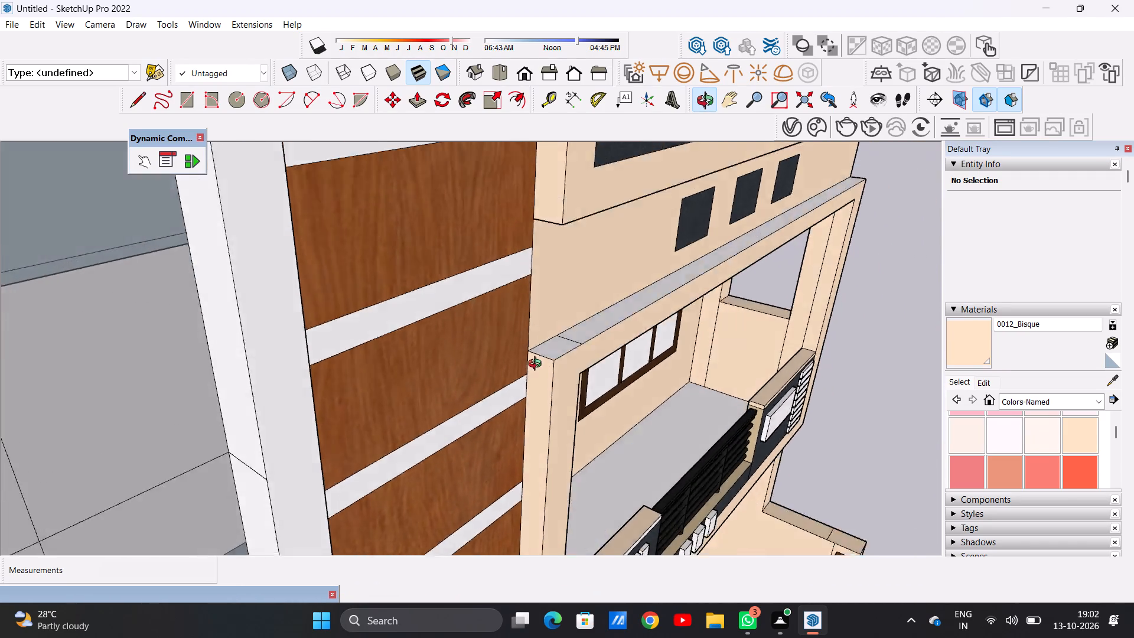
pyautogui.moveTo(537, 365); pyautogui.dragTo(546, 419, button='middle')
pyautogui.scroll(7, 565, 414)
pyautogui.click(561, 445)
pyautogui.click(612, 404)
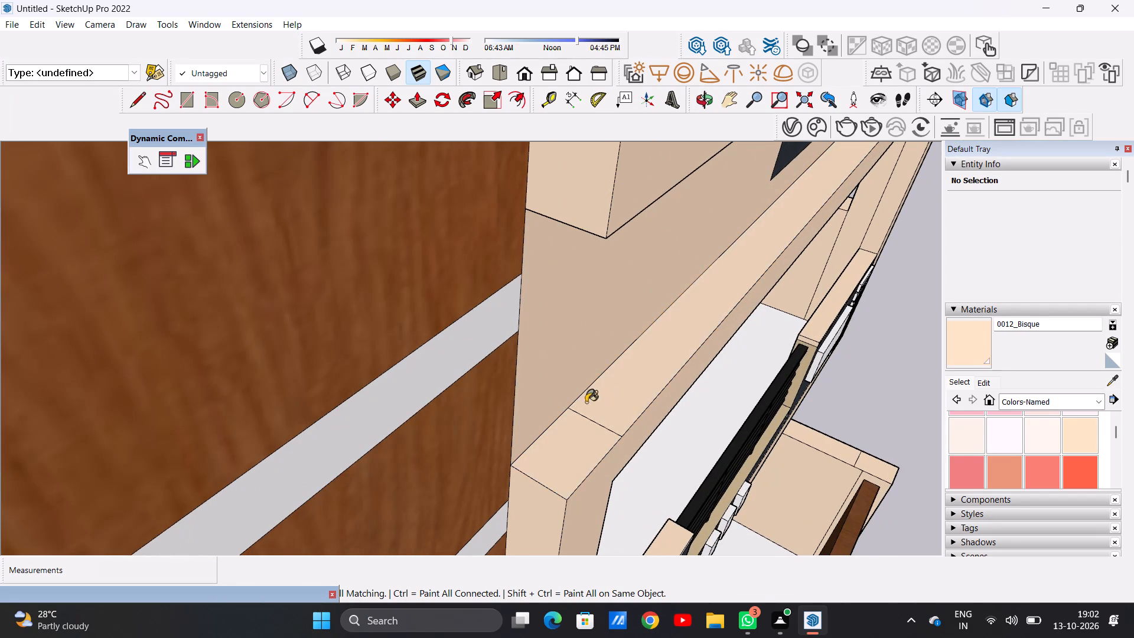
# Paint the white strip along the top of the first-floor balcony's slatted parapet with 0012_Bisque.
pyautogui.scroll(-20, 514, 375)
pyautogui.scroll(1, 449, 300)
pyautogui.scroll(-7, 445, 299)
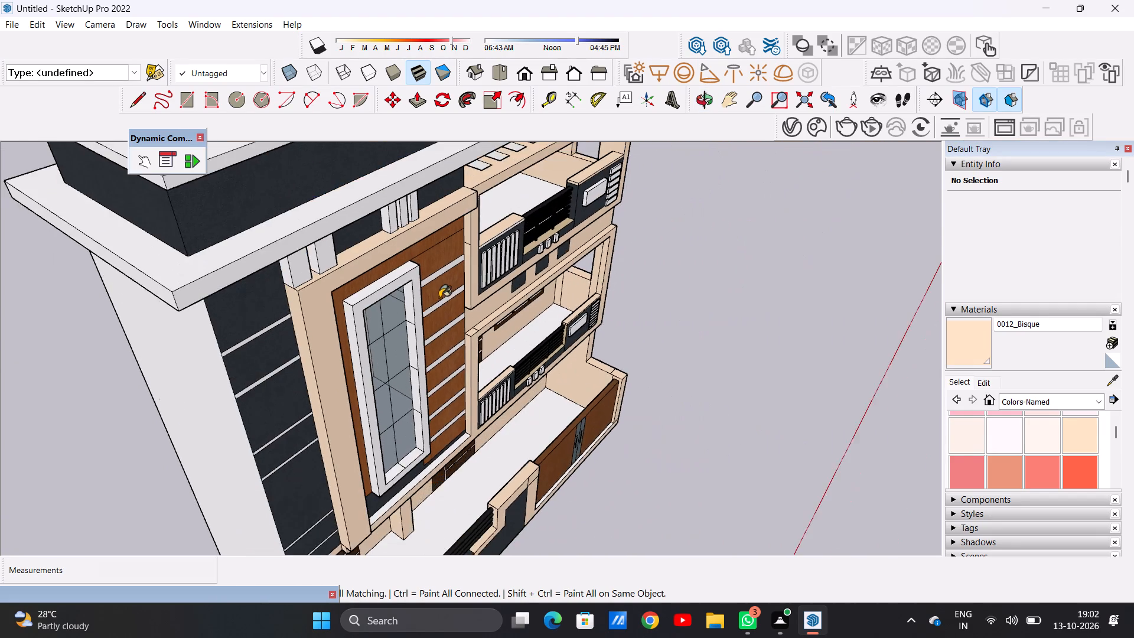
pyautogui.scroll(-5, 439, 298)
pyautogui.scroll(13, 502, 324)
pyautogui.scroll(-2, 494, 349)
pyautogui.moveTo(488, 392); pyautogui.dragTo(485, 390, button='middle')
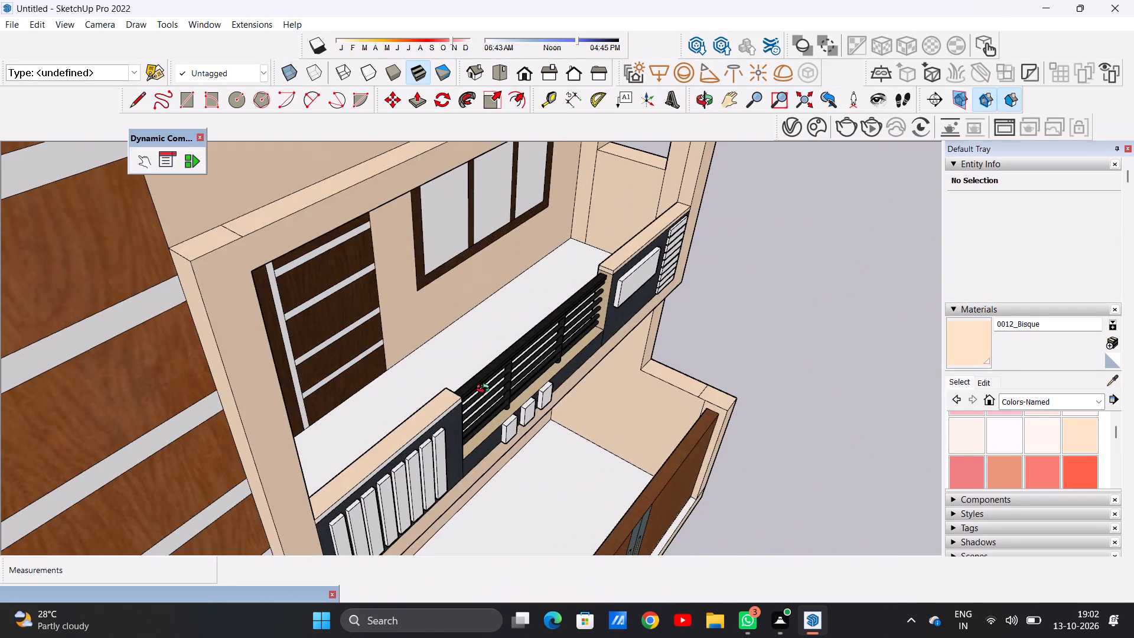
pyautogui.moveTo(485, 390); pyautogui.dragTo(232, 300, button='middle')
pyautogui.scroll(-3, 262, 356)
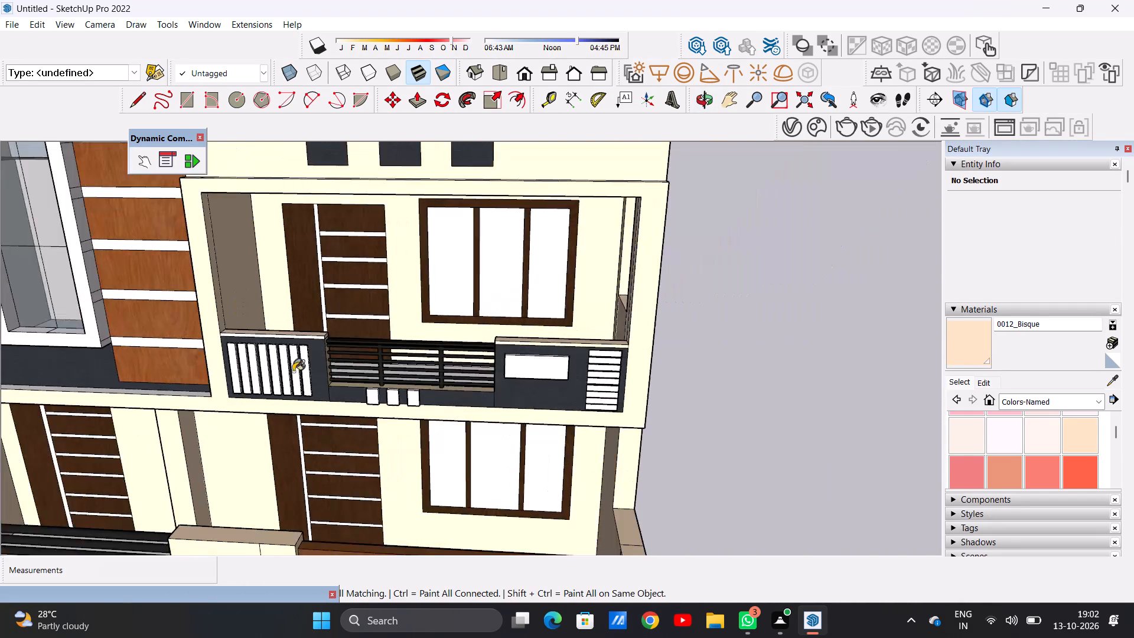
pyautogui.scroll(-4, 293, 372)
pyautogui.scroll(20, 300, 350)
pyautogui.scroll(1, 300, 350)
pyautogui.scroll(-1, 365, 328)
pyautogui.scroll(5, 366, 327)
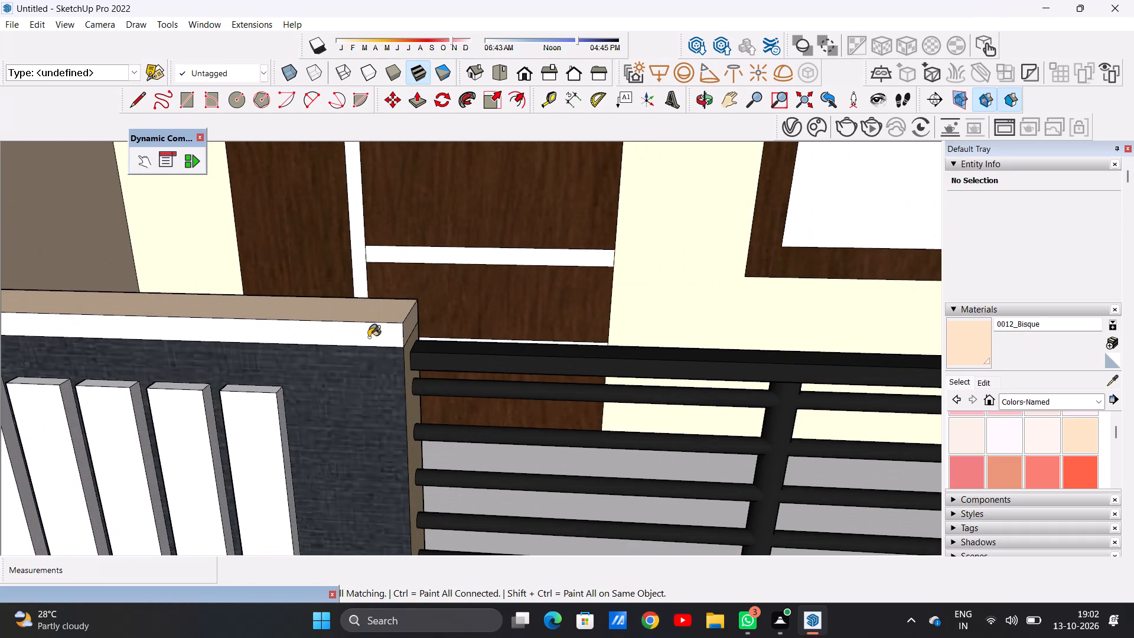
pyautogui.click(369, 337)
pyautogui.scroll(-4, 369, 337)
pyautogui.scroll(1, 369, 337)
pyautogui.scroll(-20, 369, 337)
pyautogui.scroll(-4, 369, 337)
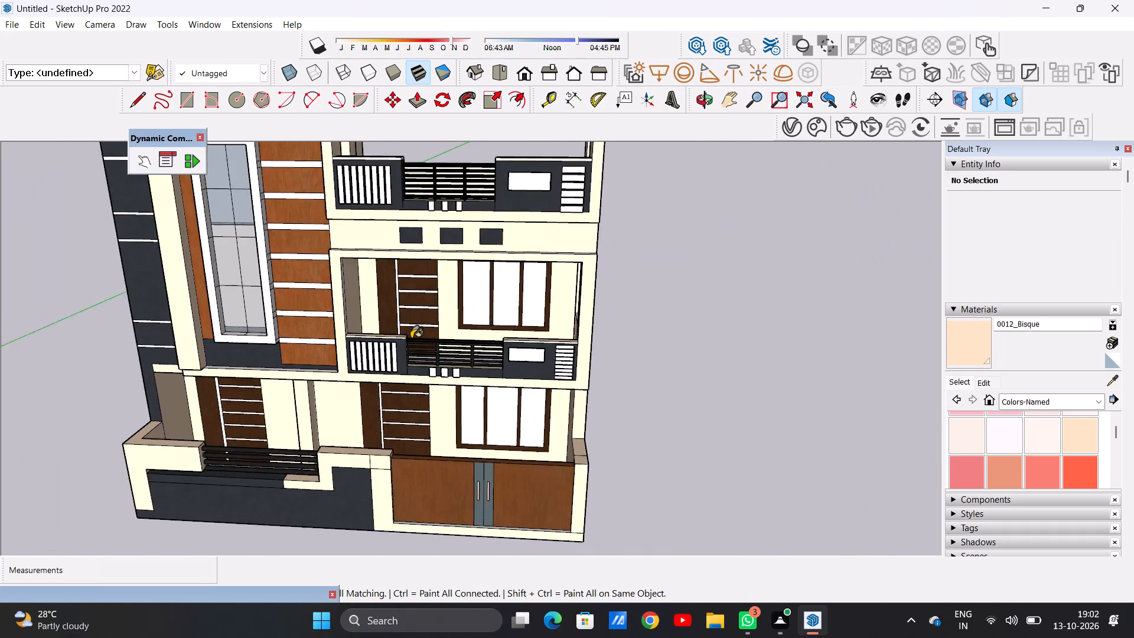
pyautogui.scroll(-3, 411, 338)
pyautogui.moveTo(553, 248); pyautogui.dragTo(395, 283, button='middle')
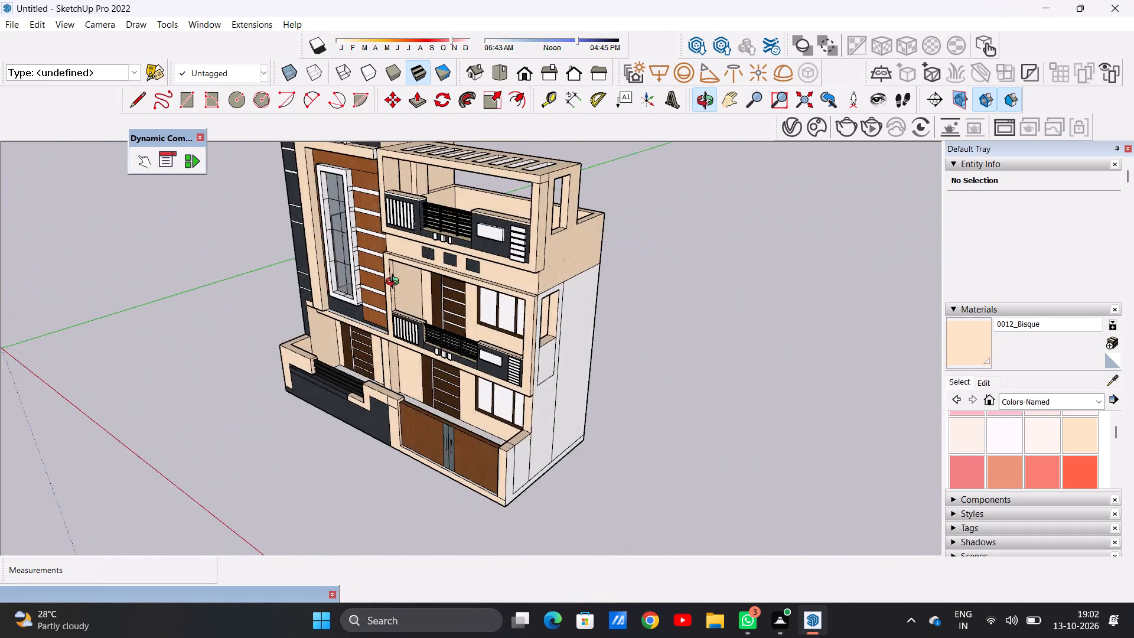
# Erase the upper two pairs of short edges crossing the white side face of the tall window frame beside the wood panel.
pyautogui.moveTo(395, 283); pyautogui.dragTo(347, 253, button='middle')
pyautogui.scroll(4, 380, 188)
pyautogui.scroll(-1, 375, 186)
pyautogui.scroll(5, 372, 186)
pyautogui.scroll(-1, 376, 183)
pyautogui.scroll(9, 377, 181)
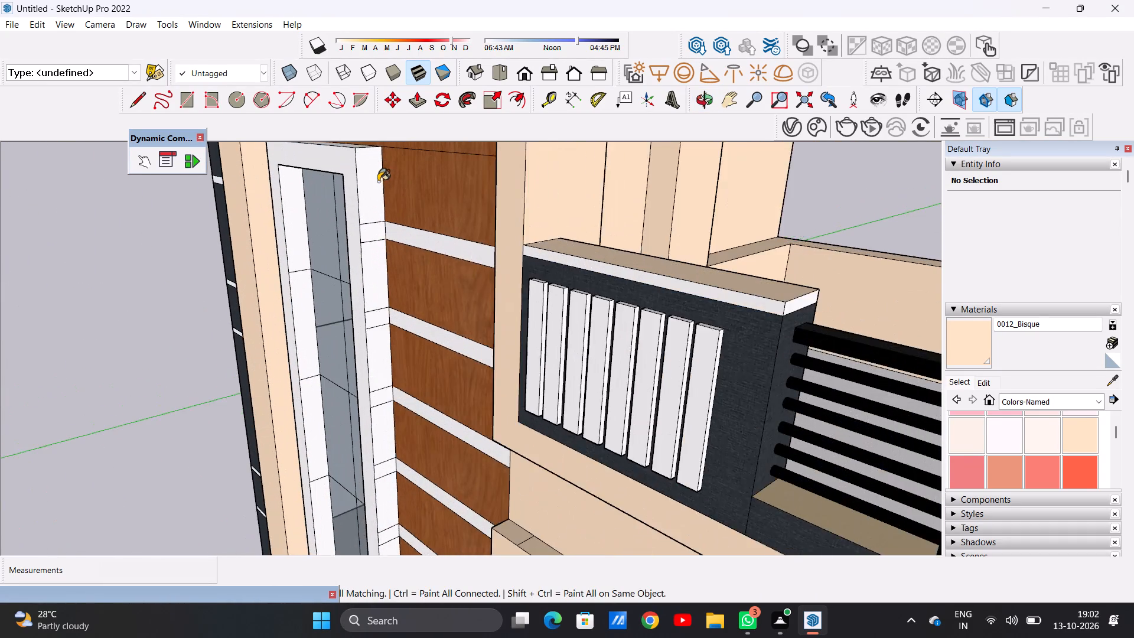
pyautogui.scroll(3, 376, 196)
pyautogui.press('space')
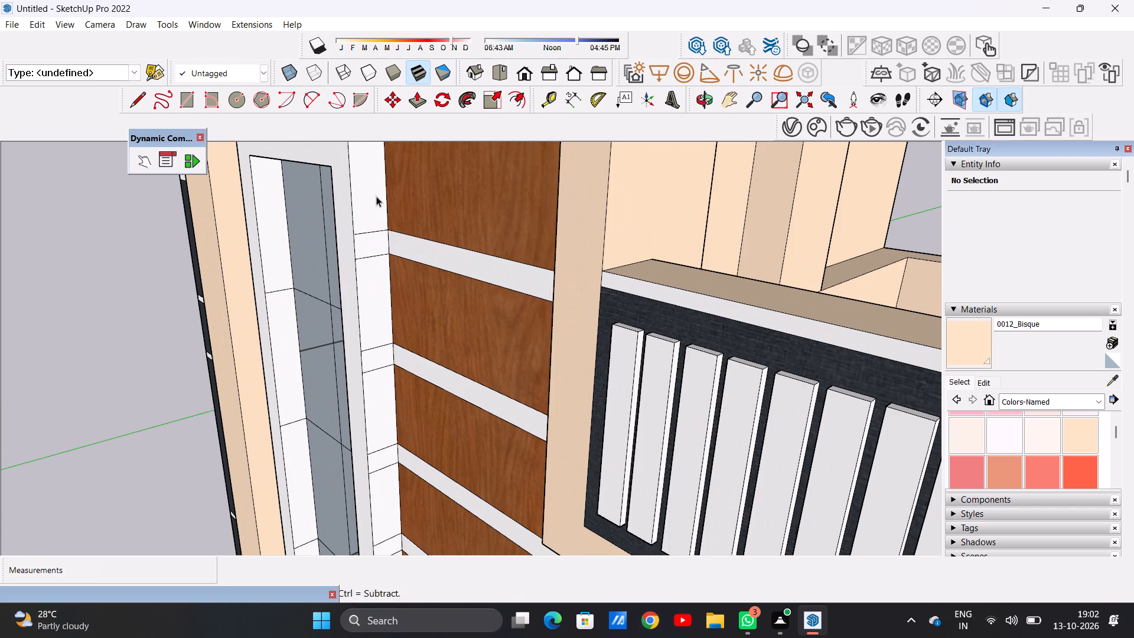
pyautogui.write('e')
pyautogui.moveTo(367, 230); pyautogui.dragTo(371, 256)
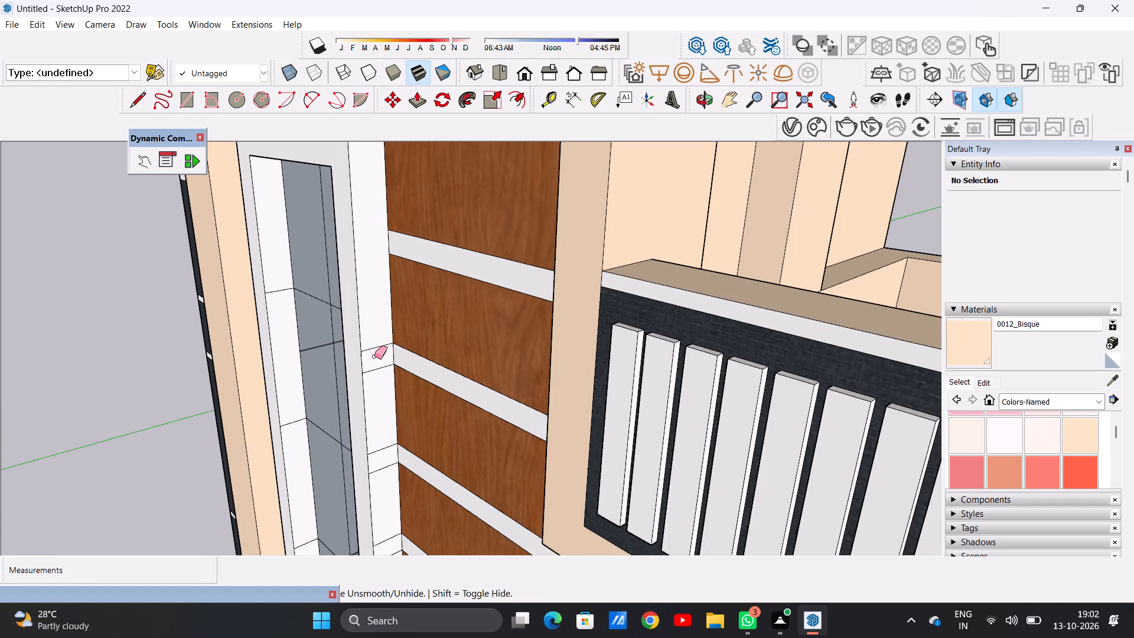
pyautogui.moveTo(379, 341); pyautogui.dragTo(380, 373)
# Erase the short cross edges on the middle stretch of the tall window frame's side face beside the wood panel.
pyautogui.scroll(-6, 409, 273)
pyautogui.scroll(2, 384, 439)
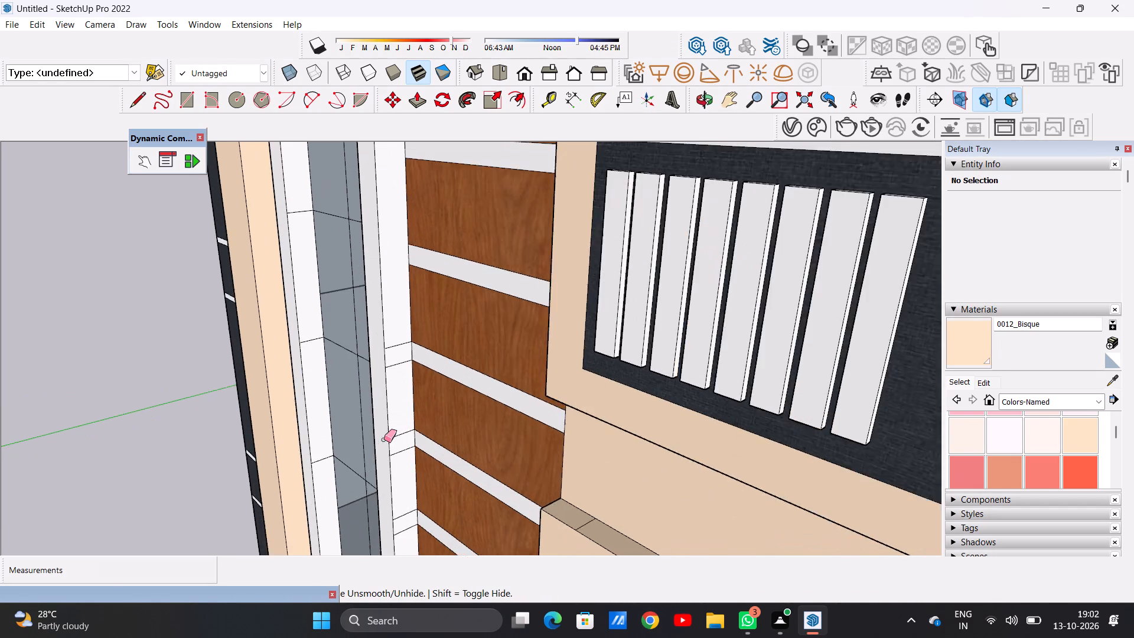
pyautogui.scroll(8, 384, 440)
pyautogui.scroll(-1, 400, 426)
pyautogui.moveTo(399, 291); pyautogui.dragTo(399, 344)
pyautogui.scroll(-4, 441, 249)
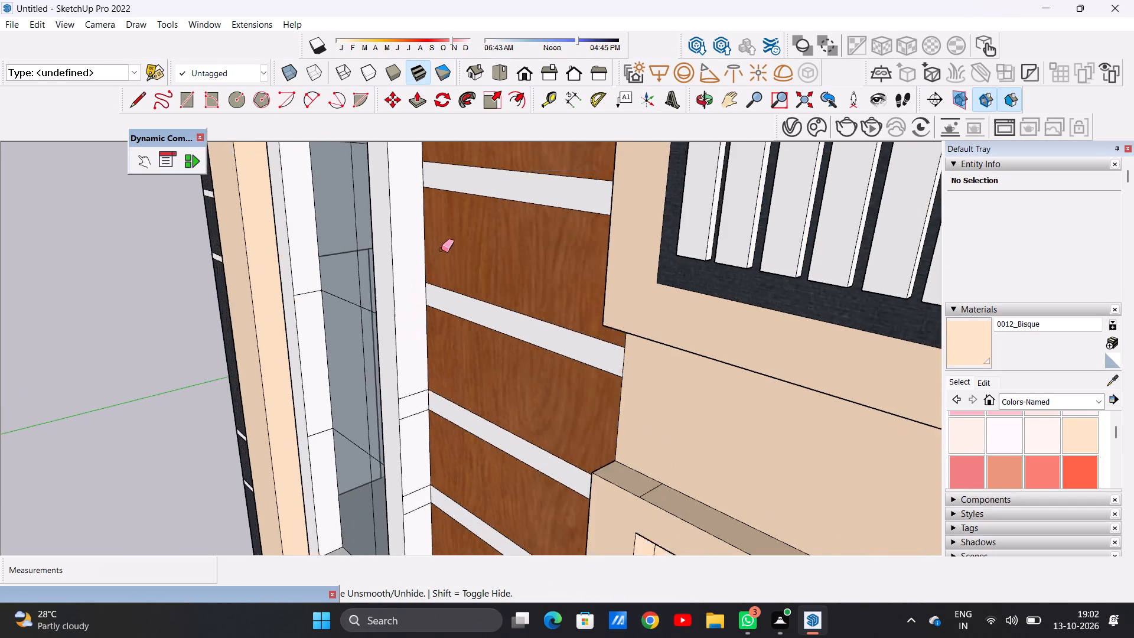
pyautogui.scroll(-3, 441, 249)
pyautogui.scroll(6, 440, 442)
pyautogui.scroll(-1, 436, 453)
pyautogui.scroll(3, 436, 453)
pyautogui.moveTo(392, 198); pyautogui.dragTo(392, 230)
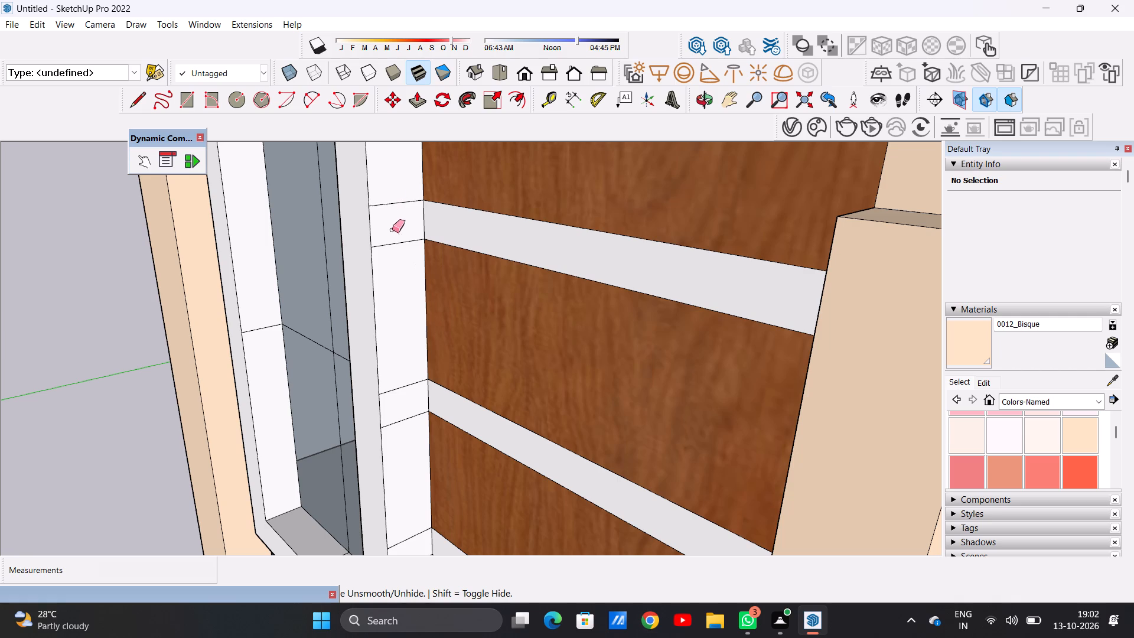
pyautogui.moveTo(392, 230); pyautogui.dragTo(392, 239)
pyautogui.moveTo(394, 206); pyautogui.dragTo(392, 257)
pyautogui.moveTo(392, 198); pyautogui.dragTo(392, 230)
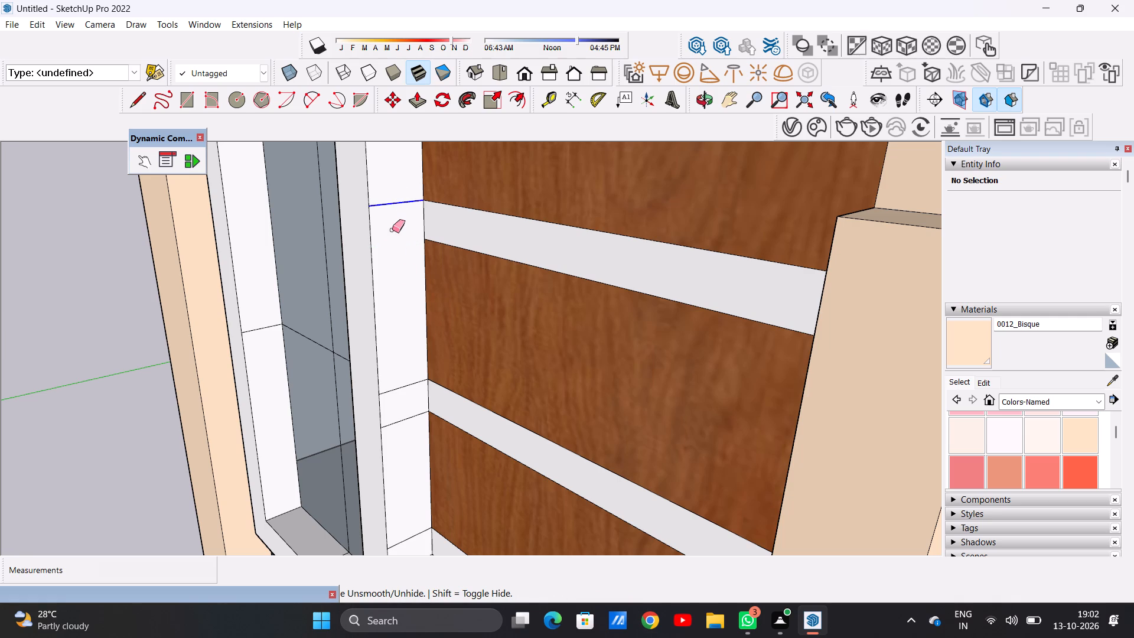
pyautogui.moveTo(405, 376); pyautogui.dragTo(400, 432)
# Erase the lowest pair of short cross edges on the tall window frame's side face beside the wood panel.
pyautogui.scroll(-6, 421, 305)
pyautogui.scroll(2, 417, 454)
pyautogui.scroll(-1, 417, 457)
pyautogui.scroll(4, 417, 458)
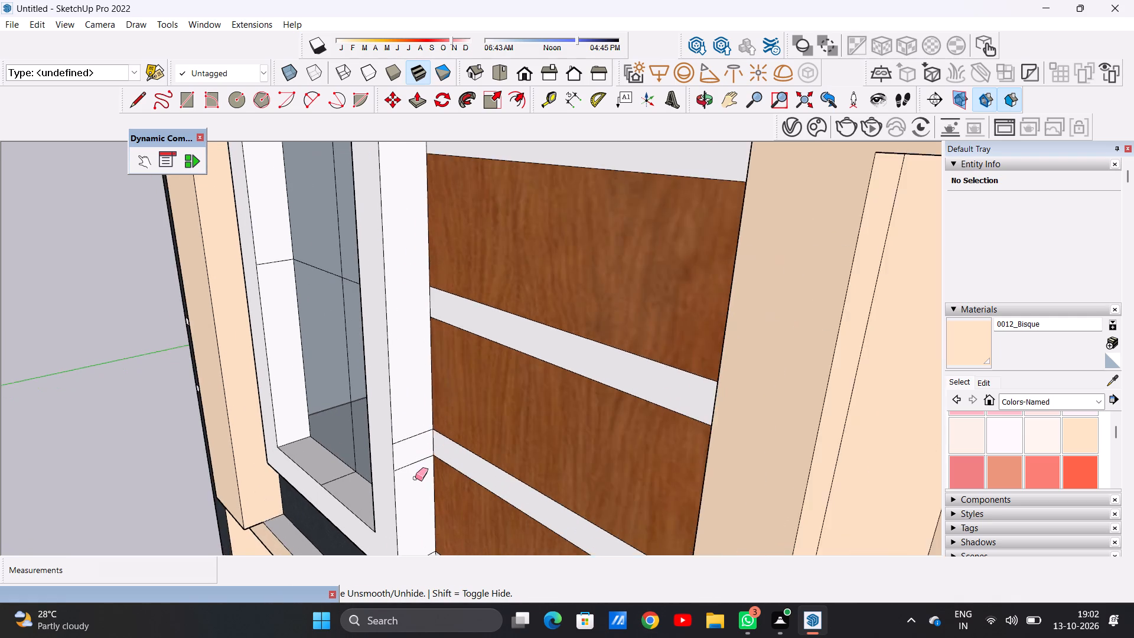
pyautogui.scroll(2, 415, 478)
pyautogui.scroll(-1, 415, 478)
pyautogui.moveTo(412, 416); pyautogui.dragTo(419, 481)
pyautogui.scroll(-14, 436, 448)
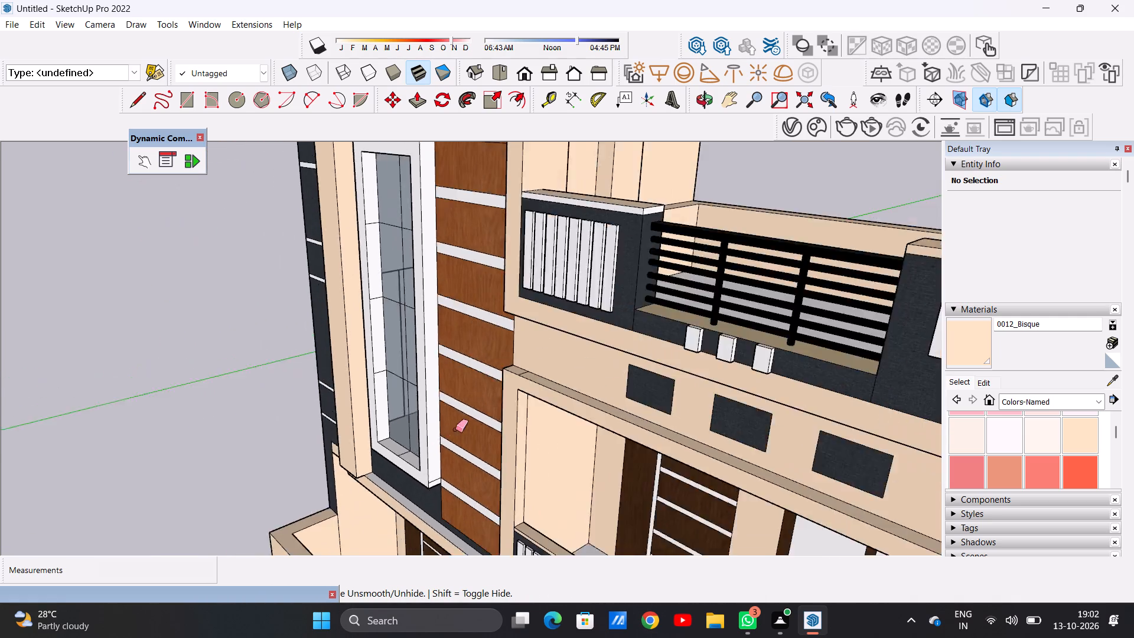
# Paint the tall window frame's front face and its outer side face nearest the dark cladding with 0012_Bisque.
pyautogui.scroll(-10, 455, 429)
pyautogui.moveTo(434, 398); pyautogui.dragTo(678, 330, button='middle')
pyautogui.moveTo(361, 397); pyautogui.dragTo(604, 382, button='middle')
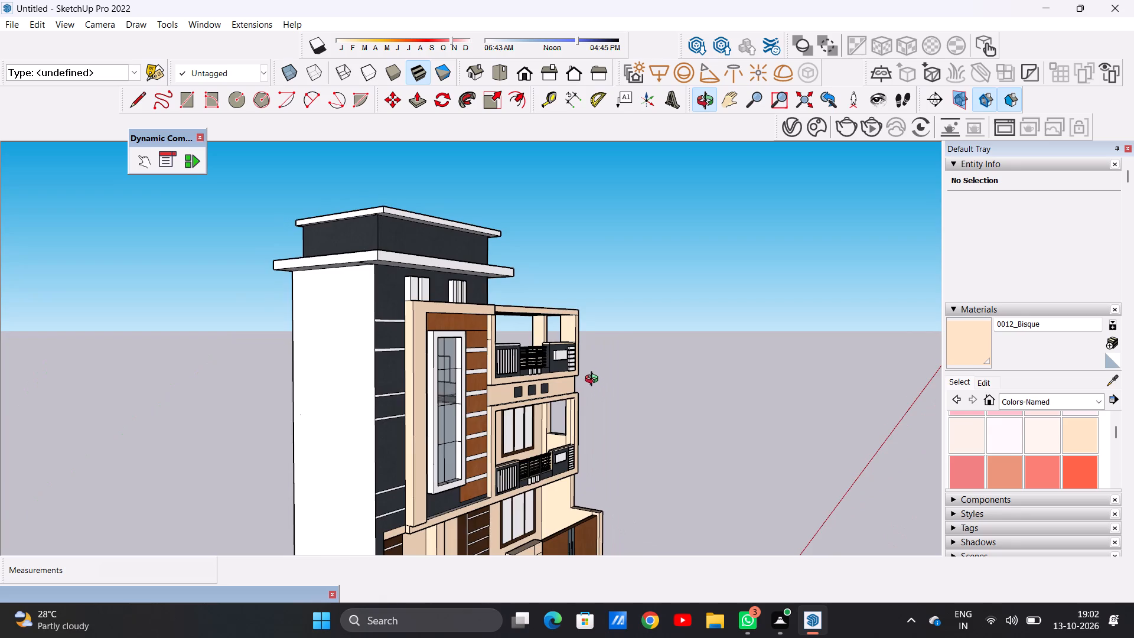
pyautogui.moveTo(604, 382); pyautogui.dragTo(607, 384, button='middle')
pyautogui.scroll(8, 448, 486)
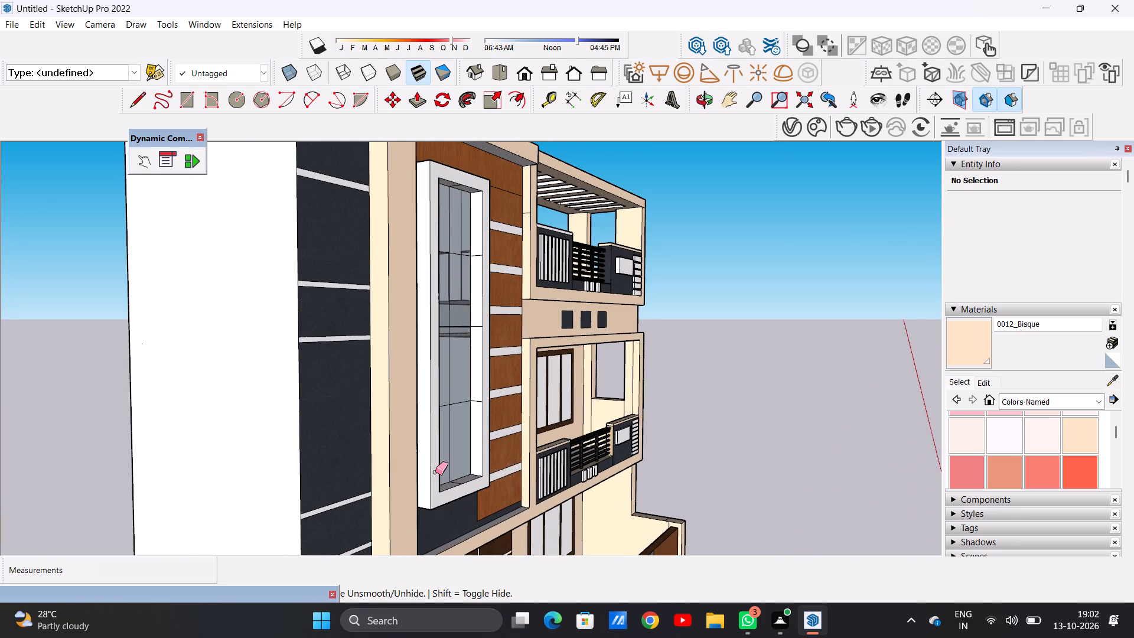
pyautogui.press('space')
pyautogui.click(967, 333)
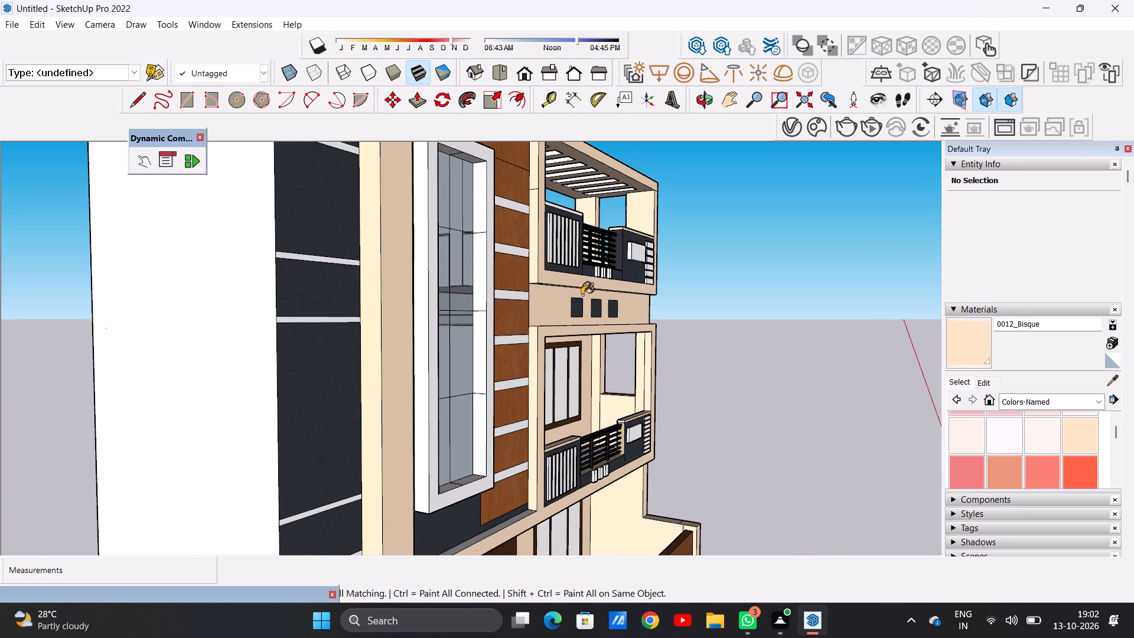
pyautogui.scroll(10, 440, 289)
pyautogui.click(416, 325)
pyautogui.click(431, 327)
# Paint the tall window frame's outer side face beside the striped wood panel with 0012_Bisque.
pyautogui.scroll(-18, 432, 356)
pyautogui.moveTo(491, 336); pyautogui.dragTo(296, 375, button='middle')
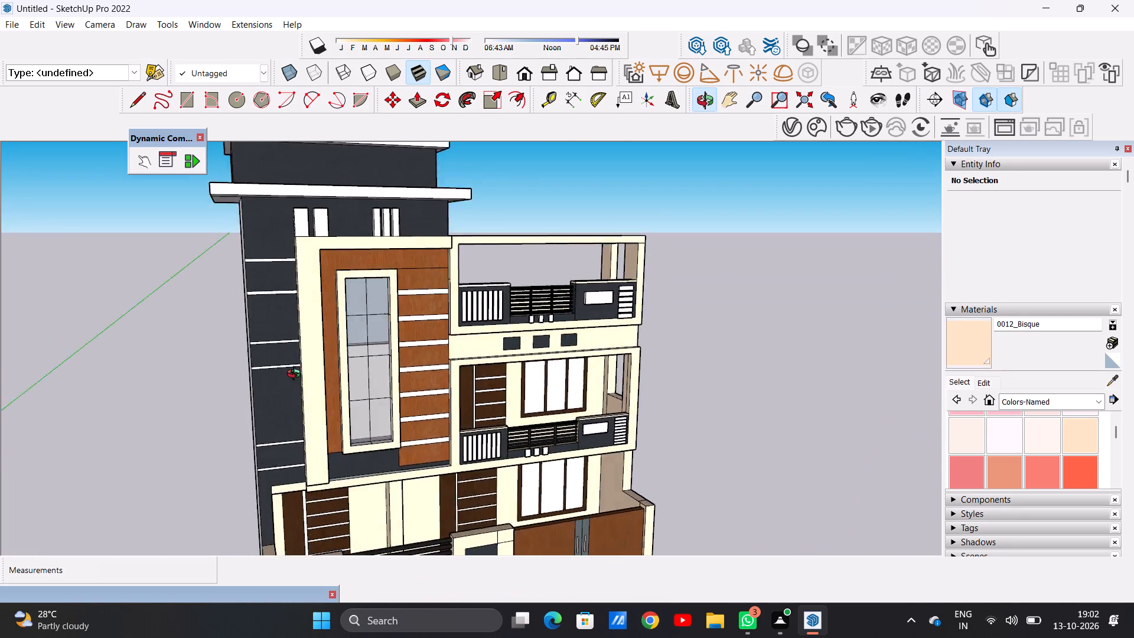
pyautogui.moveTo(296, 375); pyautogui.dragTo(238, 386, button='middle')
pyautogui.scroll(5, 368, 292)
pyautogui.moveTo(396, 320); pyautogui.dragTo(204, 321, button='middle')
pyautogui.scroll(3, 343, 275)
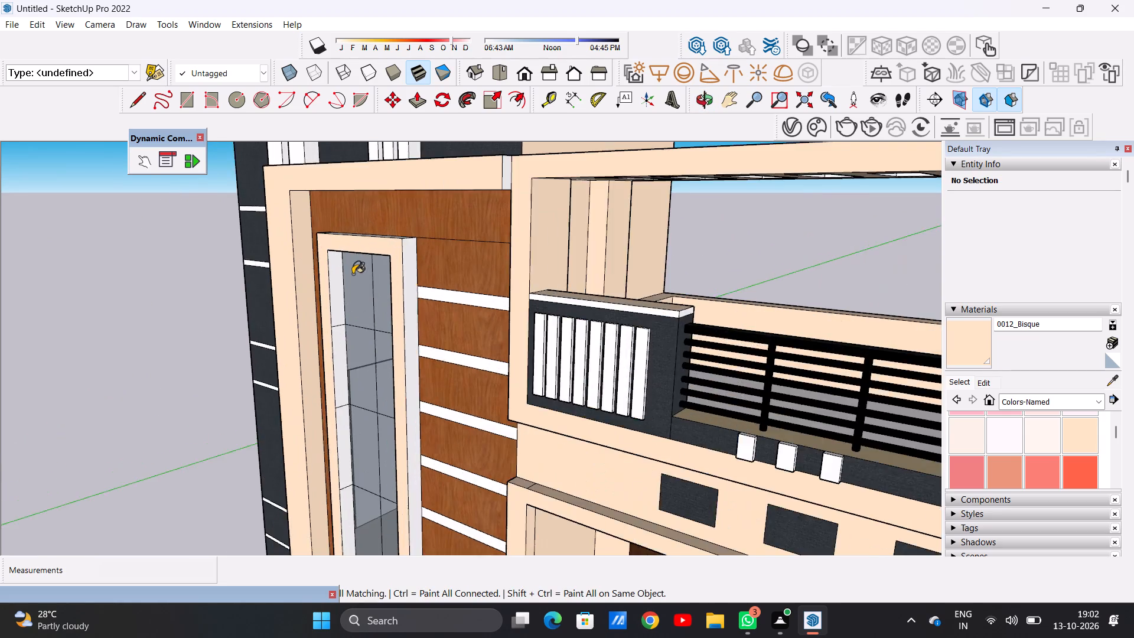
pyautogui.scroll(6, 353, 274)
pyautogui.scroll(-1, 384, 275)
pyautogui.scroll(3, 384, 275)
pyautogui.click(443, 248)
pyautogui.scroll(-8, 419, 245)
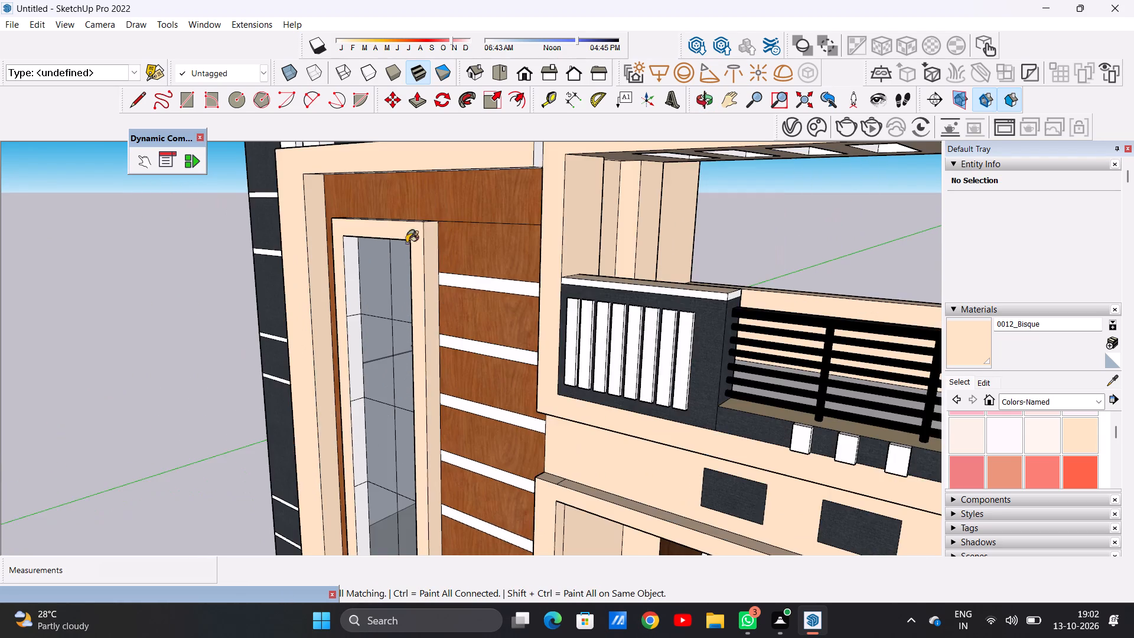
# Paint the four inner side faces of the tall window opening nearest the balconies with 0012_Bisque.
pyautogui.moveTo(353, 269); pyautogui.dragTo(757, 269, button='middle')
pyautogui.scroll(-10, 478, 238)
pyautogui.scroll(2, 357, 380)
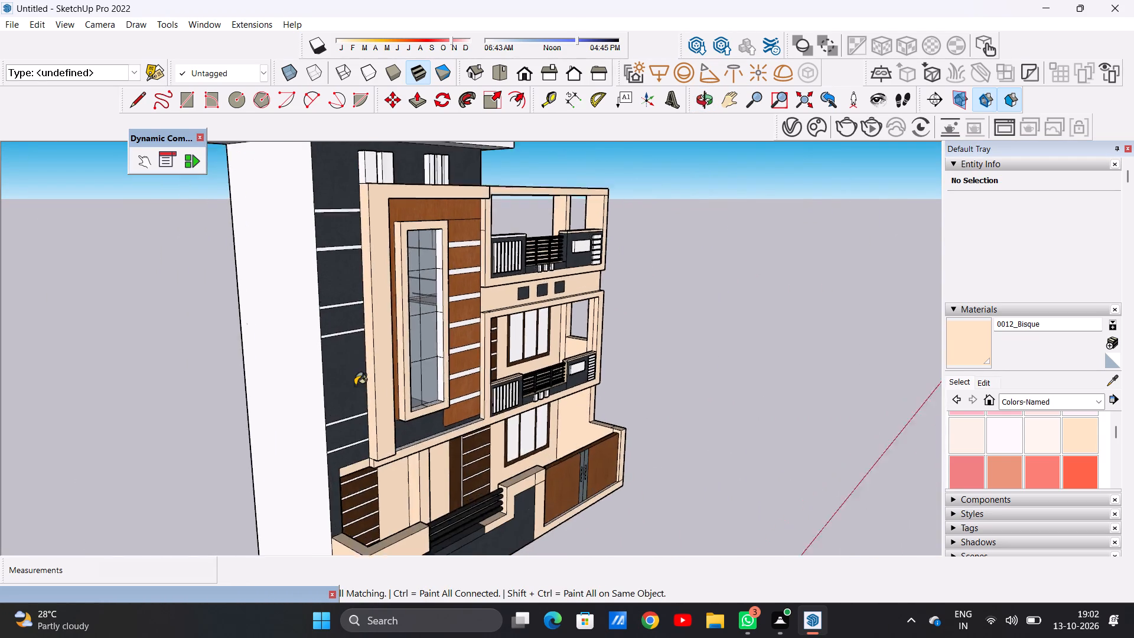
pyautogui.scroll(3, 355, 385)
pyautogui.scroll(10, 468, 332)
pyautogui.click(487, 297)
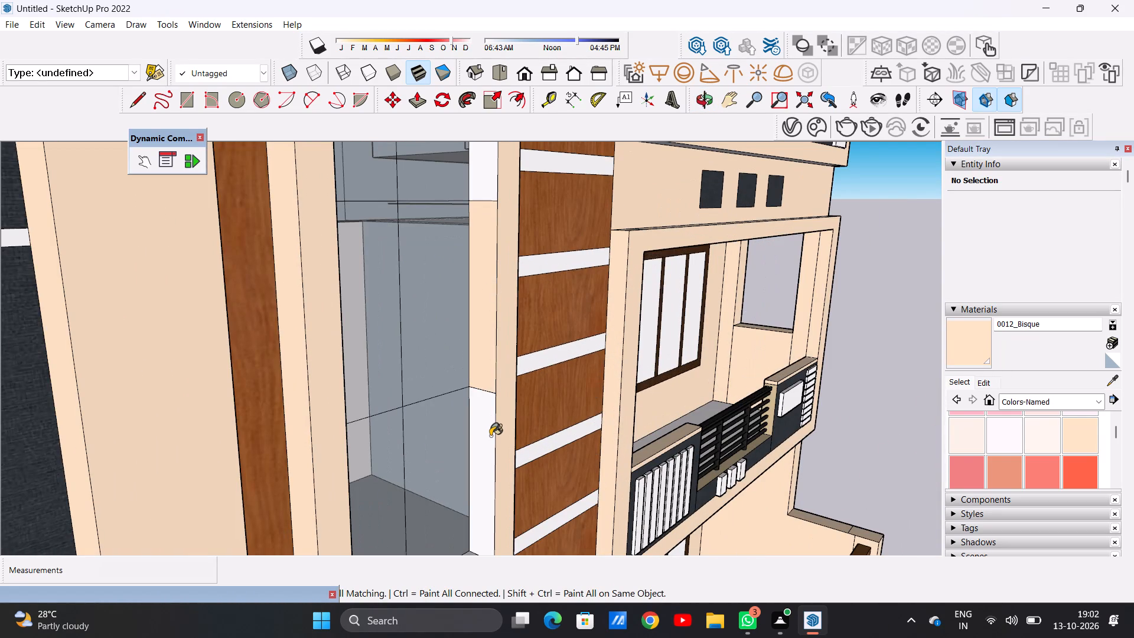
pyautogui.click(490, 436)
pyautogui.scroll(-13, 484, 432)
pyautogui.scroll(10, 489, 337)
pyautogui.click(483, 333)
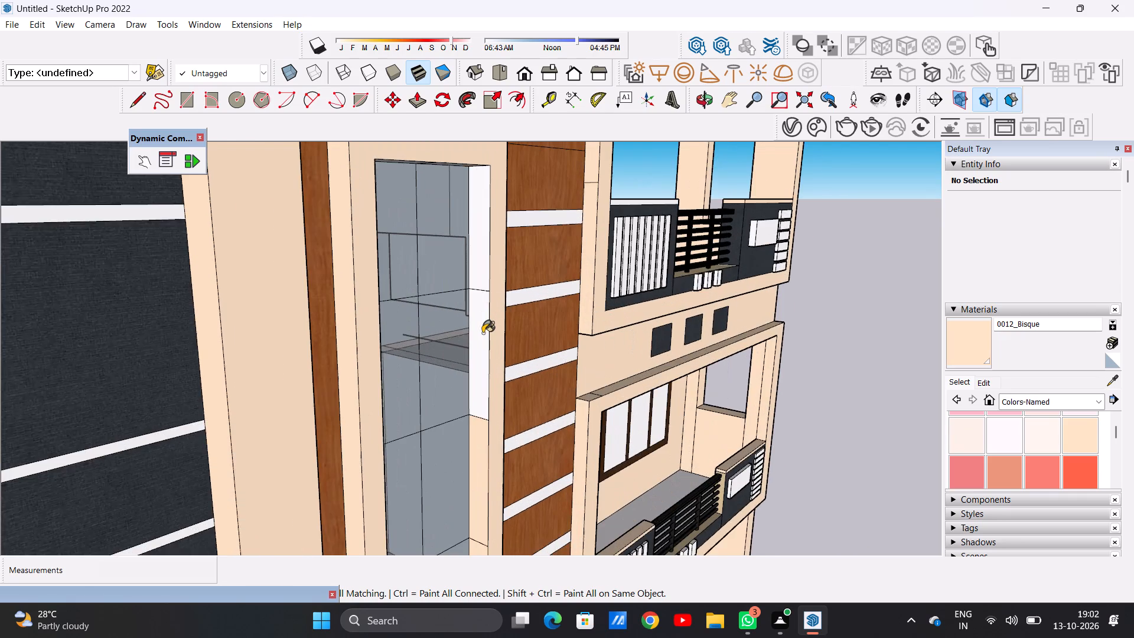
pyautogui.click(477, 263)
# Paint the four inner side faces of the tall window opening nearest the dark cladding with 0012_Bisque.
pyautogui.scroll(-12, 465, 259)
pyautogui.moveTo(534, 271); pyautogui.dragTo(278, 284, button='middle')
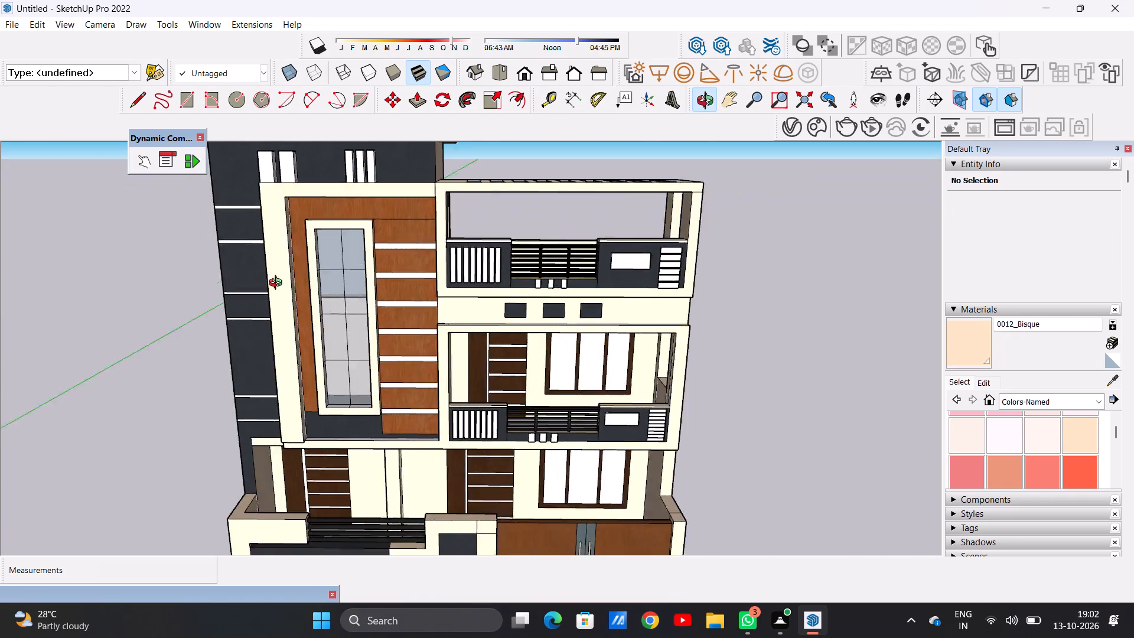
pyautogui.moveTo(278, 284); pyautogui.dragTo(109, 275, button='middle')
pyautogui.scroll(15, 326, 246)
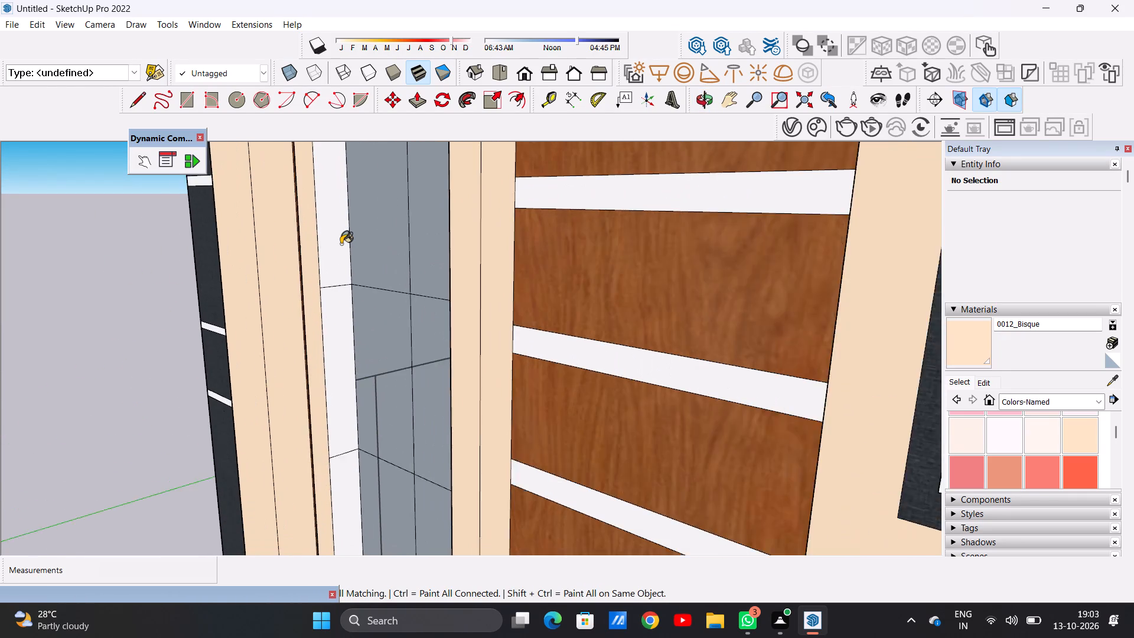
pyautogui.scroll(1, 341, 244)
pyautogui.click(335, 242)
pyautogui.click(335, 322)
pyautogui.scroll(1, 370, 266)
pyautogui.scroll(-12, 370, 266)
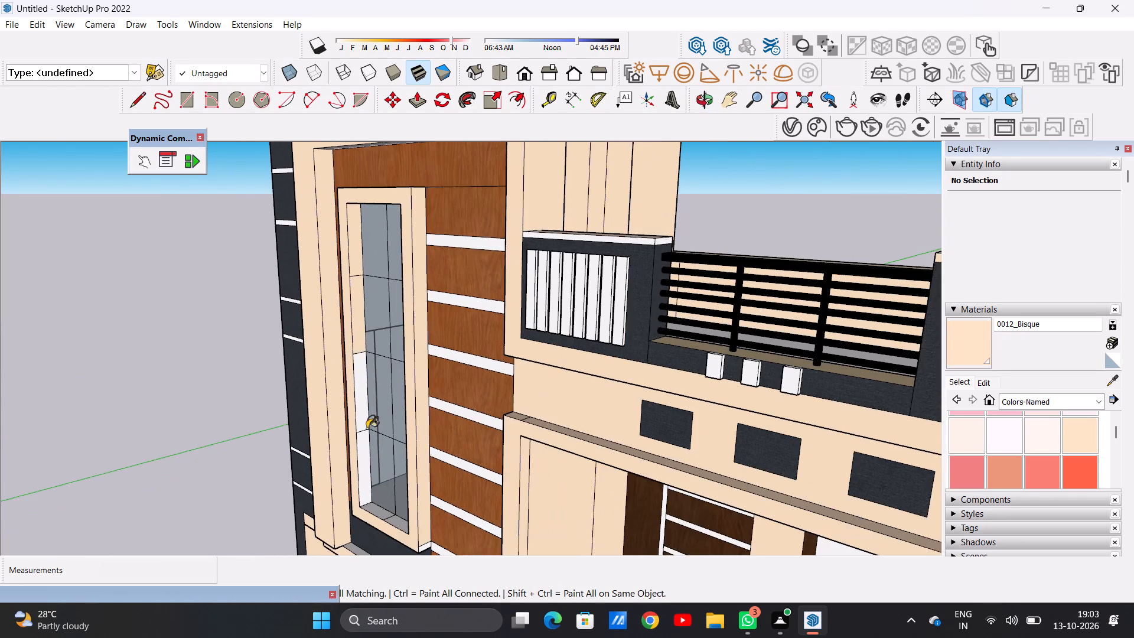
pyautogui.scroll(6, 372, 468)
pyautogui.scroll(-1, 359, 446)
pyautogui.scroll(1, 359, 446)
pyautogui.scroll(-1, 359, 445)
pyautogui.scroll(5, 358, 445)
pyautogui.click(359, 440)
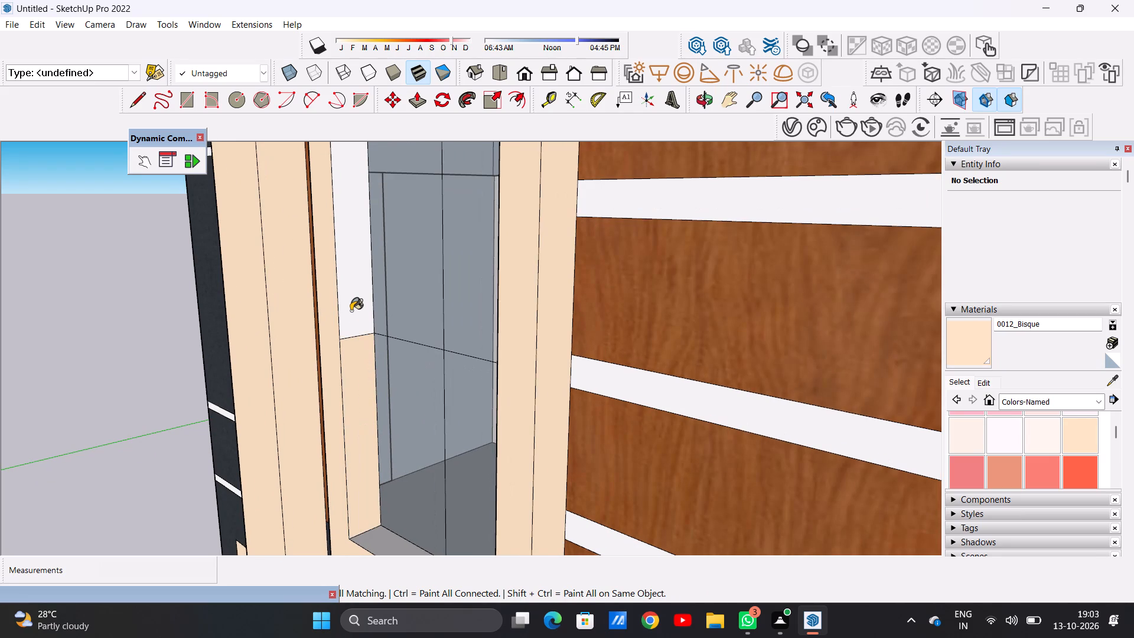
pyautogui.click(351, 310)
# Paint the two sill faces at the bottom of the tall window opening with 0012_Bisque.
pyautogui.scroll(-5, 351, 311)
pyautogui.scroll(16, 387, 498)
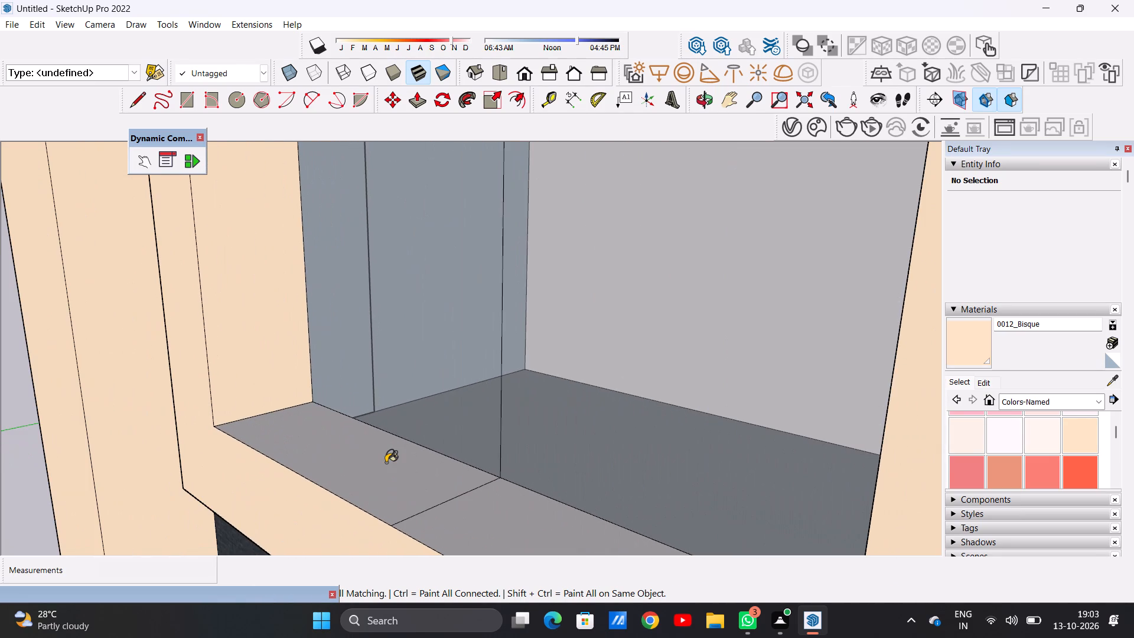
pyautogui.click(386, 463)
pyautogui.click(466, 541)
# Paint the two underside faces at the top of the tall window opening with 0012_Bisque.
pyautogui.scroll(-20, 461, 507)
pyautogui.scroll(-9, 461, 507)
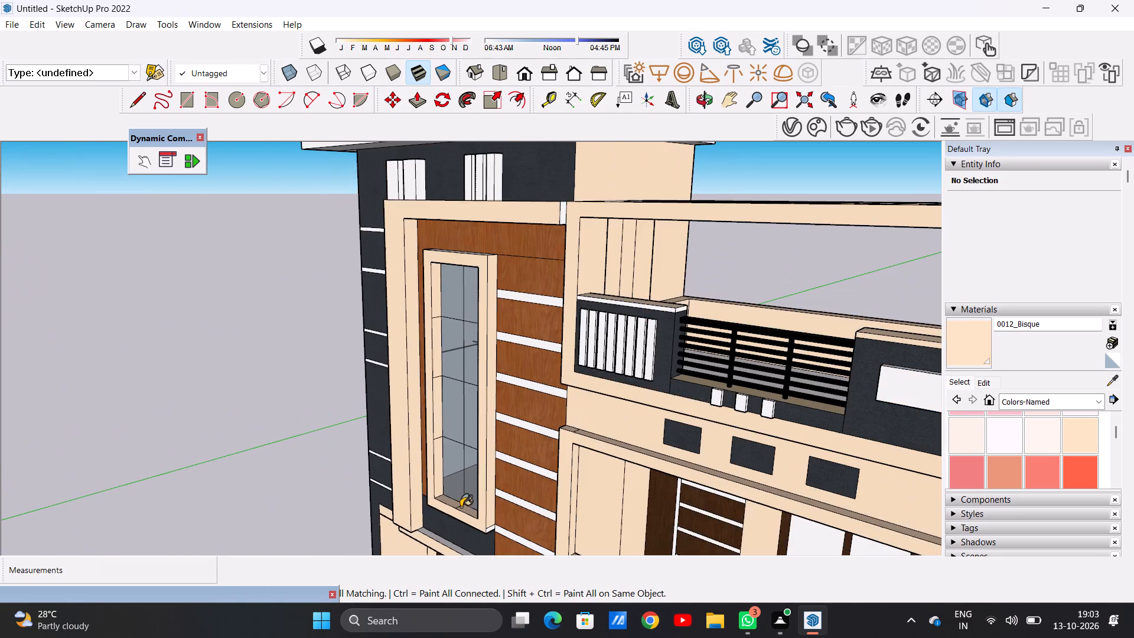
pyautogui.moveTo(455, 428); pyautogui.dragTo(626, 289, button='middle')
pyautogui.scroll(3, 454, 354)
pyautogui.scroll(-1, 445, 354)
pyautogui.scroll(2, 441, 354)
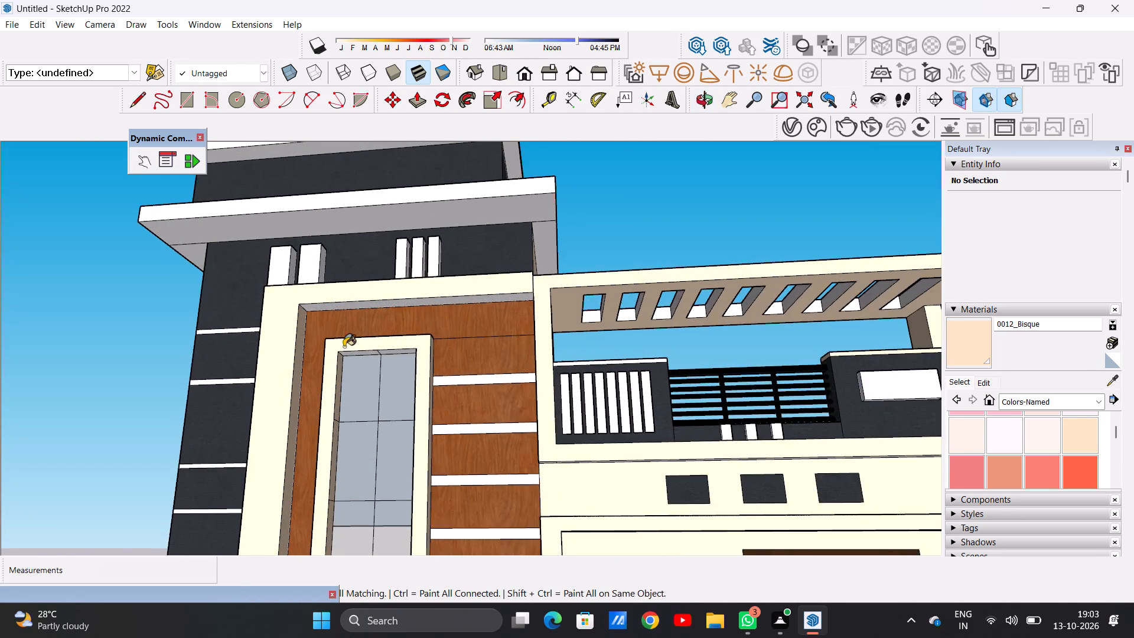
pyautogui.scroll(1, 343, 347)
pyautogui.scroll(-1, 343, 347)
pyautogui.scroll(15, 343, 349)
pyautogui.click(364, 354)
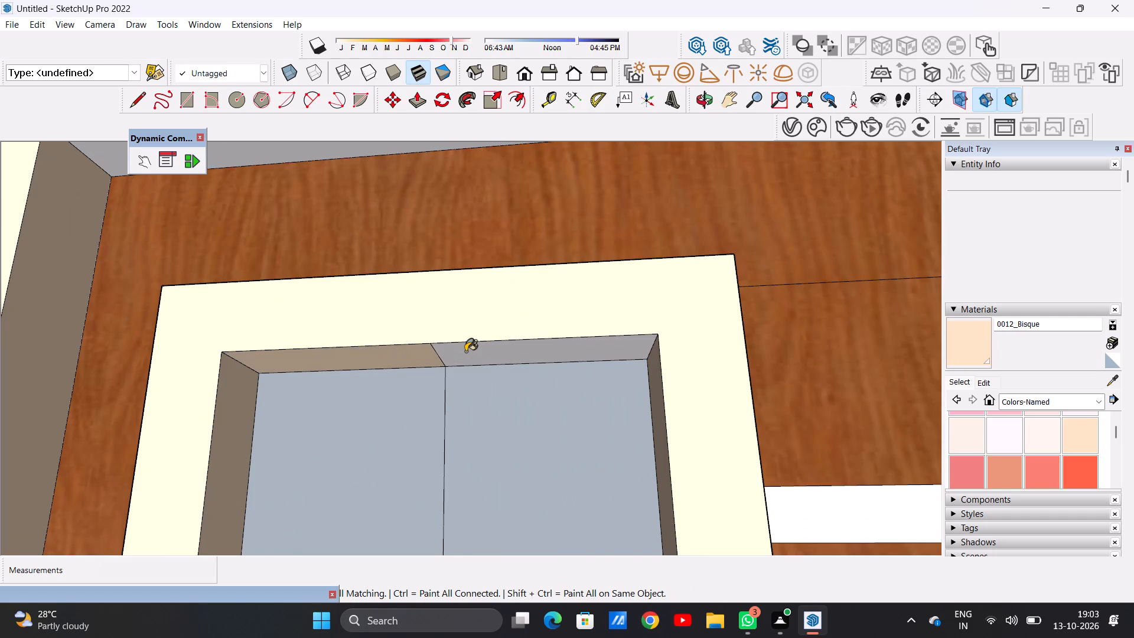
pyautogui.click(465, 351)
# Paint the white end face of the large frame's top beam, next to the terrace balcony frame, with 0012_Bisque.
pyautogui.scroll(-20, 465, 389)
pyautogui.moveTo(555, 352); pyautogui.dragTo(337, 474, button='middle')
pyautogui.scroll(1, 579, 349)
pyautogui.scroll(-1, 579, 349)
pyautogui.scroll(20, 579, 349)
pyautogui.scroll(-1, 557, 372)
pyautogui.scroll(1, 557, 372)
pyautogui.click(557, 372)
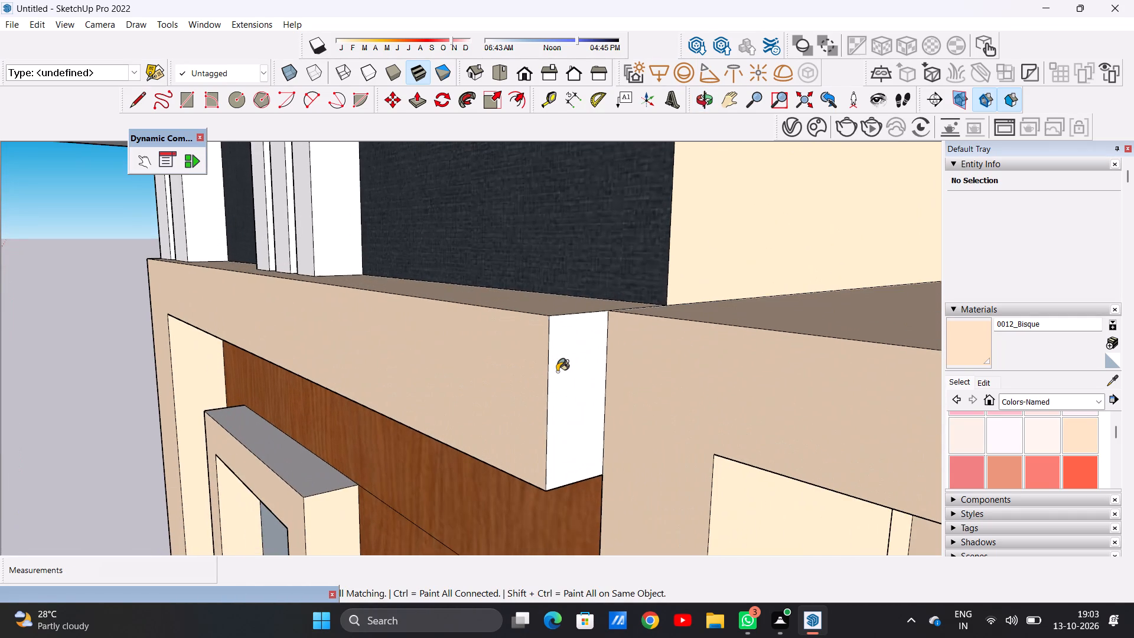
pyautogui.scroll(-20, 501, 364)
pyautogui.scroll(-13, 501, 364)
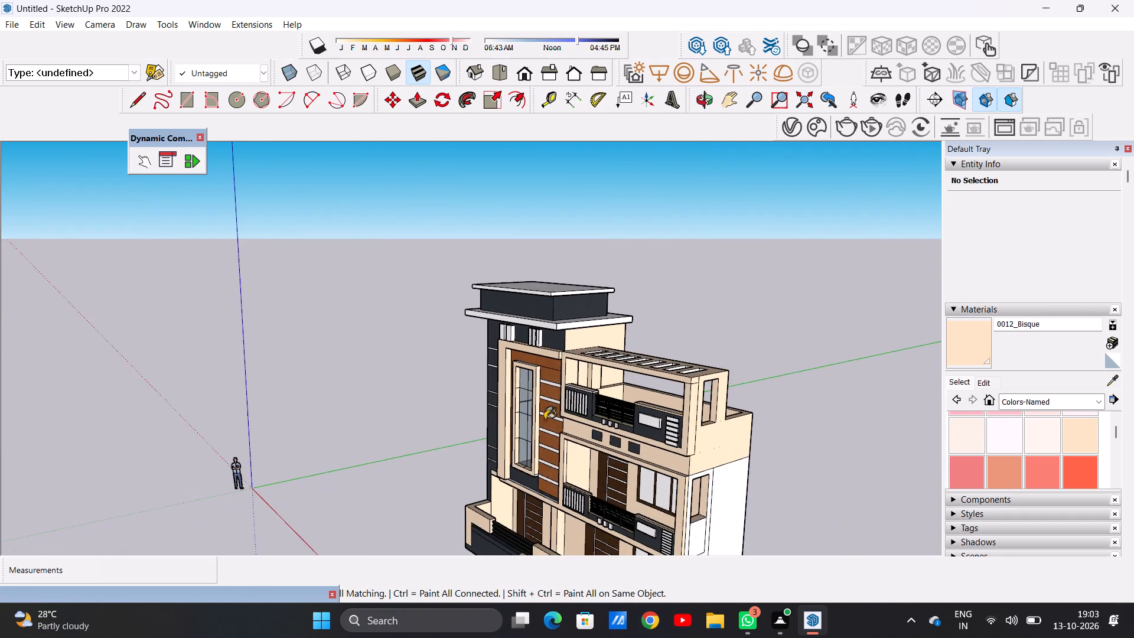
# Paint the three panes of the first-floor balcony window with Translucent Glass Blue from the Glass and Mirrors collection.
pyautogui.moveTo(526, 463); pyautogui.dragTo(764, 447, button='middle')
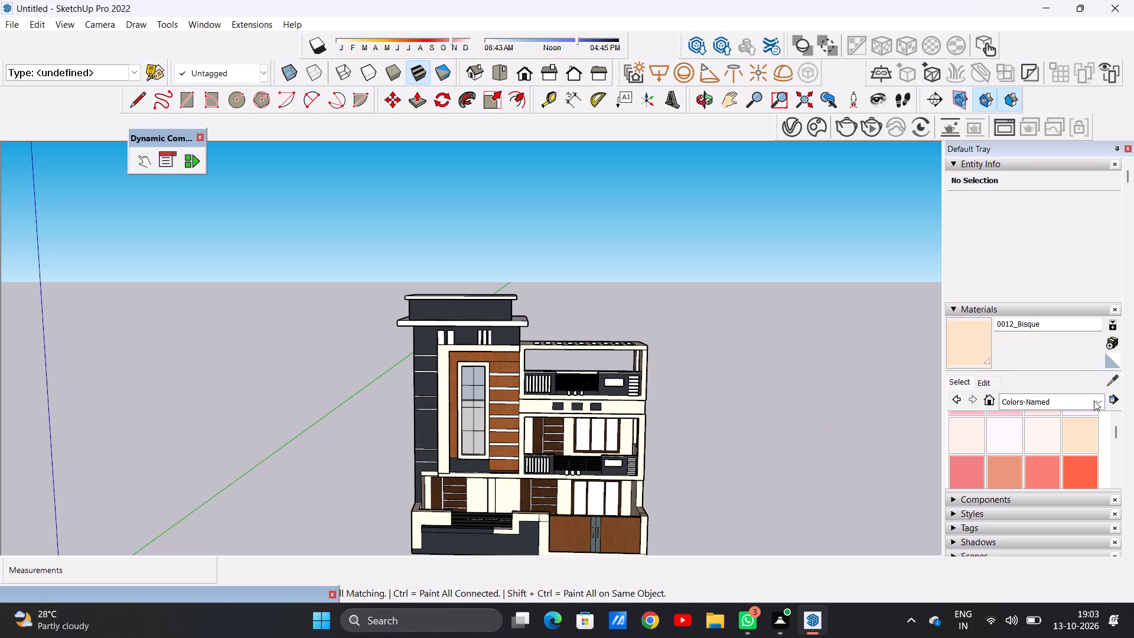
pyautogui.click(1088, 401)
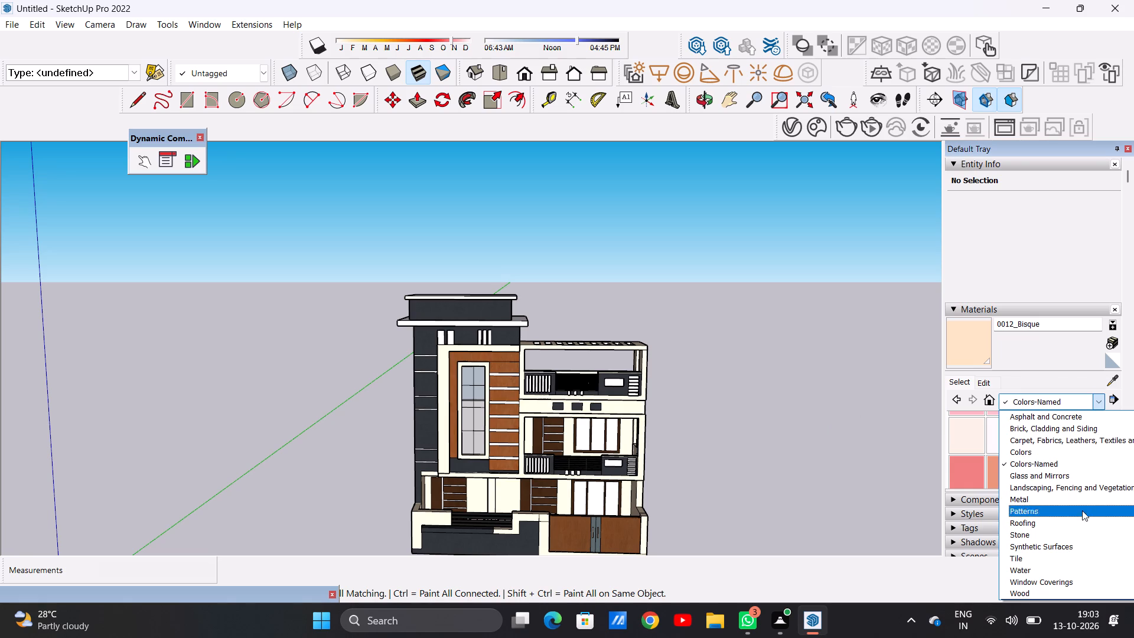
pyautogui.click(1068, 471)
pyautogui.click(1088, 431)
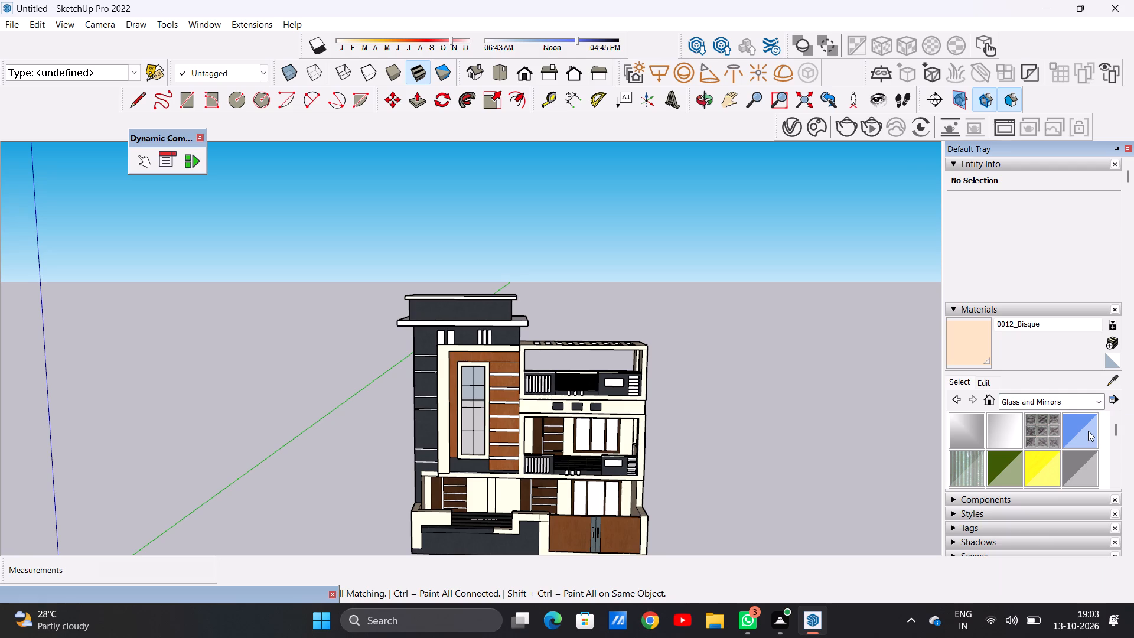
pyautogui.scroll(15, 599, 444)
pyautogui.click(542, 424)
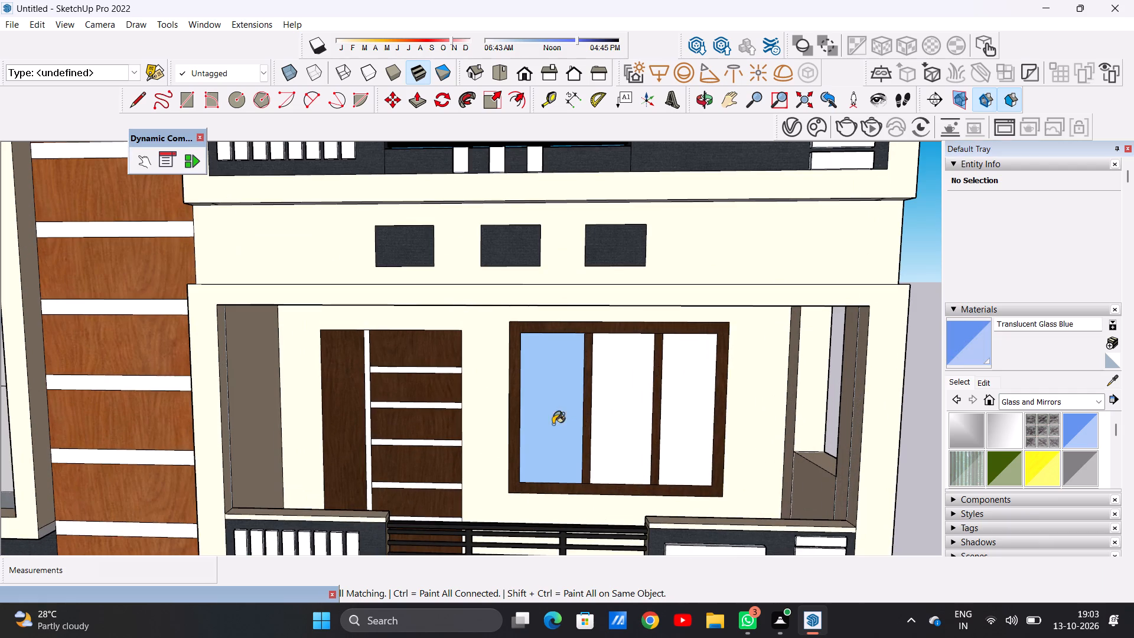
pyautogui.click(618, 424)
pyautogui.click(695, 419)
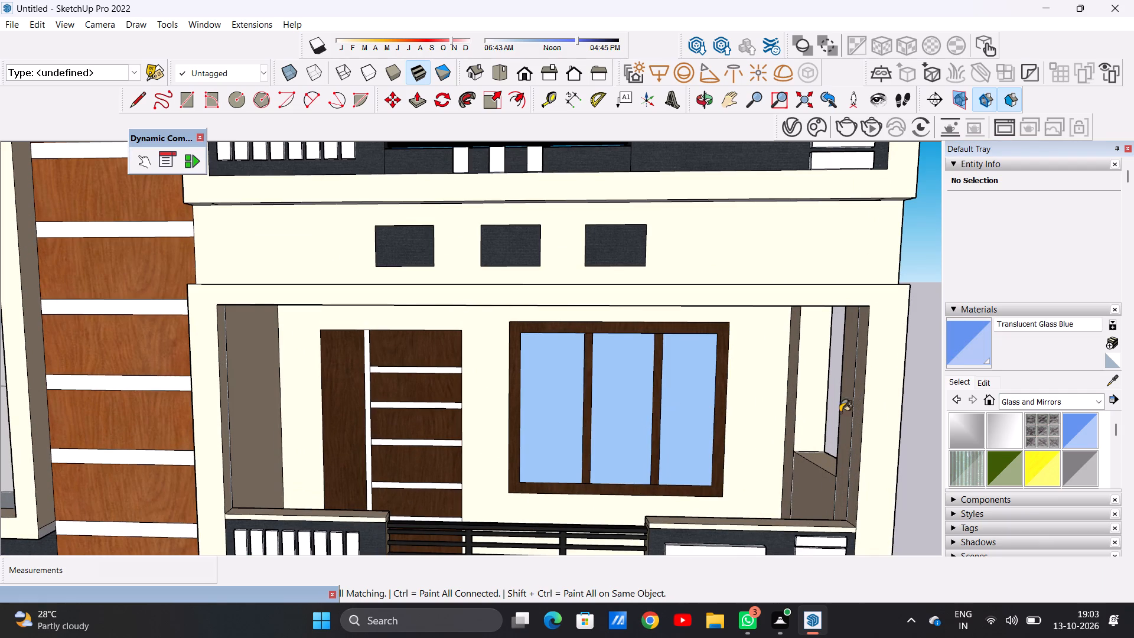
# Repaint the three panes of the first-floor balcony window with Translucent Glass Safety from the Glass and Mirrors collection.
pyautogui.scroll(-3, 1015, 461)
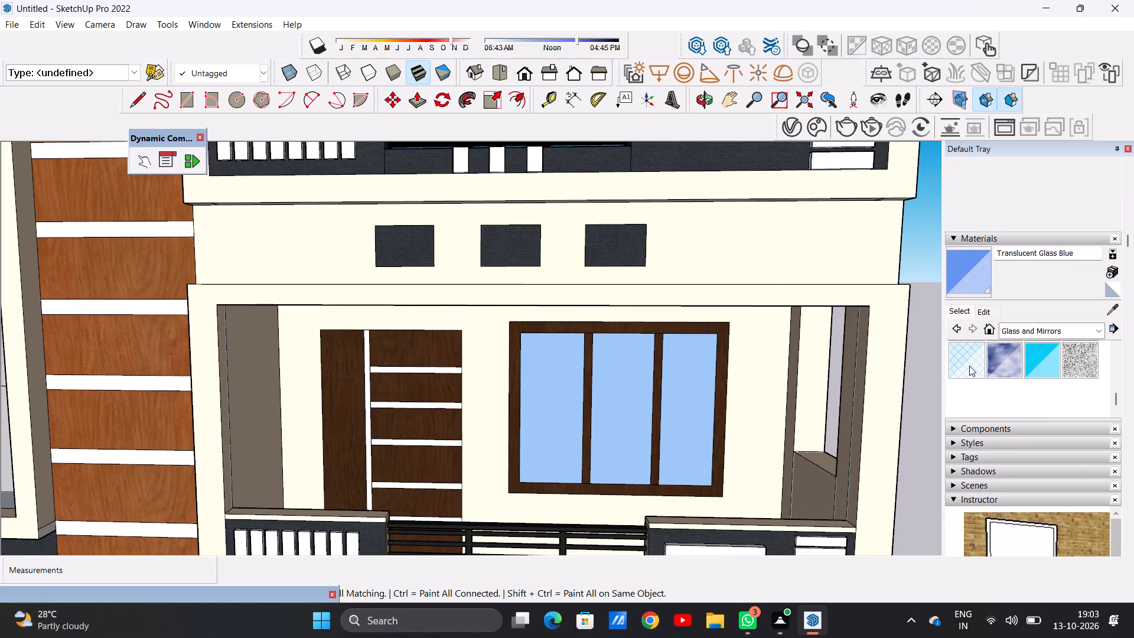
pyautogui.click(969, 366)
pyautogui.click(564, 422)
pyautogui.click(608, 416)
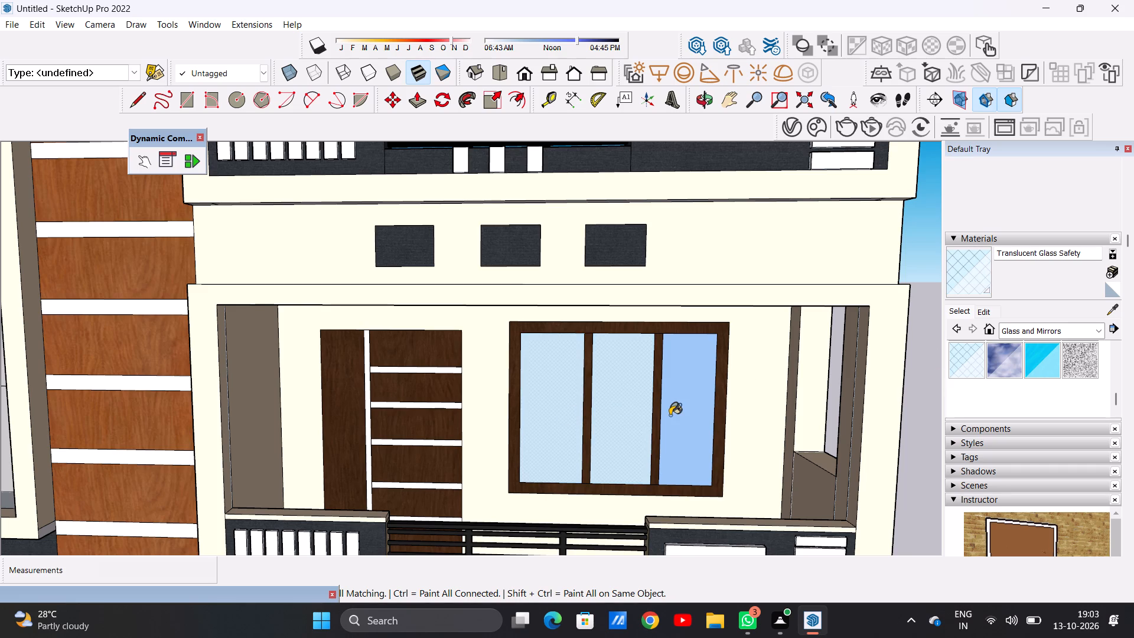
pyautogui.click(676, 414)
# Paint the three panes of the ground-floor window behind the entrance gate with Translucent Glass Safety.
pyautogui.scroll(12, 625, 413)
pyautogui.scroll(-18, 599, 439)
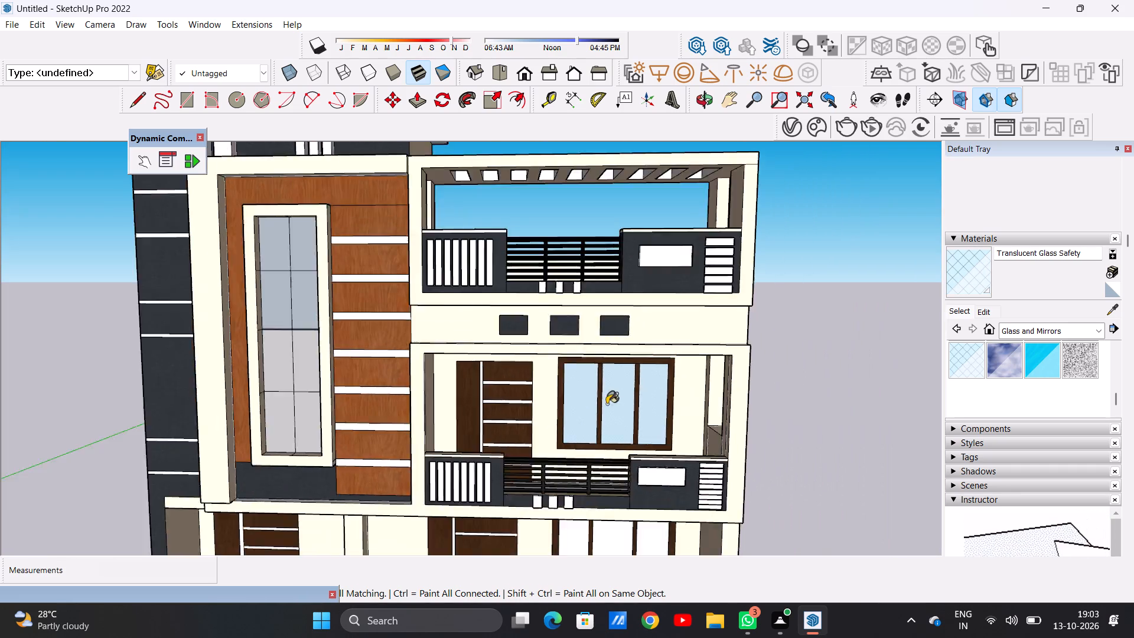
pyautogui.scroll(-13, 607, 404)
pyautogui.scroll(4, 603, 473)
pyautogui.scroll(-1, 603, 473)
pyautogui.scroll(15, 625, 459)
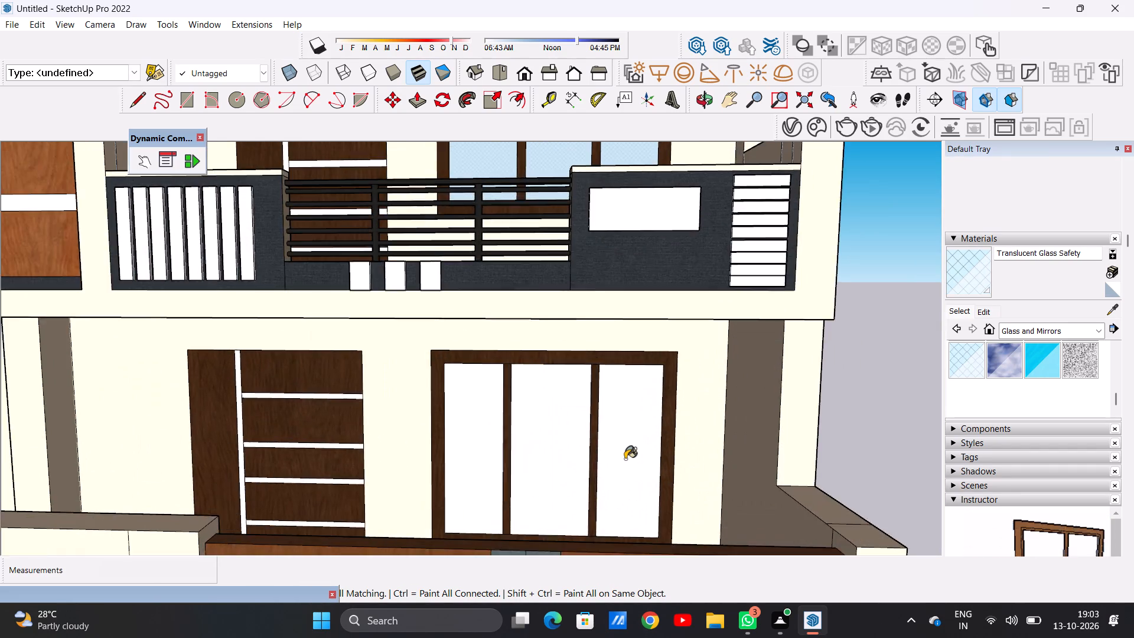
pyautogui.scroll(3, 625, 459)
pyautogui.scroll(-1, 605, 463)
pyautogui.scroll(6, 605, 463)
pyautogui.click(309, 441)
pyautogui.click(454, 416)
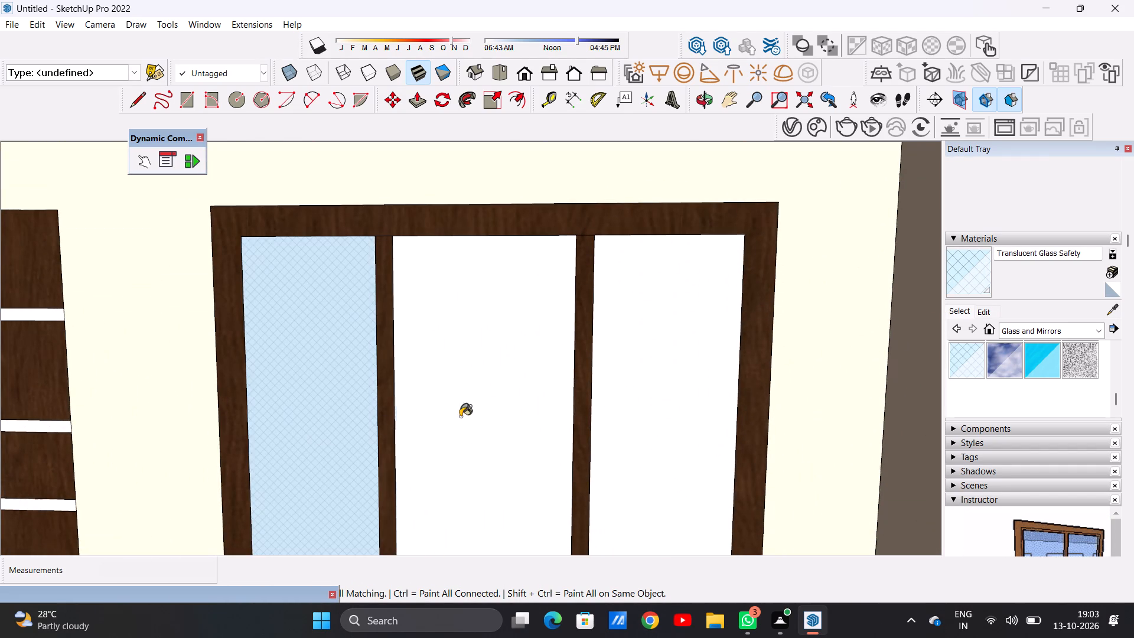
pyautogui.click(634, 409)
pyautogui.scroll(10, 633, 408)
pyautogui.scroll(-1, 633, 410)
pyautogui.scroll(2, 633, 410)
pyautogui.scroll(-16, 633, 410)
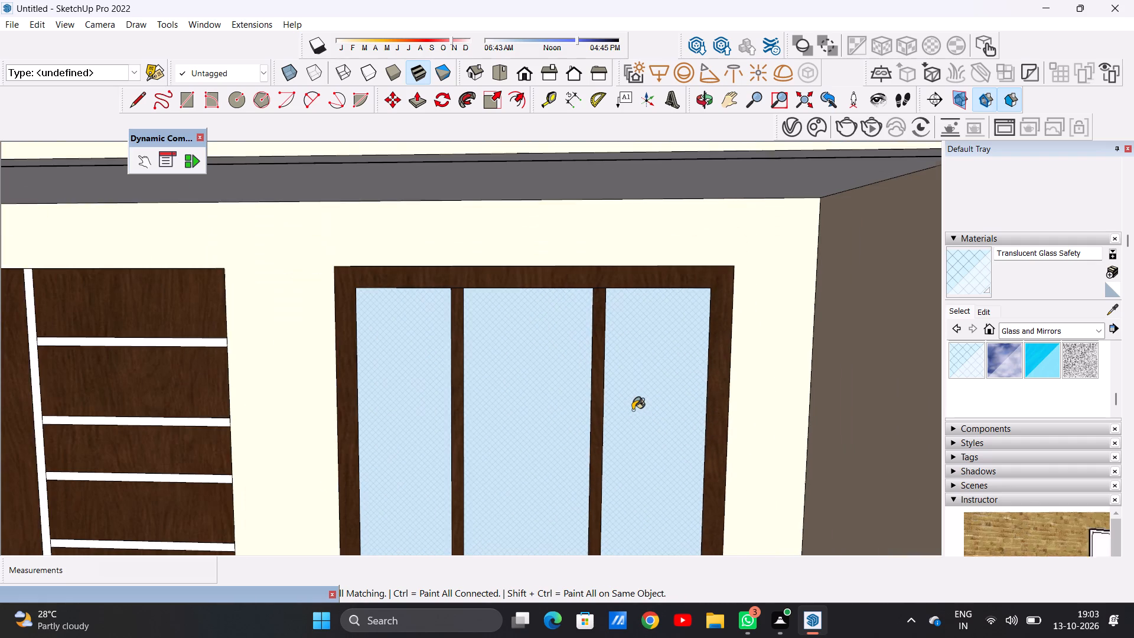
pyautogui.press('space')
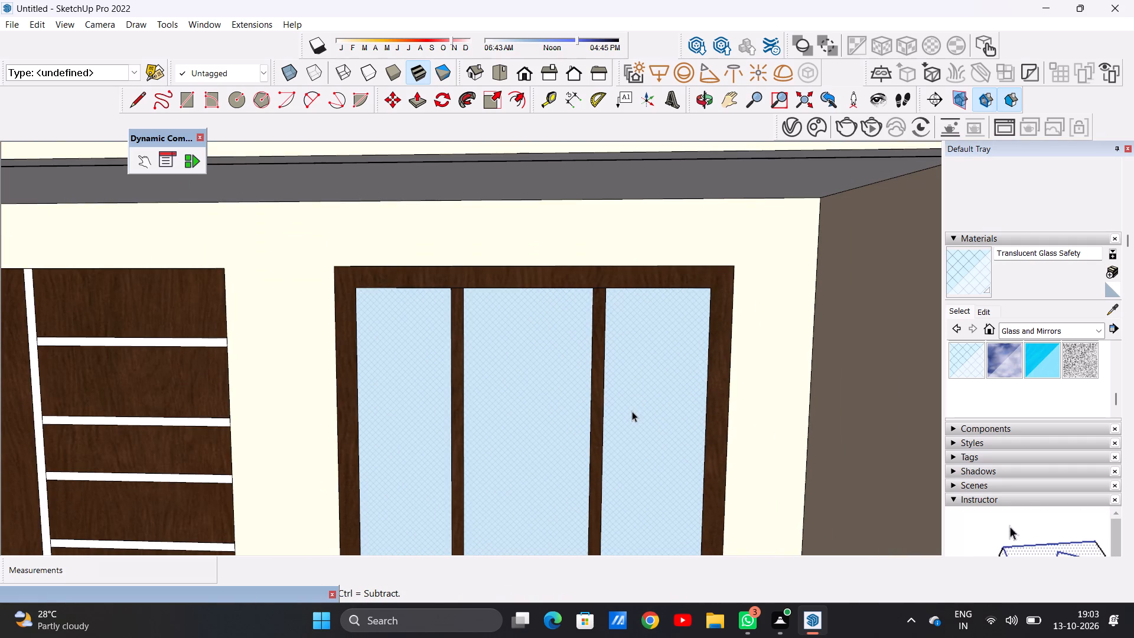
# Paint the grey underside of the first-floor balcony, including its outer corner strip, with 0012_Bisque from Colors-Named.
pyautogui.scroll(-10, 538, 393)
pyautogui.moveTo(560, 402); pyautogui.dragTo(536, 314, button='middle')
pyautogui.scroll(5, 641, 351)
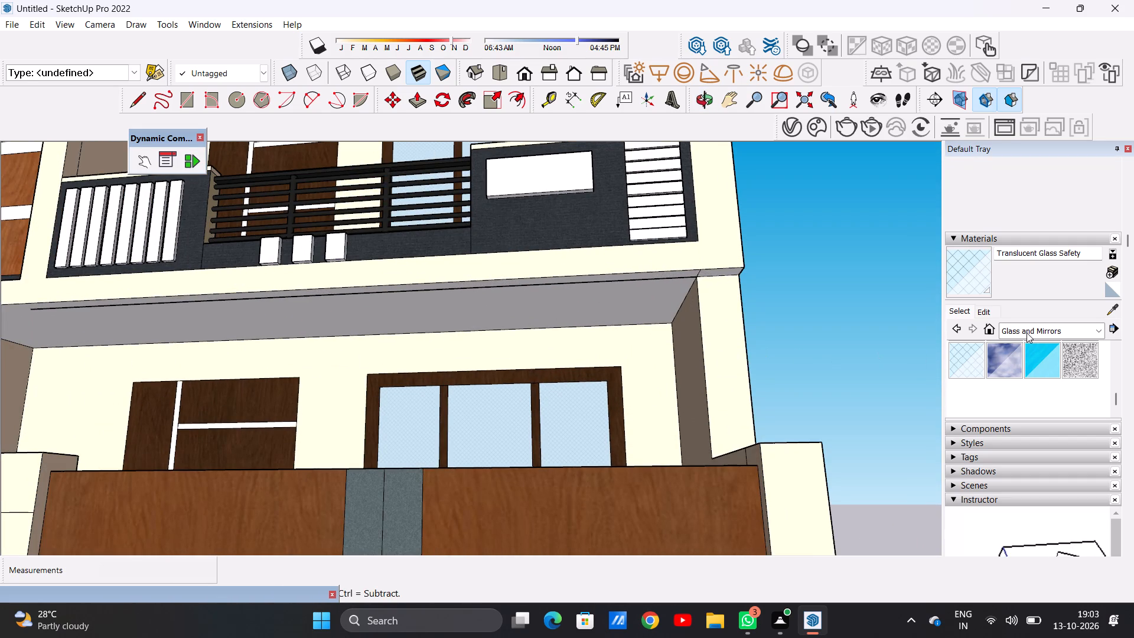
pyautogui.click(1095, 330)
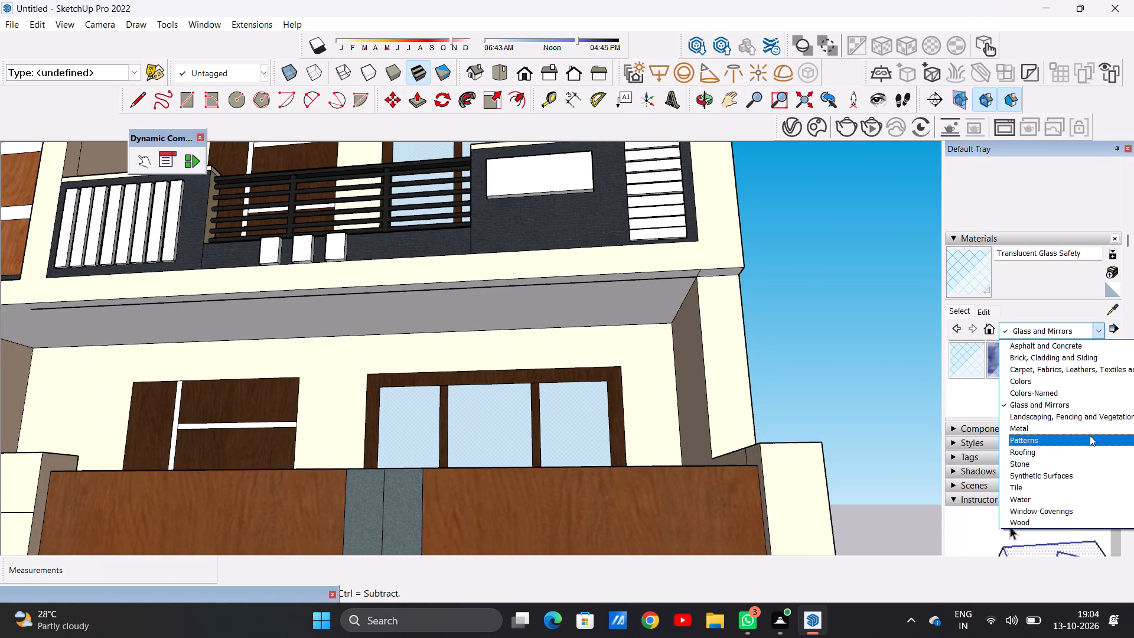
pyautogui.click(1061, 394)
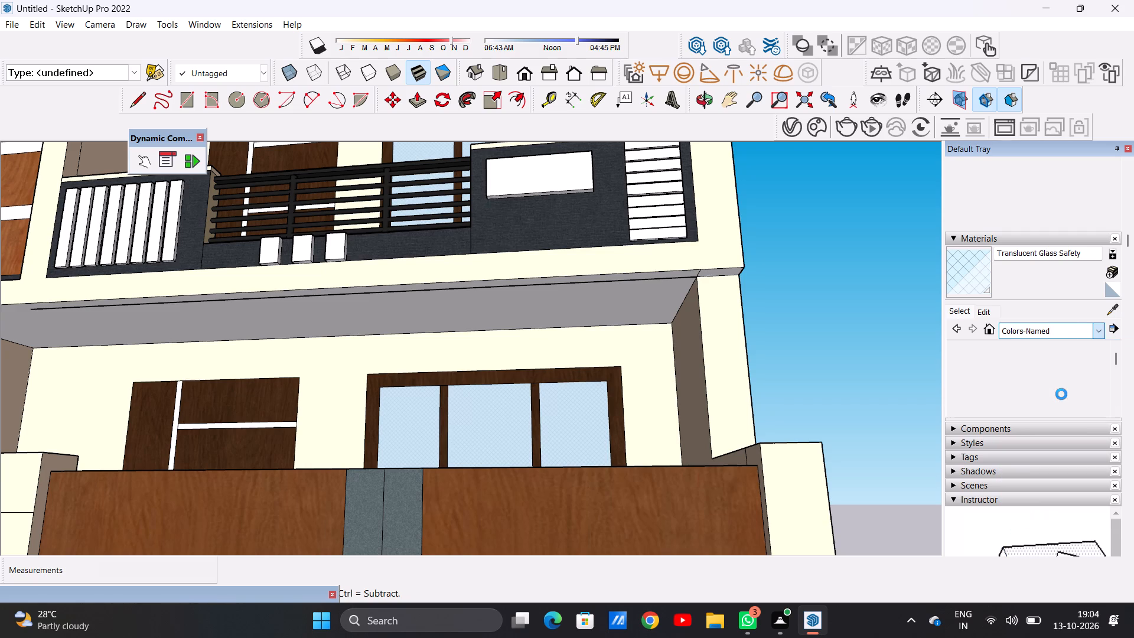
pyautogui.scroll(-1, 1063, 394)
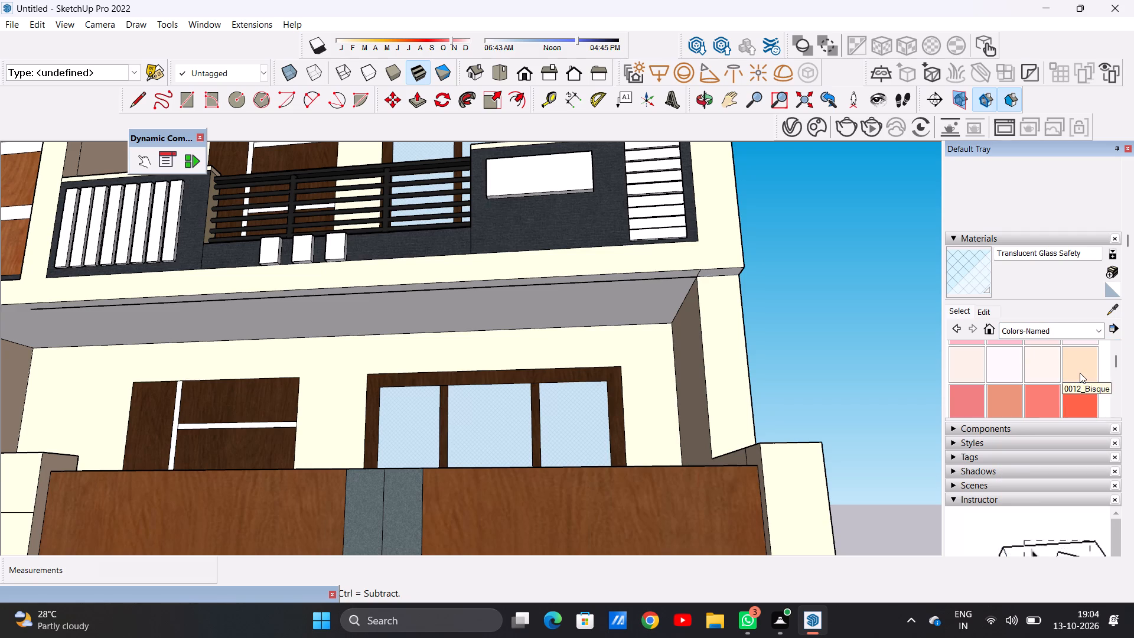
pyautogui.click(1080, 373)
pyautogui.scroll(2, 540, 323)
pyautogui.scroll(-1, 540, 322)
pyautogui.scroll(1, 540, 322)
pyautogui.scroll(-1, 540, 322)
pyautogui.scroll(3, 540, 322)
pyautogui.click(542, 298)
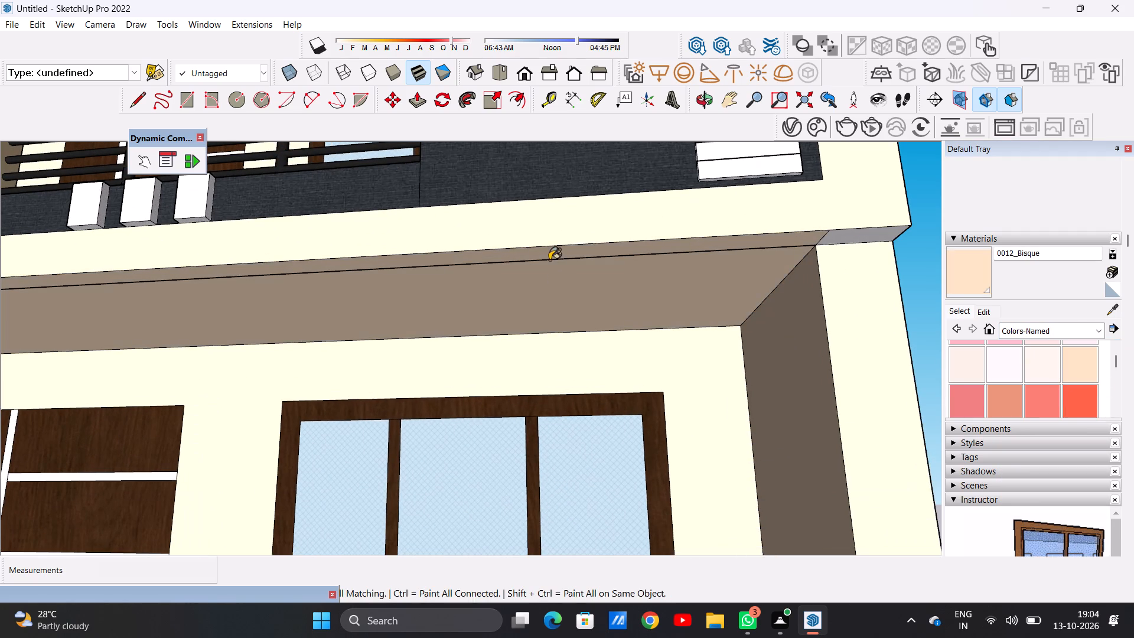
pyautogui.scroll(11, 820, 228)
pyautogui.click(841, 241)
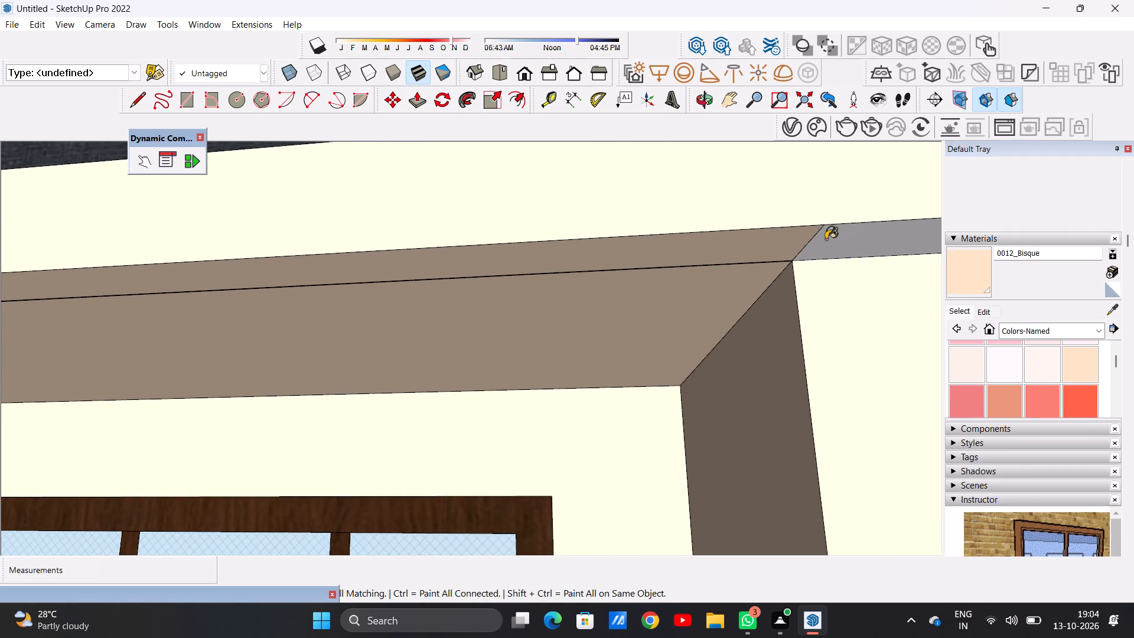
# Paint the white top face of the ledge below the wood-clad panel with 0012_Bisque.
pyautogui.scroll(-20, 684, 283)
pyautogui.scroll(-5, 684, 283)
pyautogui.moveTo(667, 298); pyautogui.dragTo(666, 522, button='middle')
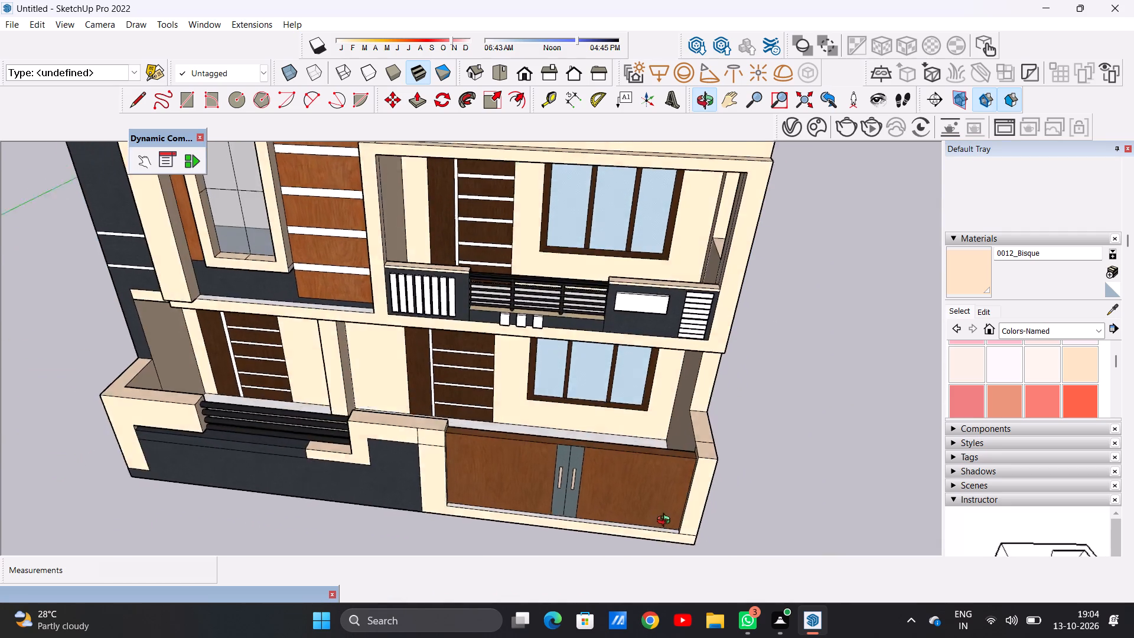
pyautogui.moveTo(666, 522); pyautogui.dragTo(693, 546, button='middle')
pyautogui.scroll(12, 285, 324)
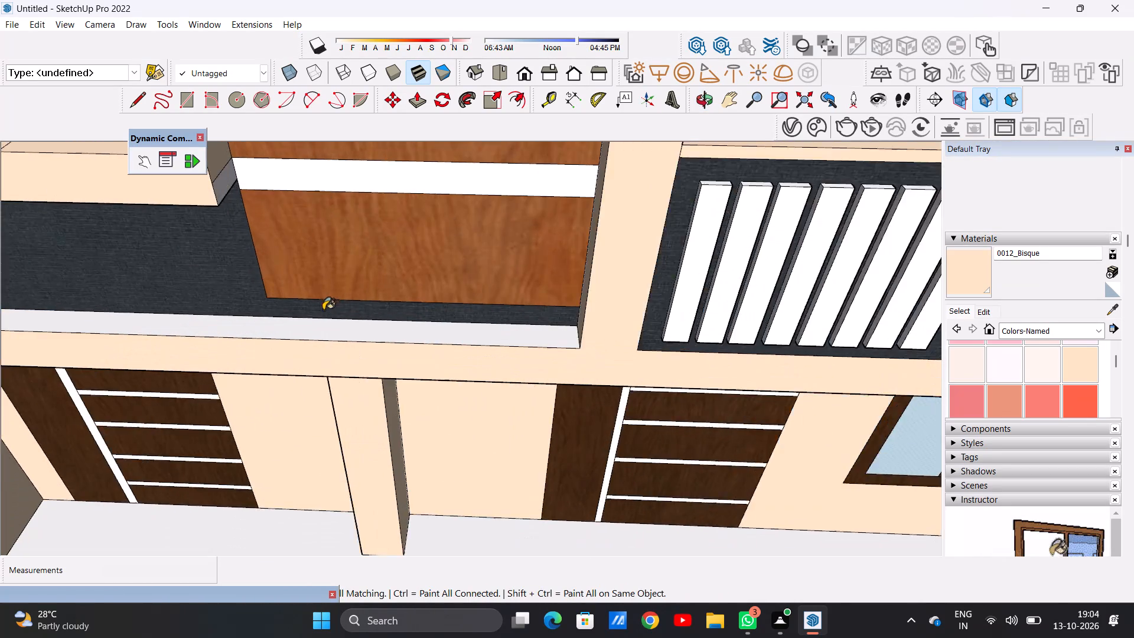
pyautogui.scroll(7, 323, 310)
pyautogui.click(391, 333)
# Paint the white side wall faces around and below the first-floor balcony's side opening with Field Rectangle Tile from the Tile collection.
pyautogui.scroll(-20, 392, 333)
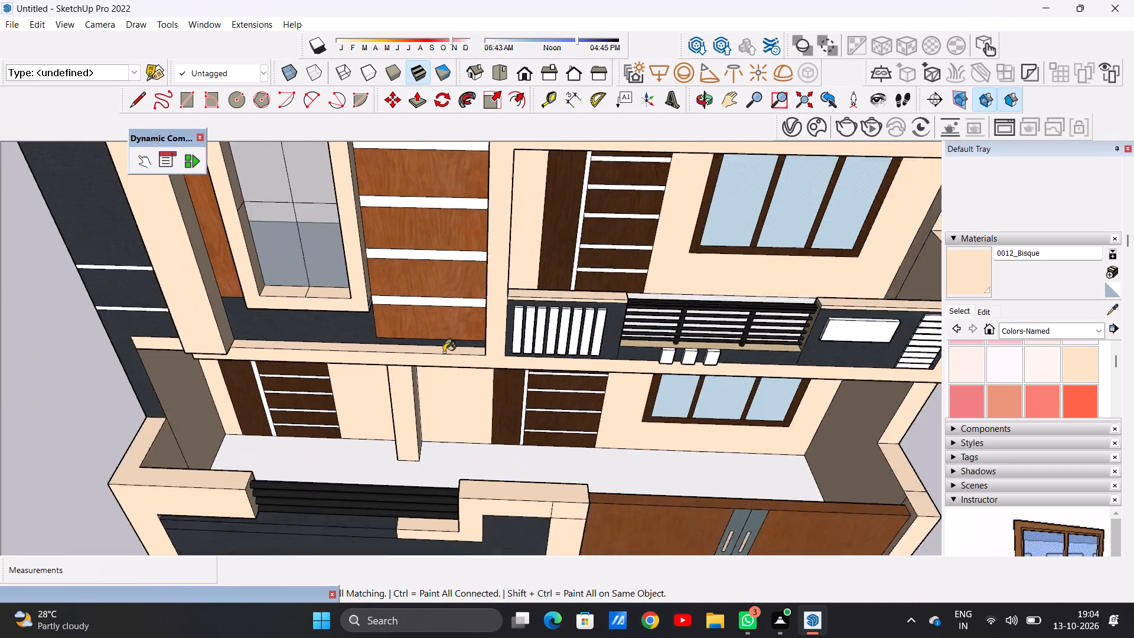
pyautogui.scroll(-2, 444, 352)
pyautogui.scroll(1, 444, 349)
pyautogui.scroll(-9, 443, 346)
pyautogui.scroll(7, 510, 239)
pyautogui.moveTo(500, 325); pyautogui.dragTo(473, 243, button='middle')
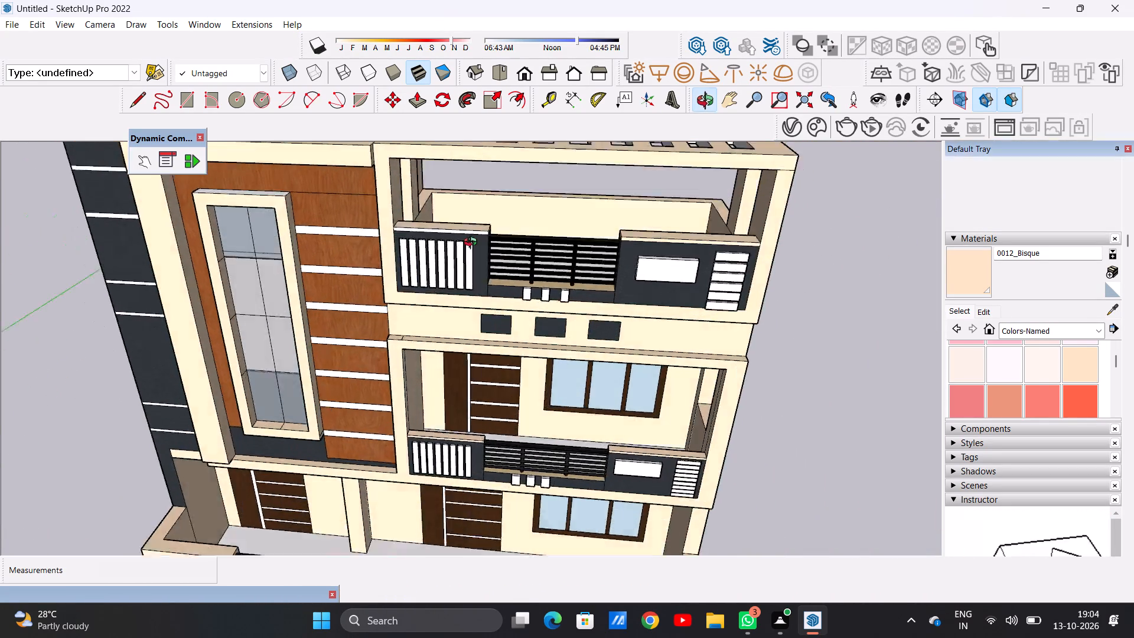
pyautogui.moveTo(473, 243); pyautogui.dragTo(469, 205, button='middle')
pyautogui.scroll(-10, 548, 287)
pyautogui.scroll(1, 520, 410)
pyautogui.scroll(-1, 520, 410)
pyautogui.scroll(3, 520, 410)
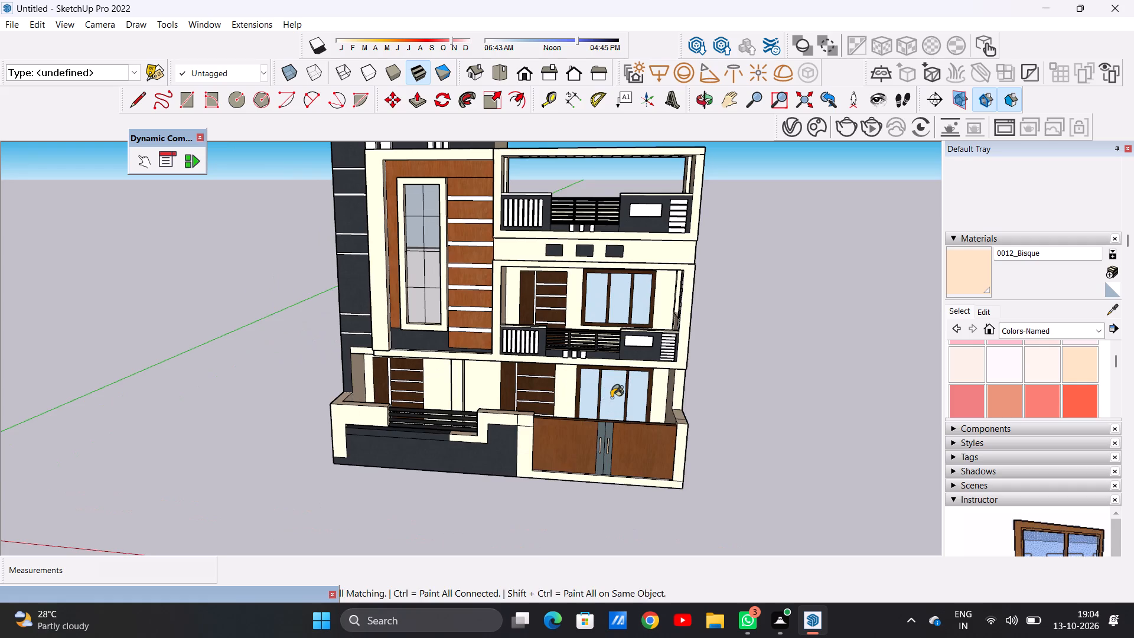
pyautogui.moveTo(611, 398); pyautogui.dragTo(361, 412, button='middle')
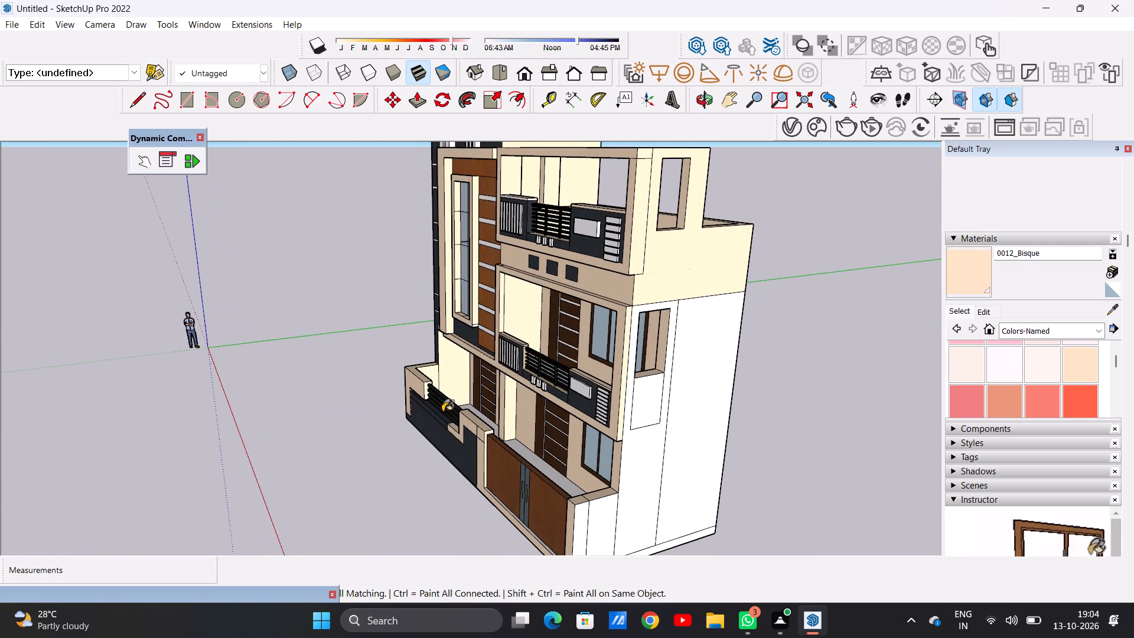
pyautogui.click(1095, 326)
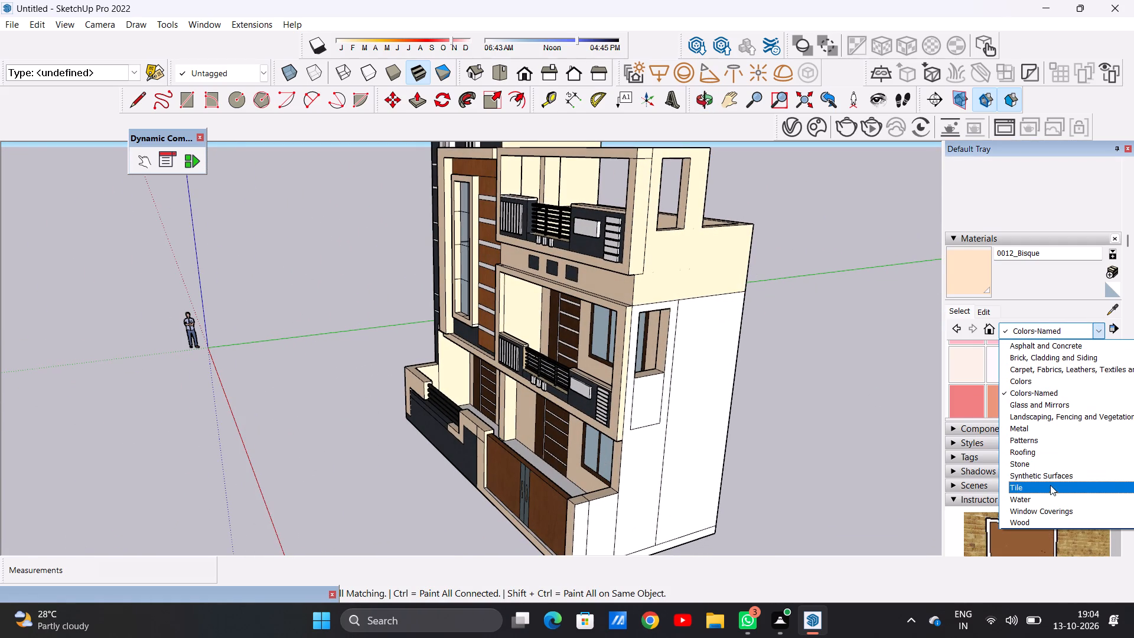
pyautogui.click(1049, 487)
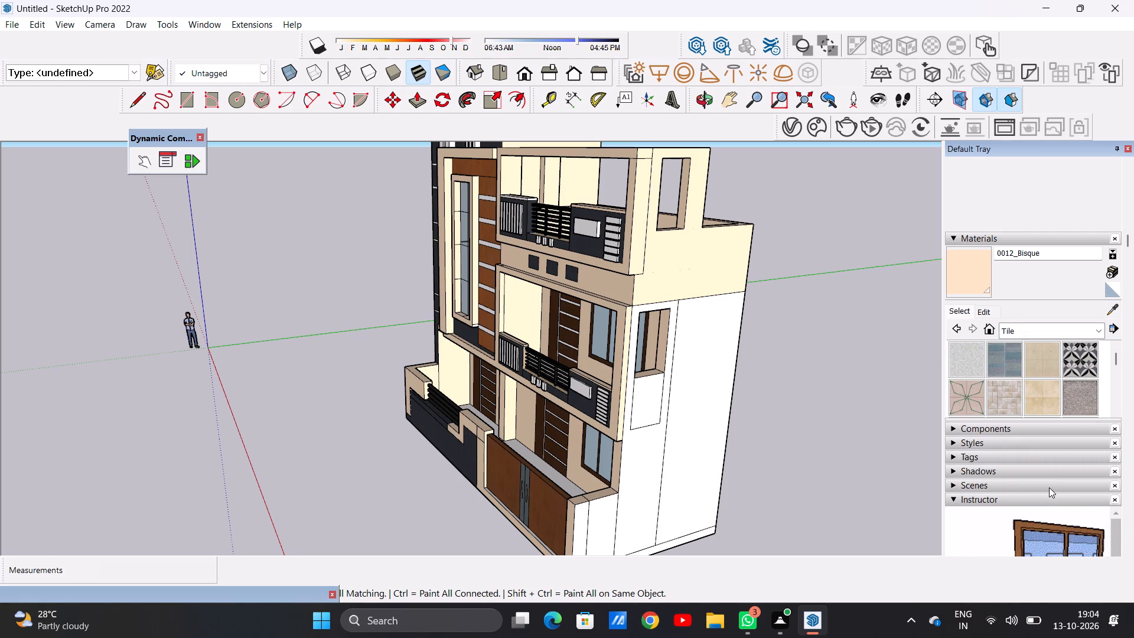
pyautogui.click(1002, 400)
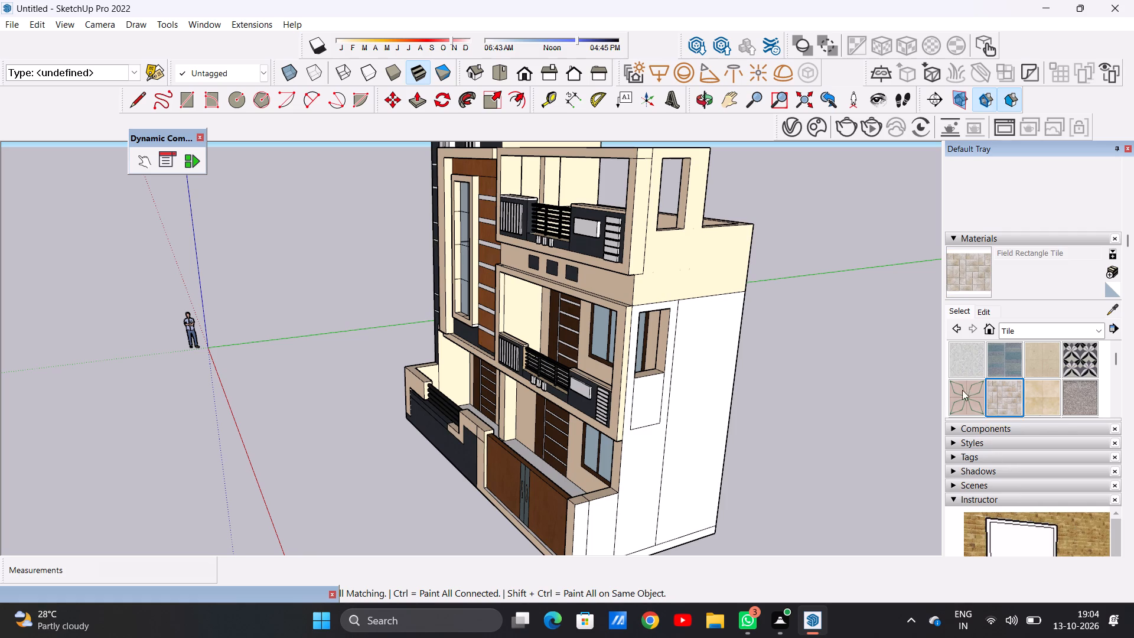
pyautogui.scroll(20, 702, 395)
pyautogui.scroll(2, 702, 395)
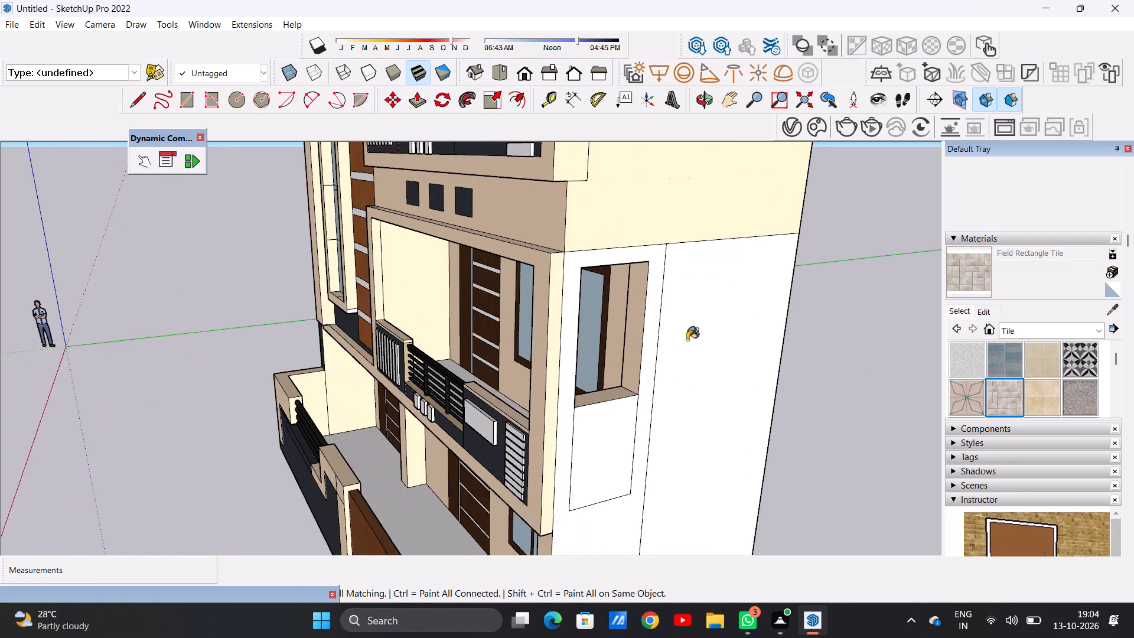
pyautogui.click(687, 340)
pyautogui.scroll(5, 609, 497)
pyautogui.click(602, 477)
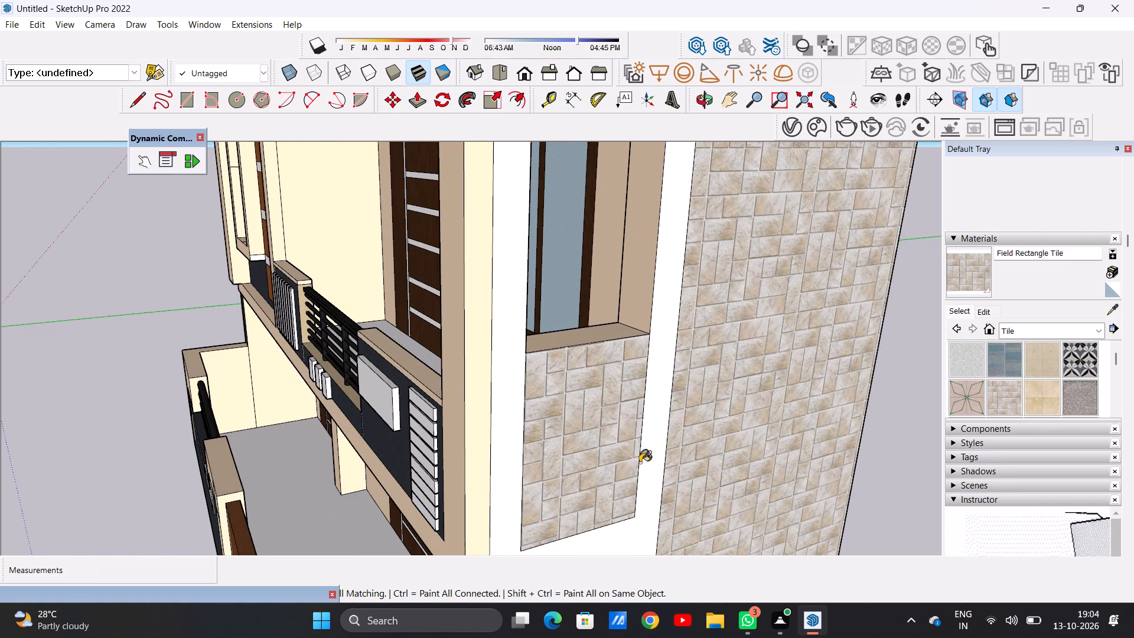
pyautogui.click(652, 441)
# Paint the outer side of the low boundary wall beside the gate and the adjoining base strip with Field Rectangle Tile.
pyautogui.scroll(-13, 623, 464)
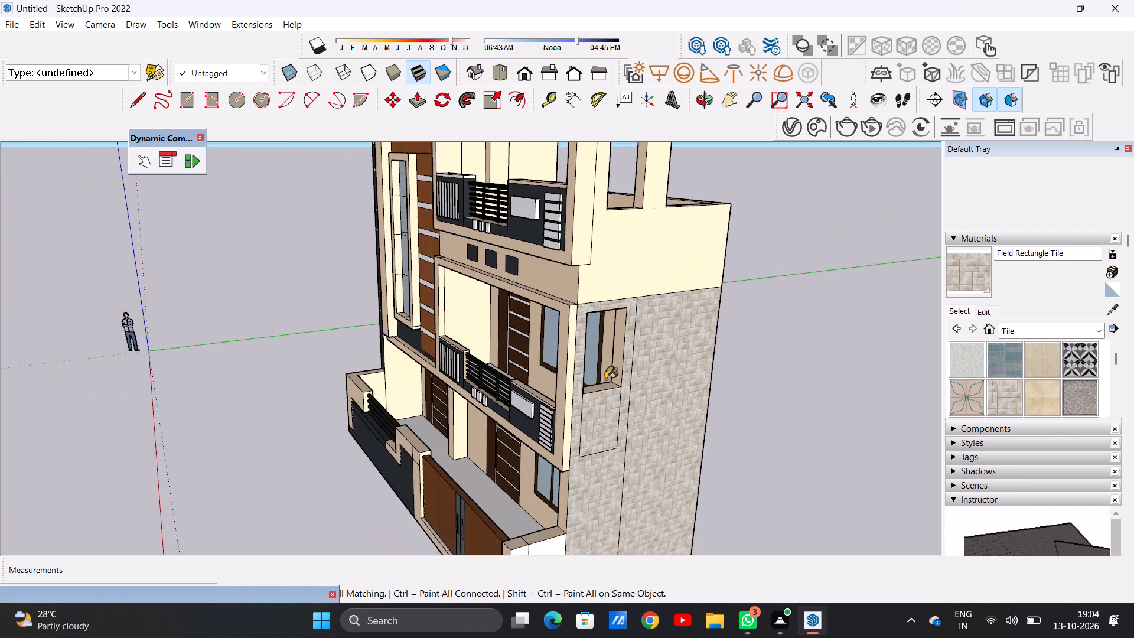
pyautogui.scroll(-5, 605, 379)
pyautogui.scroll(1, 572, 532)
pyautogui.scroll(-2, 572, 532)
pyautogui.scroll(17, 573, 530)
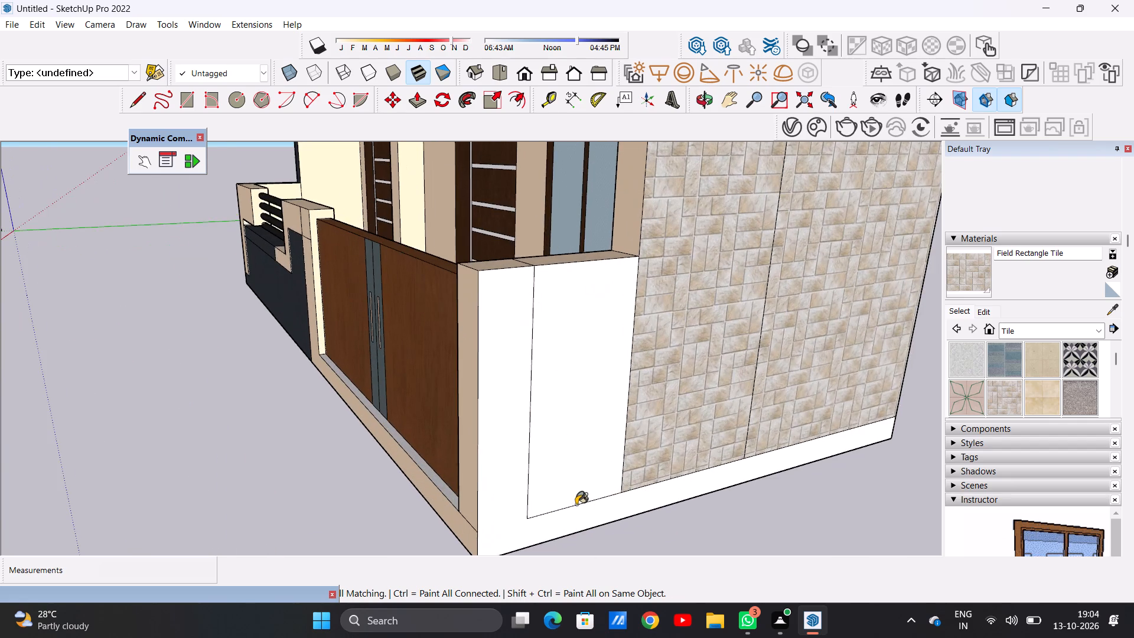
pyautogui.scroll(5, 608, 511)
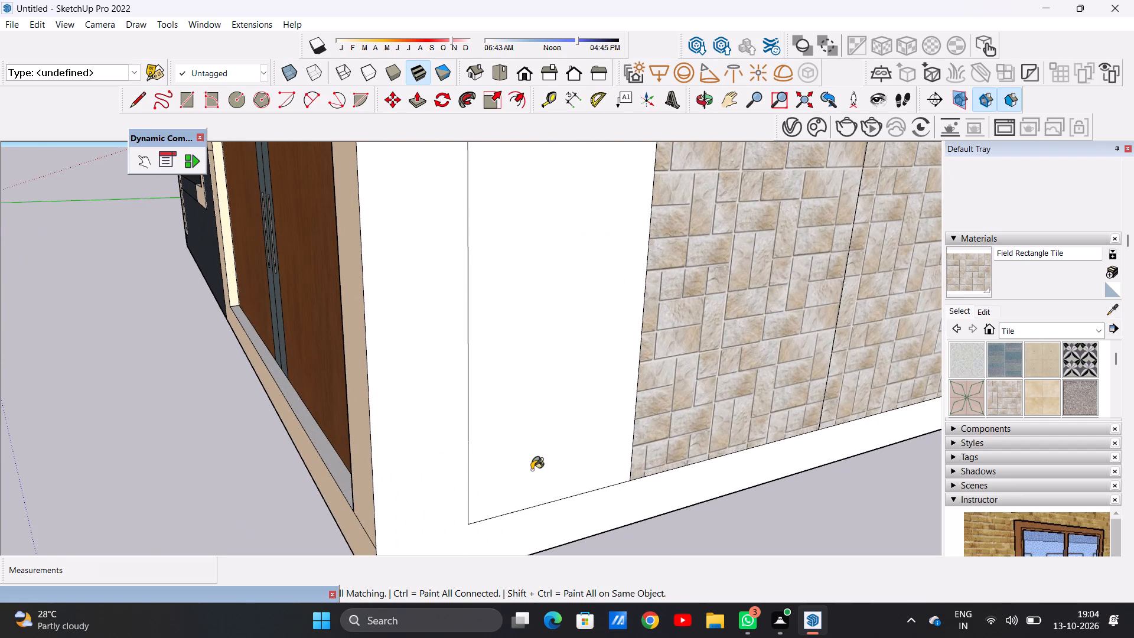
pyautogui.scroll(-9, 525, 466)
pyautogui.click(535, 444)
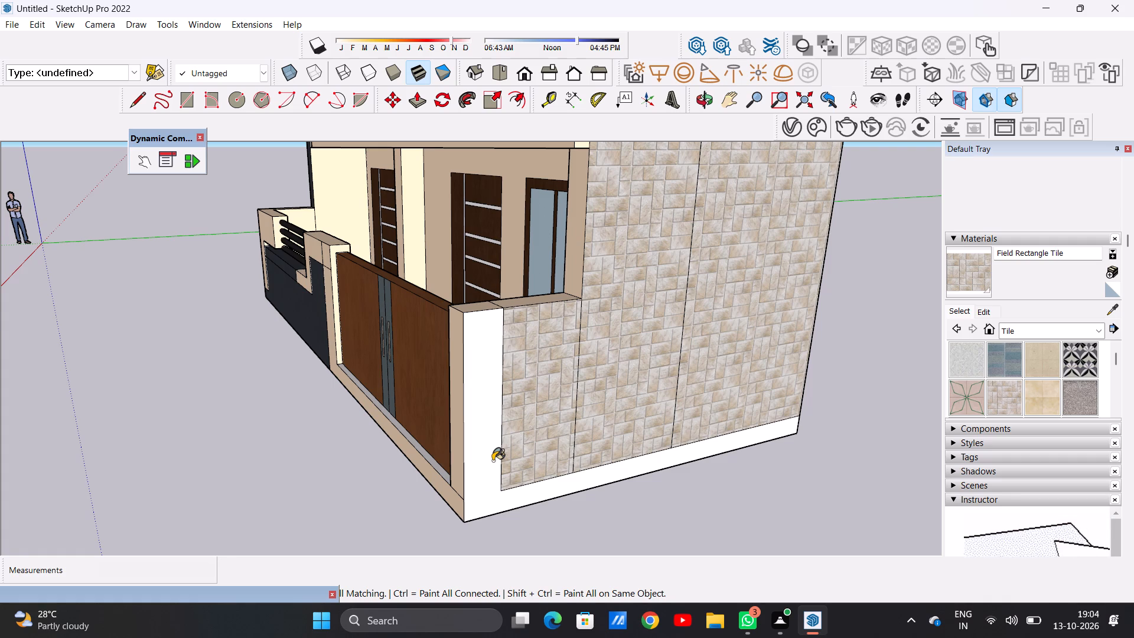
pyautogui.scroll(5, 488, 460)
pyautogui.click(488, 460)
pyautogui.scroll(-4, 488, 460)
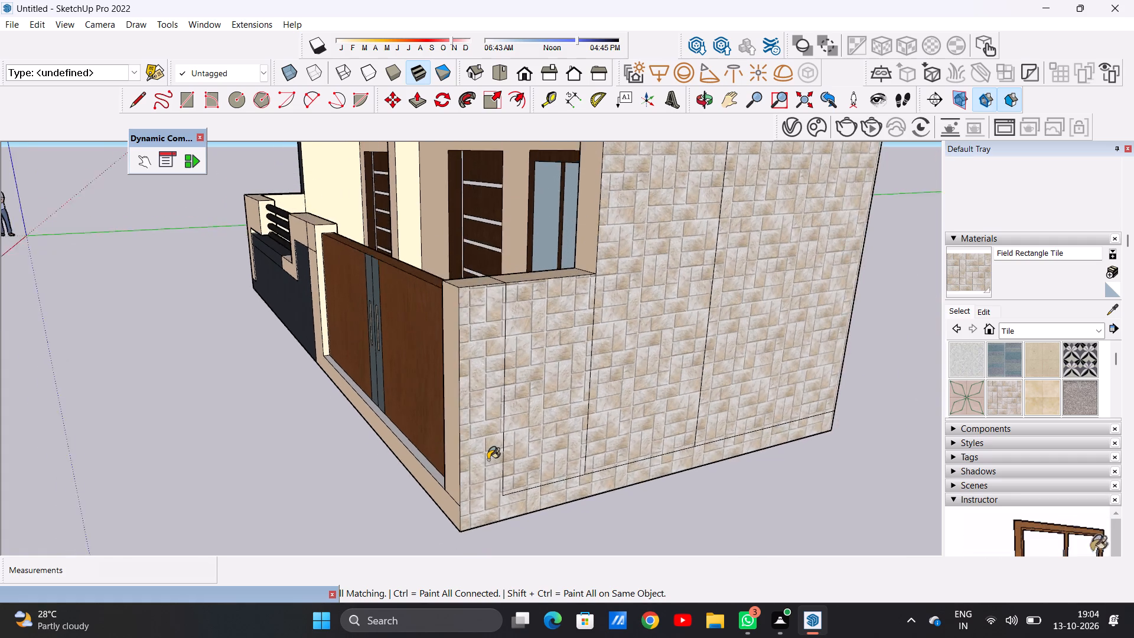
# Paint the upper tower section and the large lower section of the rear wall with Field Rectangle Tile.
pyautogui.scroll(-9, 488, 460)
pyautogui.moveTo(452, 460); pyautogui.dragTo(561, 446, button='middle')
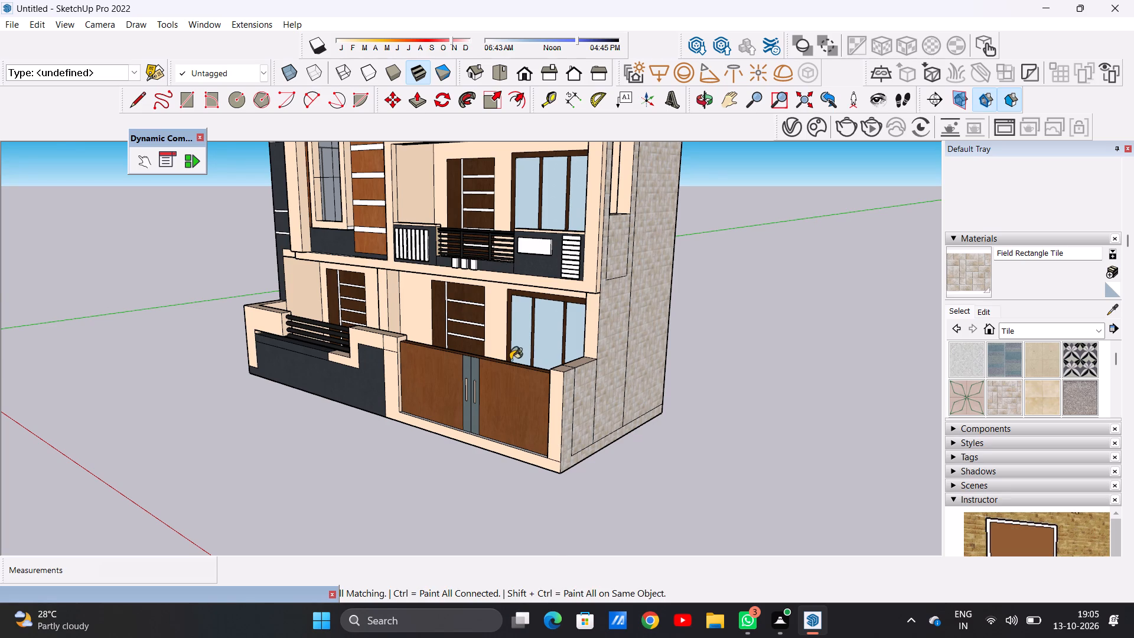
pyautogui.scroll(-10, 515, 391)
pyautogui.moveTo(592, 333); pyautogui.dragTo(97, 334, button='middle')
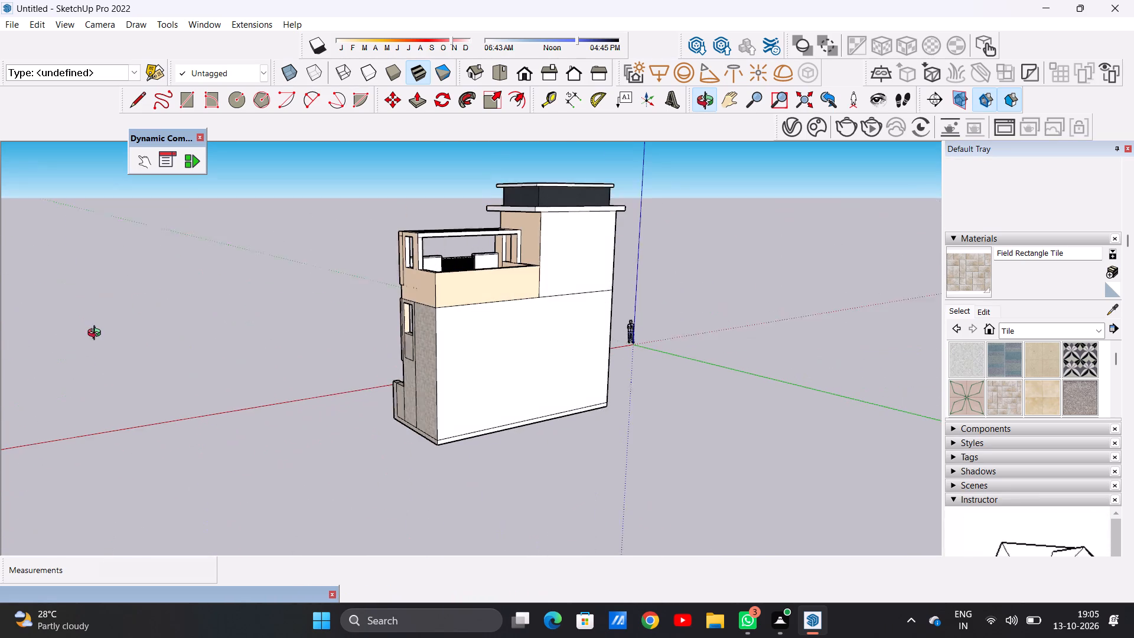
pyautogui.moveTo(97, 334); pyautogui.dragTo(96, 335, button='middle')
pyautogui.scroll(10, 511, 243)
pyautogui.click(566, 242)
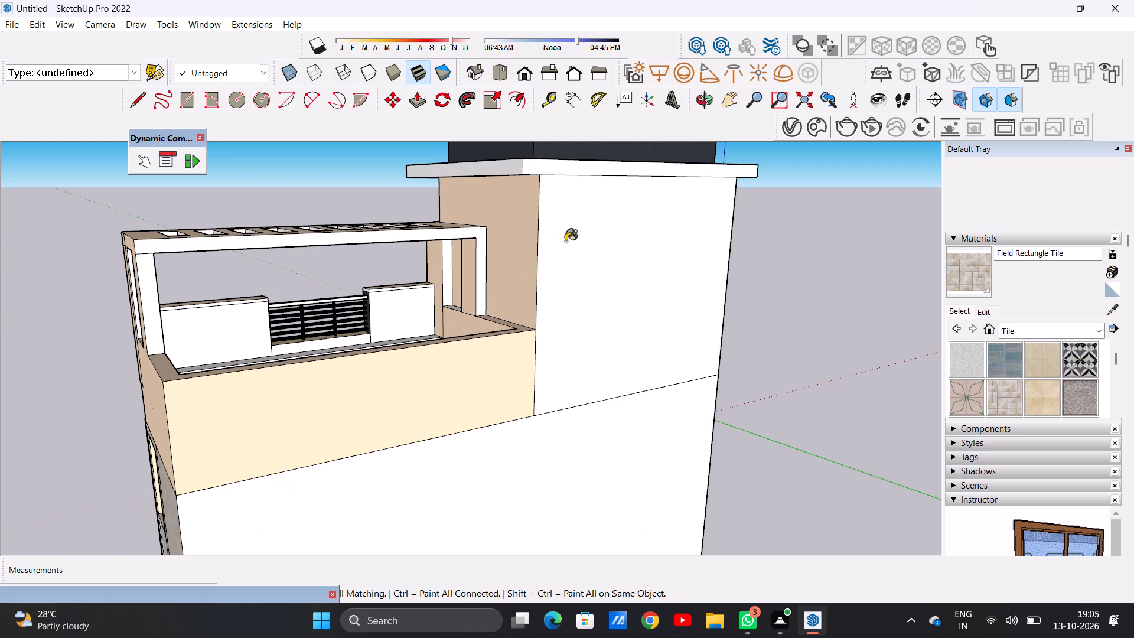
pyautogui.click(565, 462)
# Paint the tall white side wall on the tower side of the house with Field Rectangle Tile.
pyautogui.scroll(-11, 504, 440)
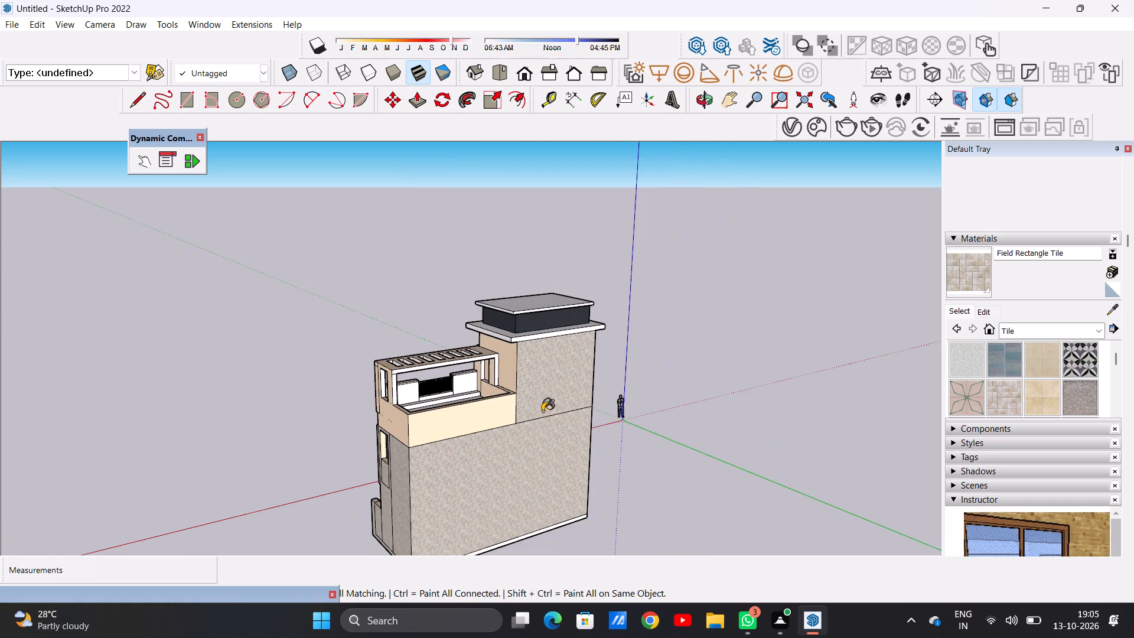
pyautogui.moveTo(631, 421); pyautogui.dragTo(263, 402, button='middle')
pyautogui.scroll(6, 442, 413)
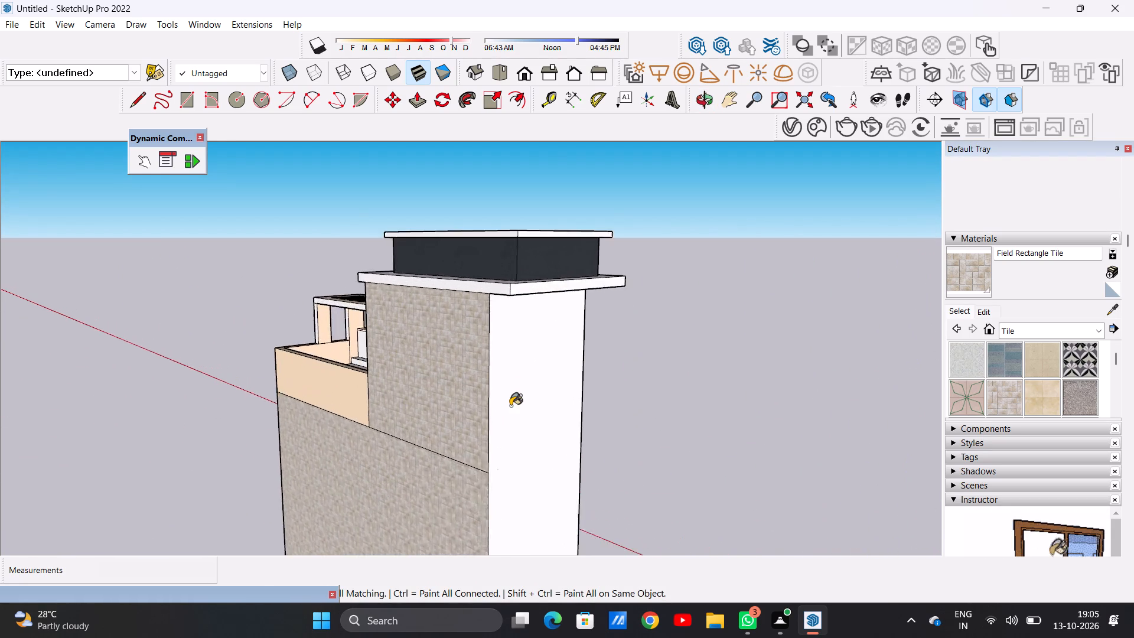
pyautogui.scroll(2, 510, 406)
pyautogui.click(510, 406)
pyautogui.press('space')
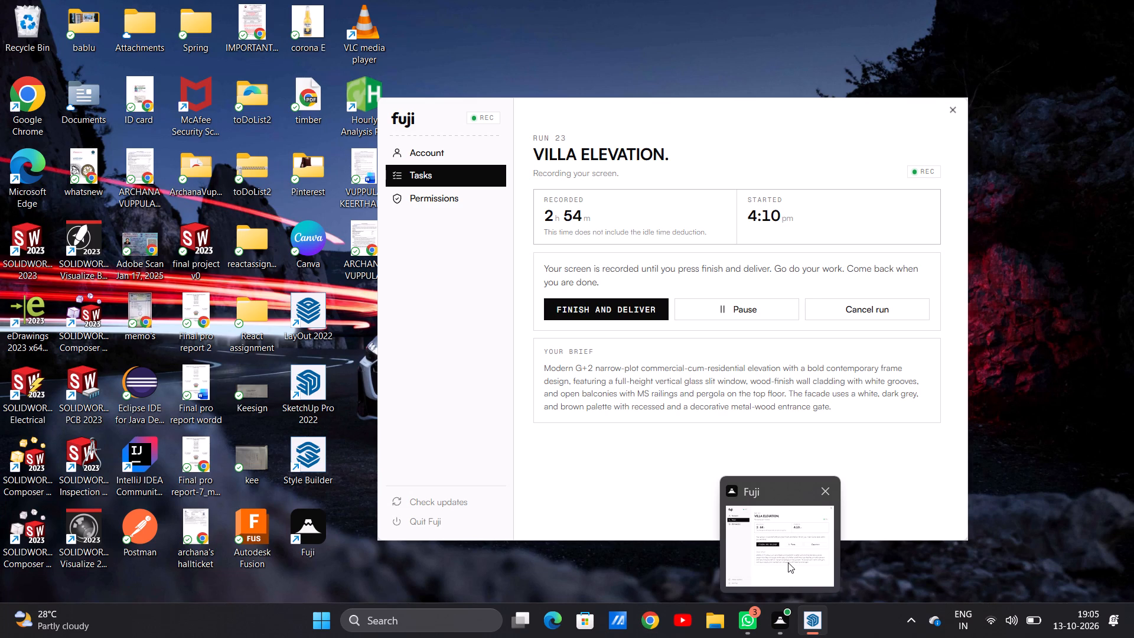
# Paint the rear outer post and long top beam of the terrace pergola with 0012_Bisque from the Colors-Named collection.
pyautogui.click(790, 550)
pyautogui.scroll(-14, 478, 338)
pyautogui.scroll(11, 452, 346)
pyautogui.moveTo(369, 329); pyautogui.dragTo(461, 328, button='middle')
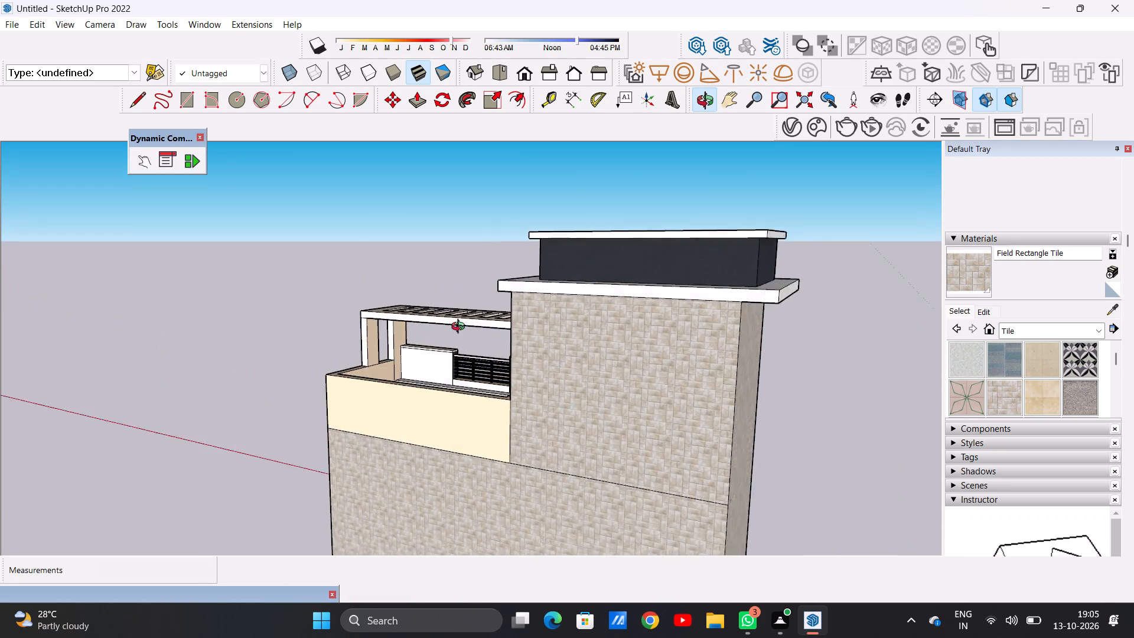
pyautogui.moveTo(461, 328); pyautogui.dragTo(549, 332, button='middle')
pyautogui.scroll(1, 549, 332)
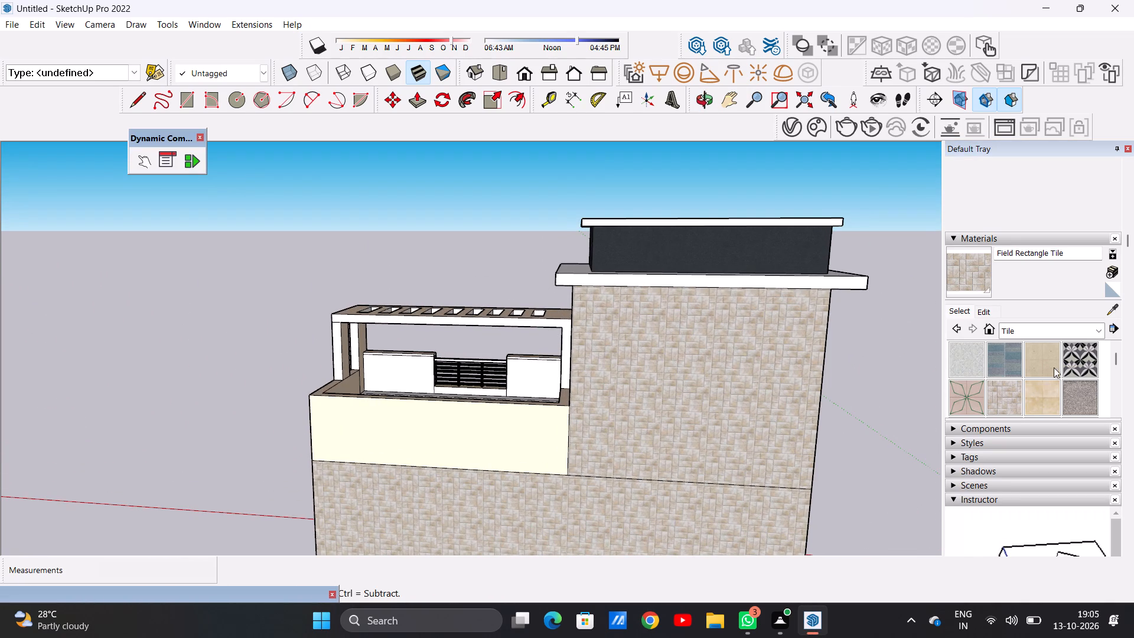
pyautogui.click(1096, 327)
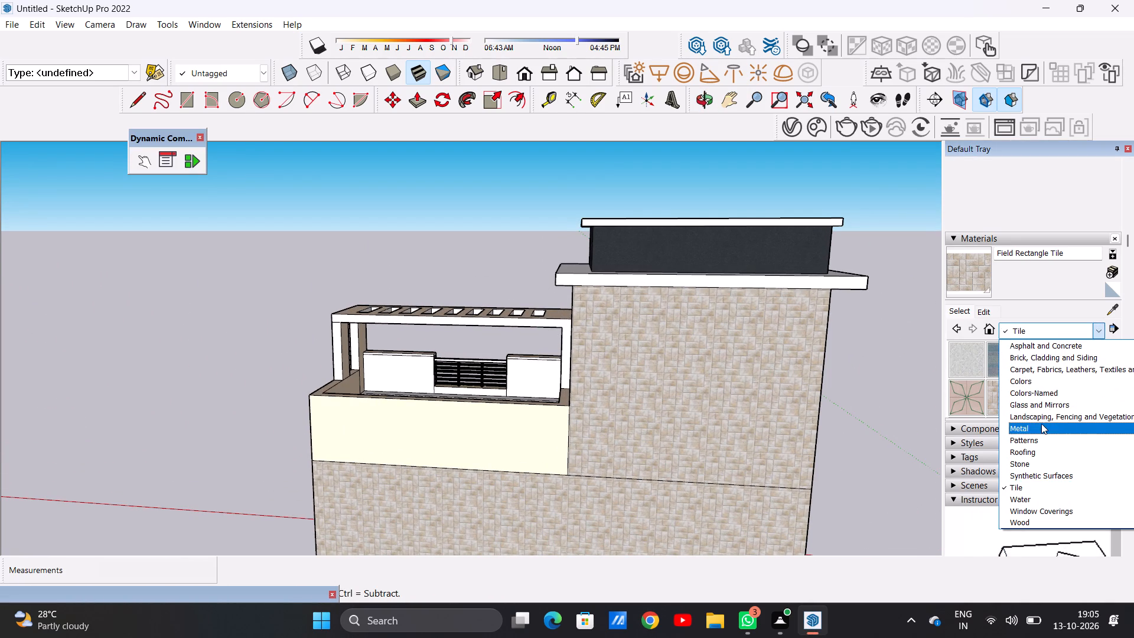
pyautogui.click(1048, 393)
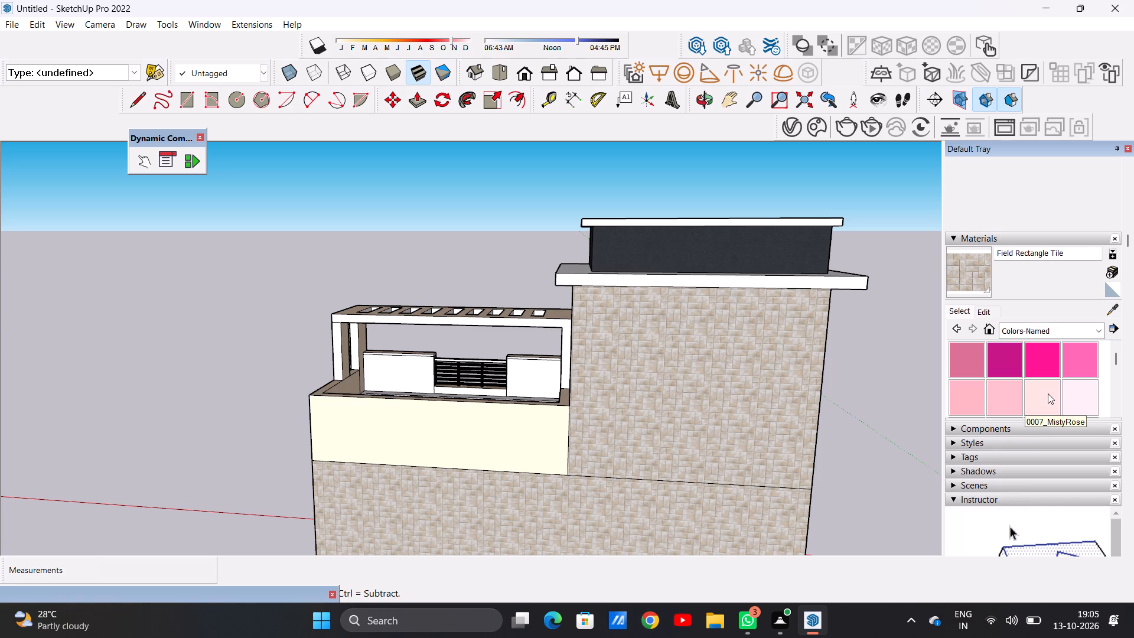
pyautogui.scroll(-1, 1048, 393)
pyautogui.click(1075, 364)
pyautogui.scroll(2, 379, 338)
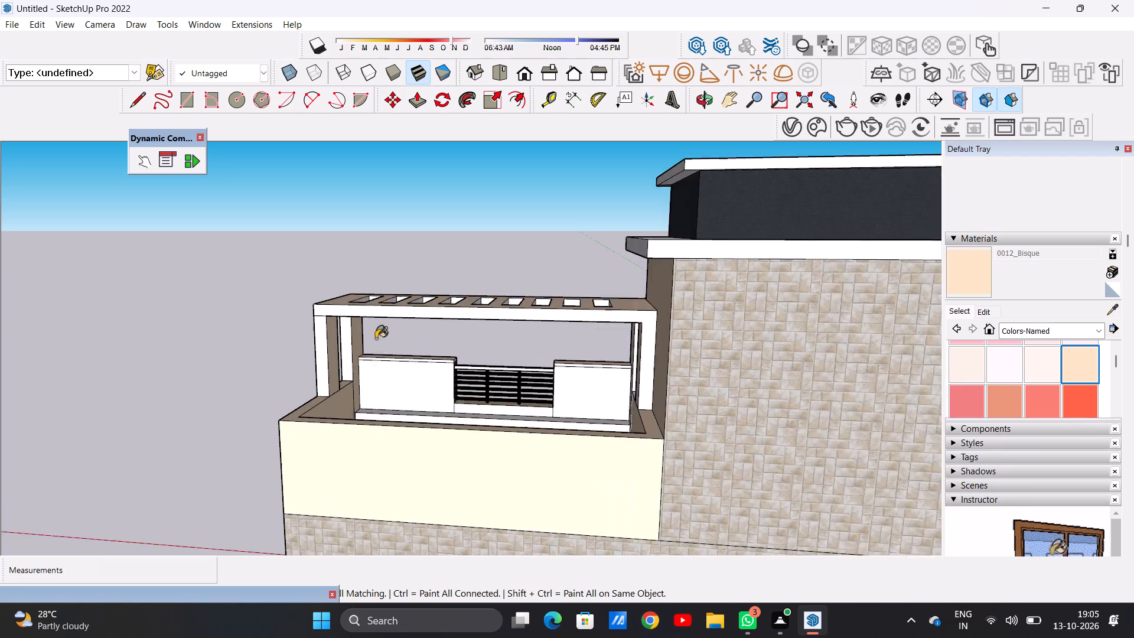
pyautogui.scroll(6, 376, 338)
pyautogui.scroll(-1, 332, 347)
pyautogui.scroll(7, 329, 347)
pyautogui.scroll(-1, 285, 363)
pyautogui.click(256, 373)
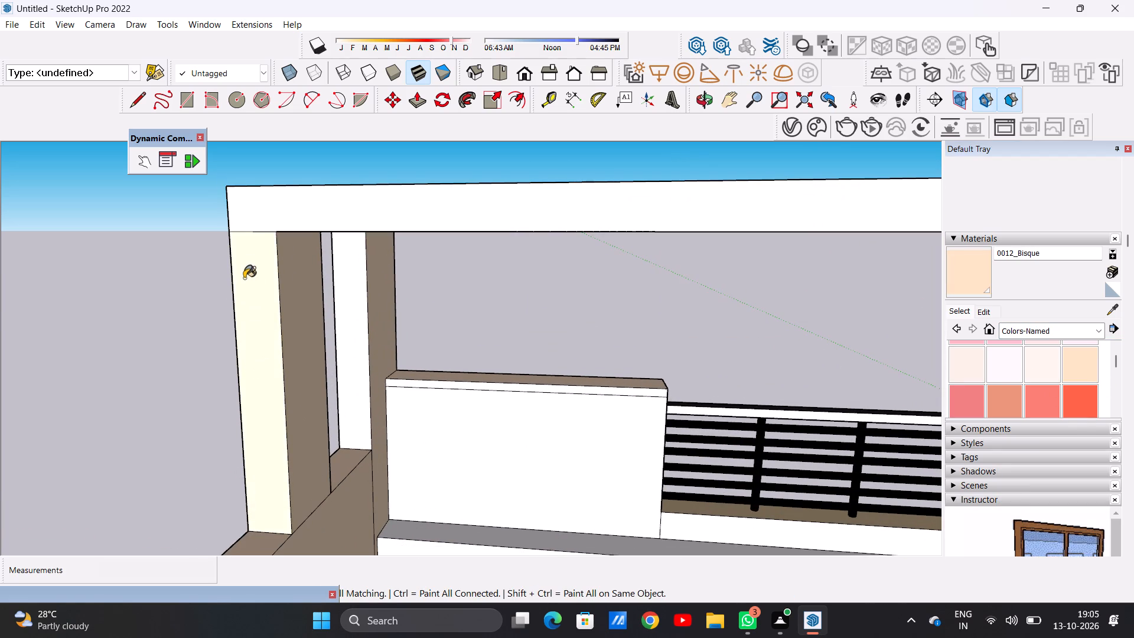
pyautogui.click(245, 218)
# Paint the remaining white face of the far front post at the pergola's open end with 0012_Bisque.
pyautogui.scroll(-4, 438, 381)
pyautogui.scroll(1, 378, 364)
pyautogui.scroll(-2, 378, 364)
pyautogui.scroll(3, 378, 364)
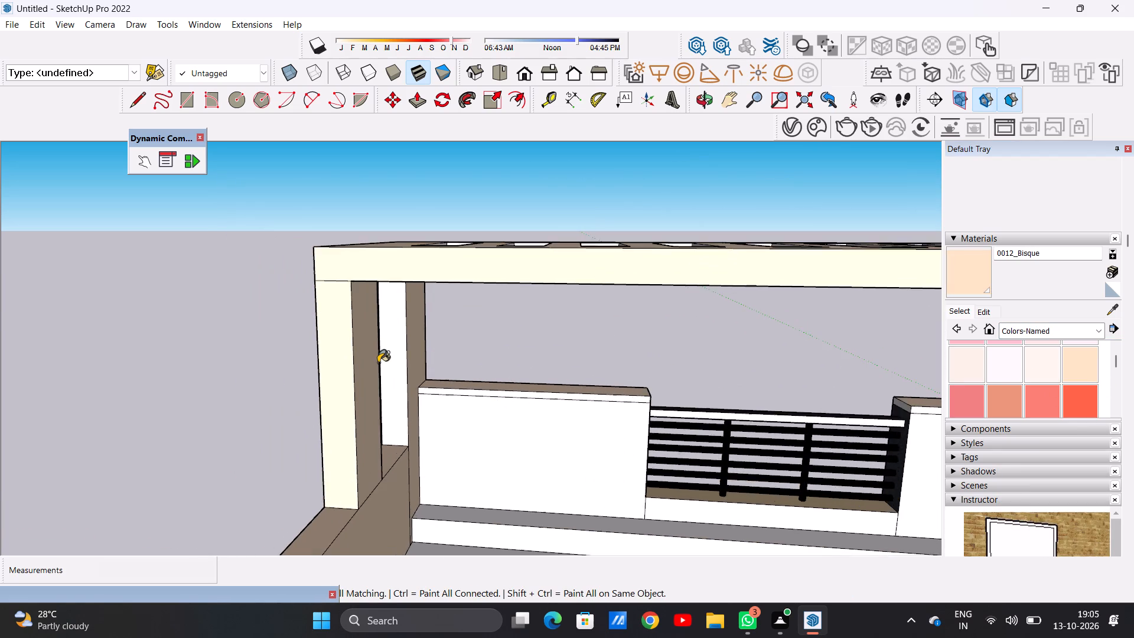
pyautogui.scroll(11, 378, 363)
pyautogui.click(393, 361)
pyautogui.scroll(-8, 429, 428)
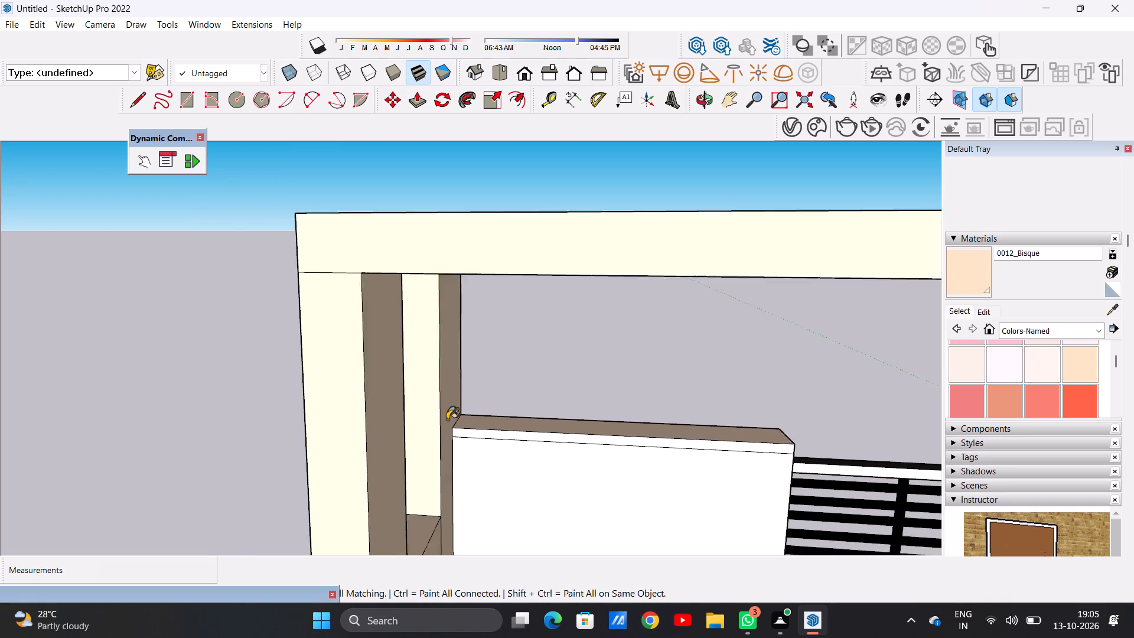
pyautogui.scroll(-13, 447, 419)
# Paint the terrace ledge's top and front, plus the inner face and cap strip of the parapet block at the open end, with 0012_Bisque.
pyautogui.moveTo(393, 416); pyautogui.dragTo(600, 406, button='middle')
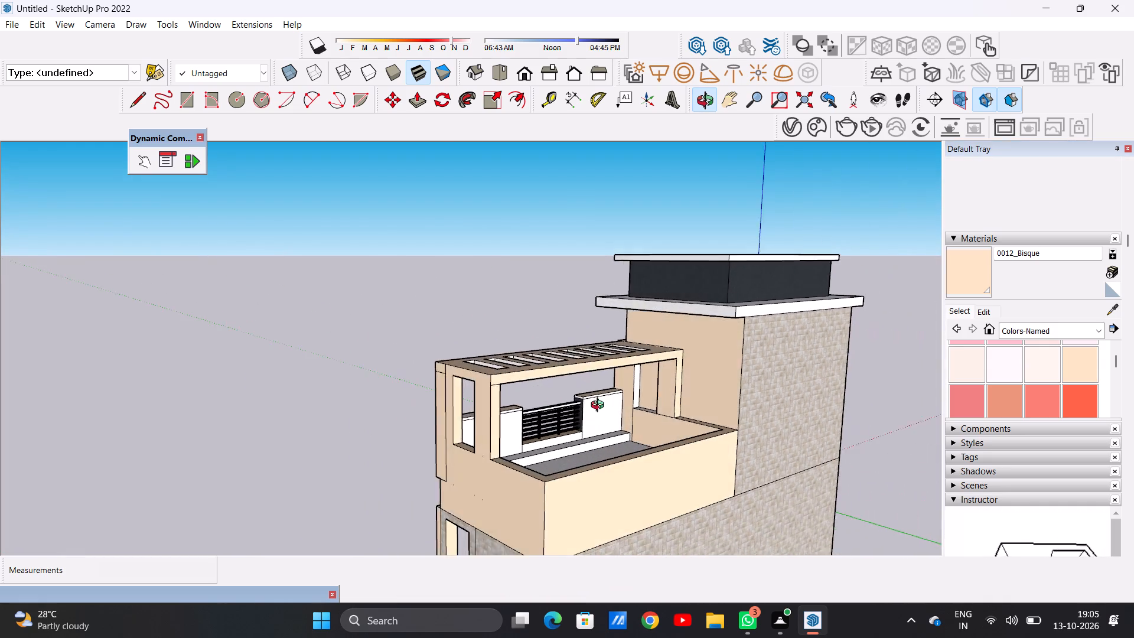
pyautogui.moveTo(600, 406); pyautogui.dragTo(426, 393, button='middle')
pyautogui.scroll(5, 535, 471)
pyautogui.scroll(-1, 536, 473)
pyautogui.scroll(1, 536, 473)
pyautogui.scroll(-1, 536, 473)
pyautogui.scroll(5, 536, 473)
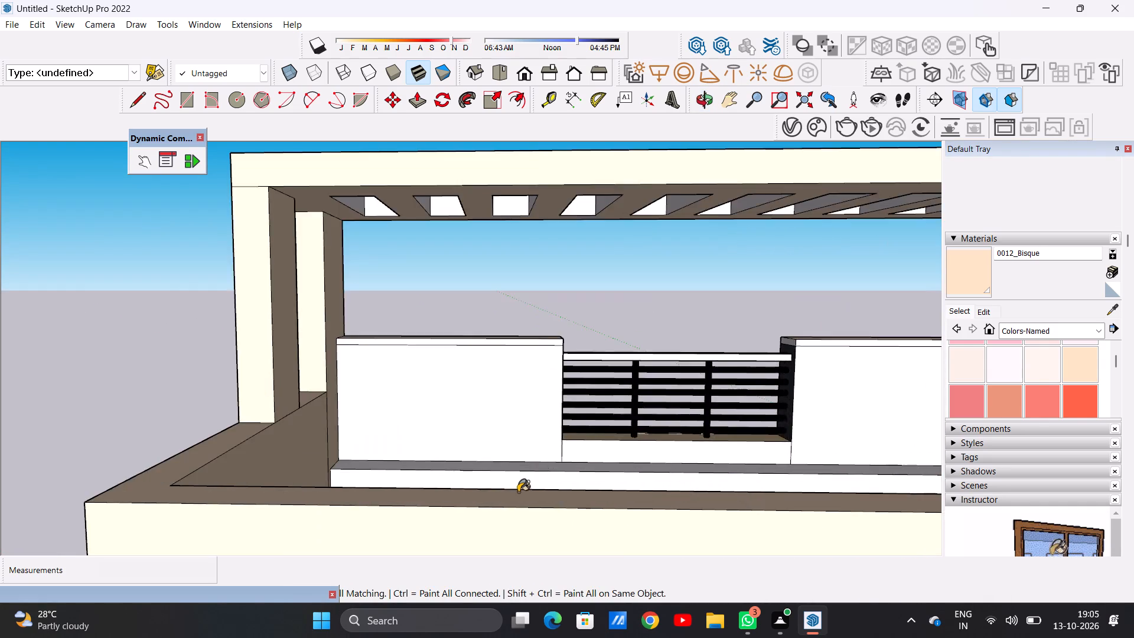
pyautogui.scroll(2, 518, 492)
pyautogui.moveTo(517, 492); pyautogui.dragTo(523, 528, button='middle')
pyautogui.scroll(6, 488, 464)
pyautogui.click(483, 427)
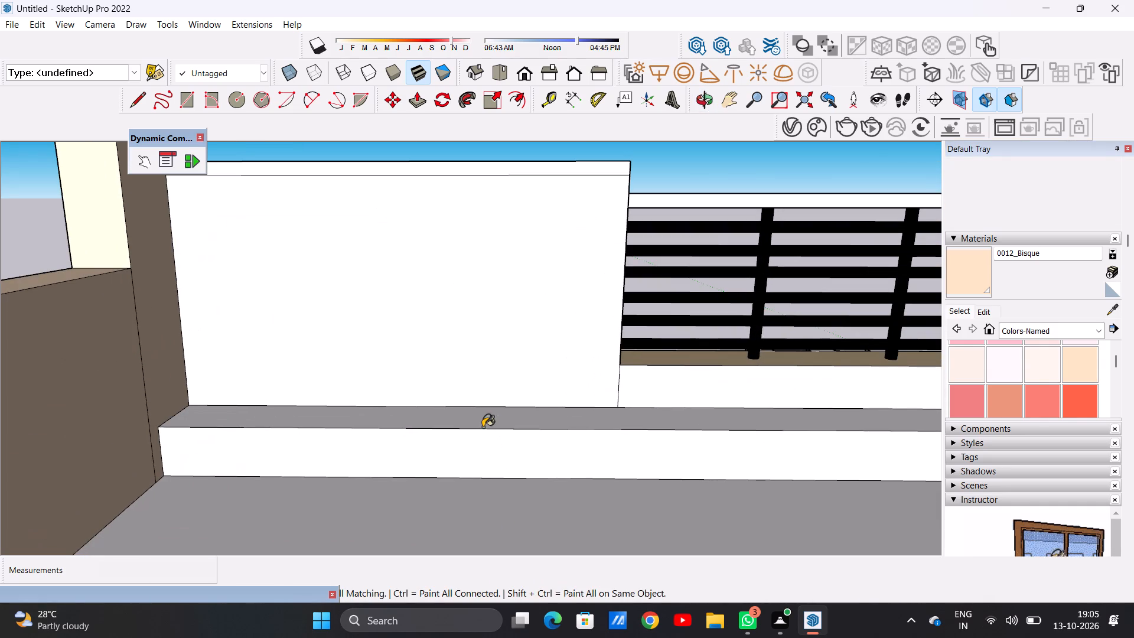
pyautogui.click(491, 460)
pyautogui.click(482, 347)
pyautogui.scroll(-4, 433, 398)
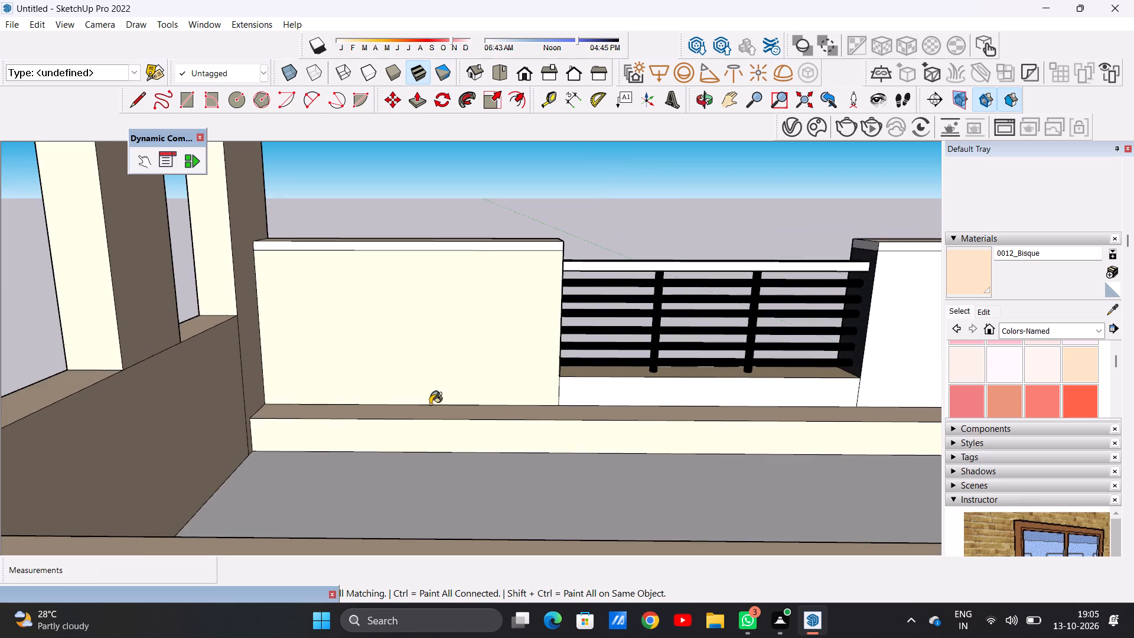
pyautogui.scroll(9, 511, 284)
pyautogui.click(571, 193)
pyautogui.scroll(-1, 435, 327)
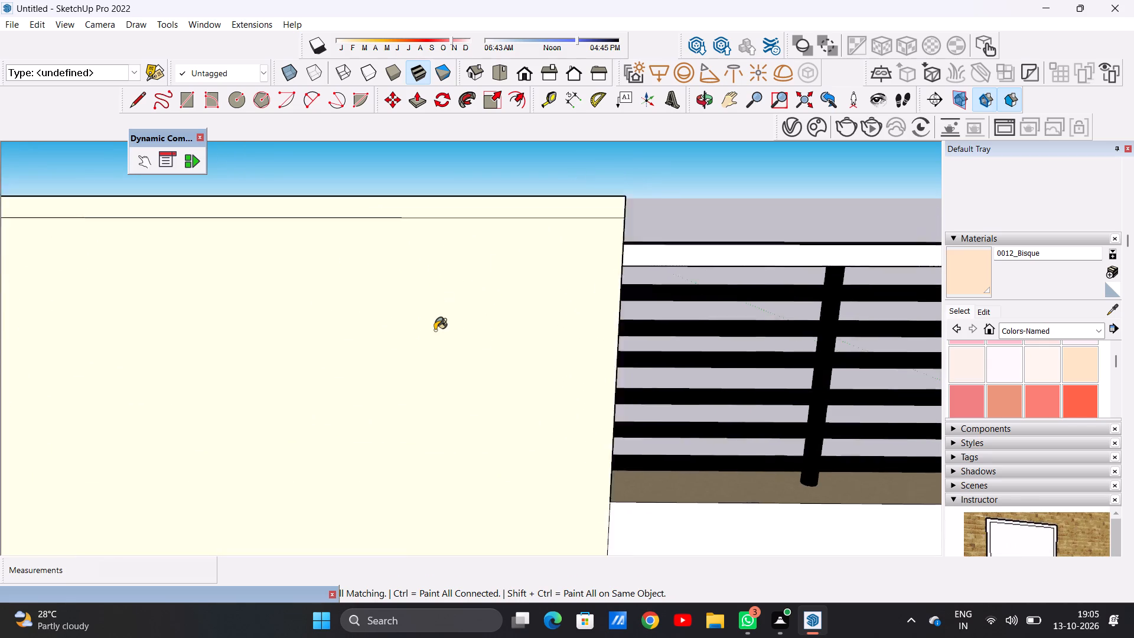
# Paint the strip below the terrace railing, the tower-side parapet block with its cap strip, and the adjacent white post with 0012_Bisque.
pyautogui.scroll(-9, 435, 330)
pyautogui.click(608, 419)
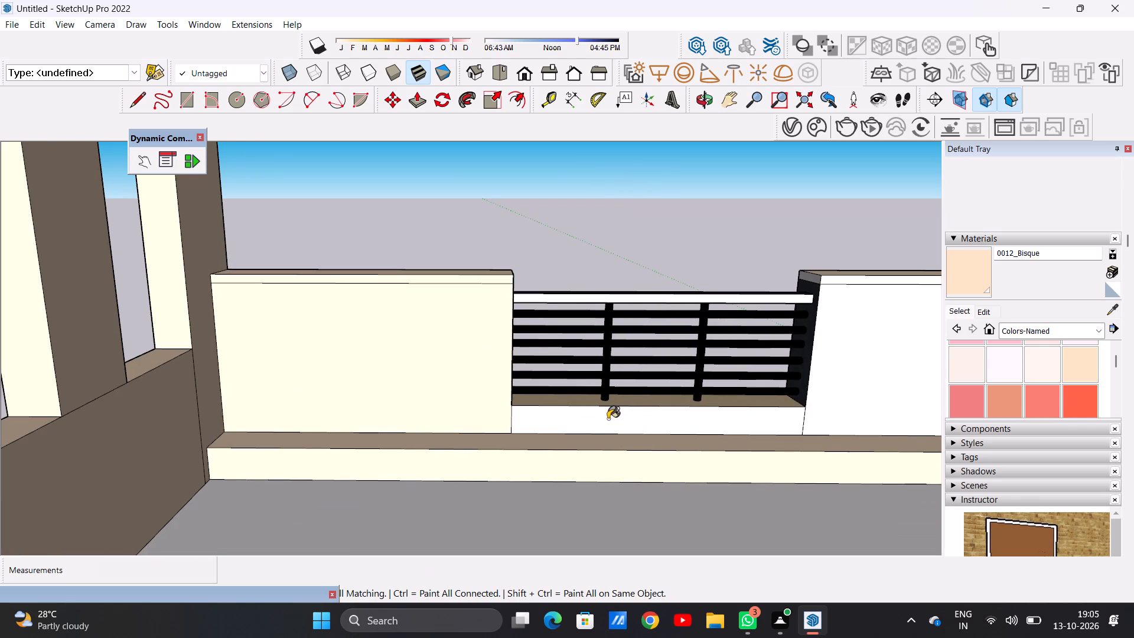
pyautogui.scroll(-7, 408, 442)
pyautogui.scroll(10, 652, 380)
pyautogui.click(640, 409)
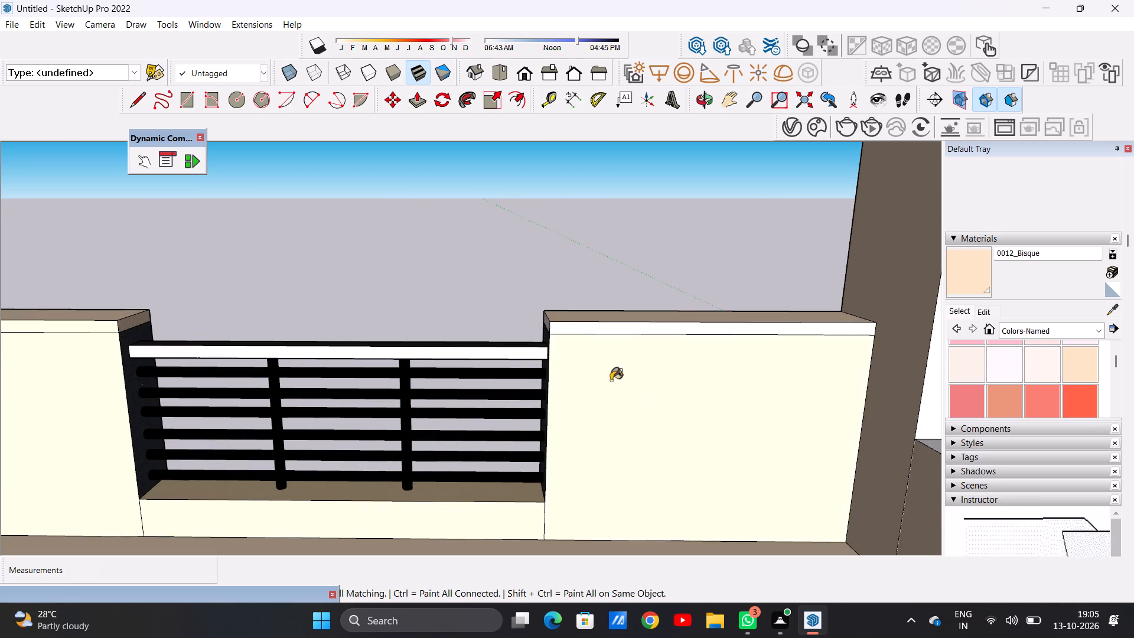
pyautogui.scroll(7, 575, 324)
pyautogui.click(571, 327)
pyautogui.scroll(-12, 615, 372)
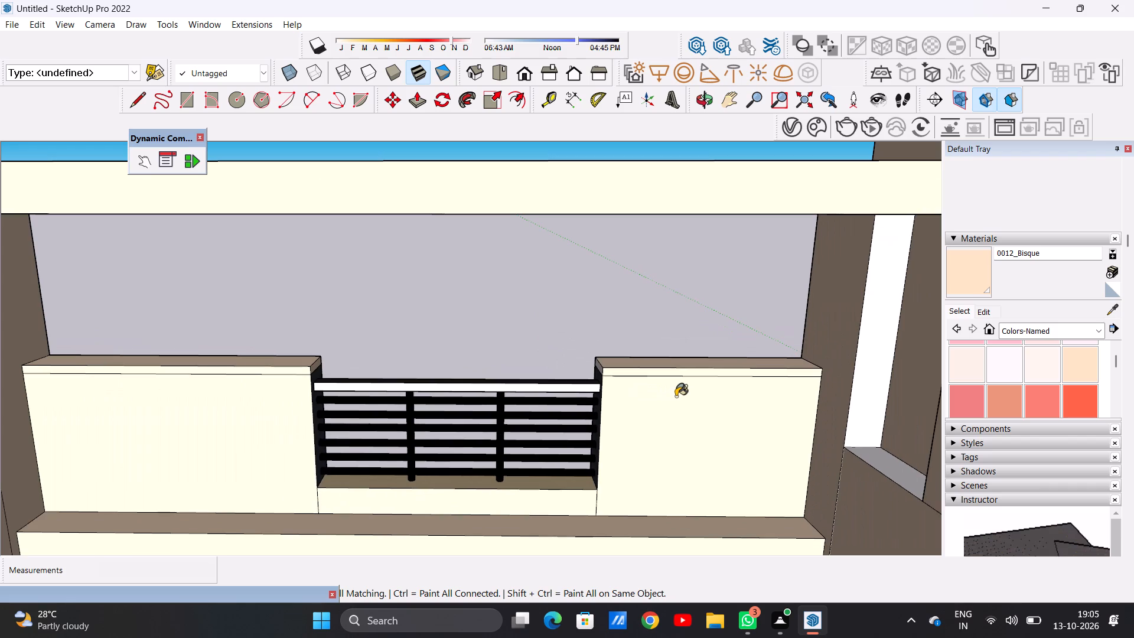
pyautogui.click(878, 331)
pyautogui.scroll(-3, 744, 396)
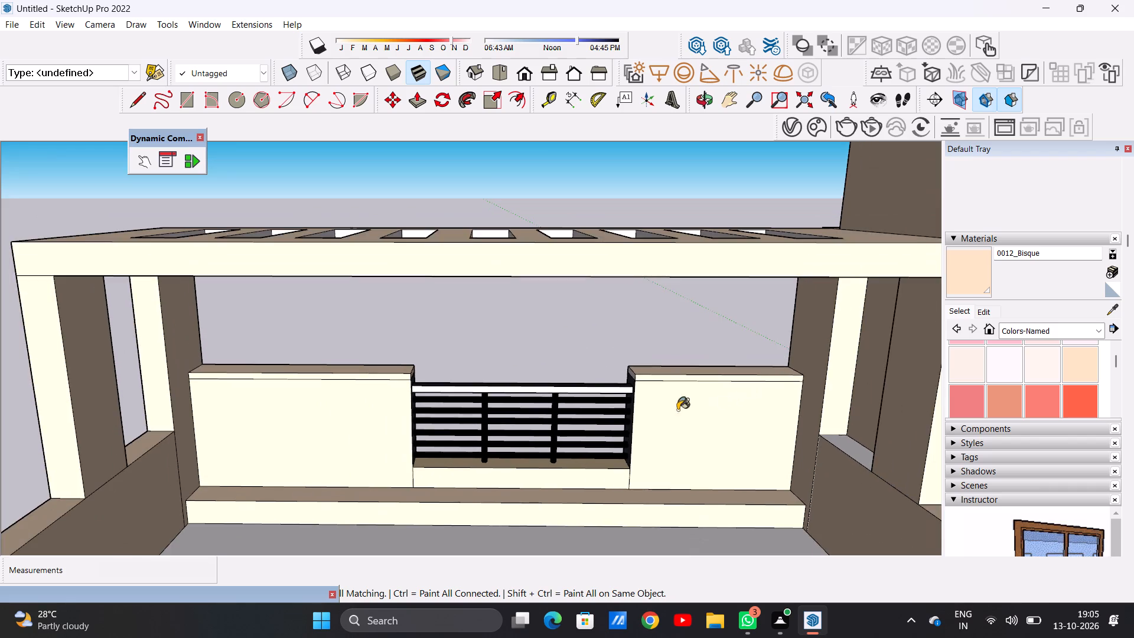
# Paint the white inner face of the terrace railing's top rail with Formica Laminate Dark from the Synthetic Surfaces collection.
pyautogui.scroll(8, 592, 399)
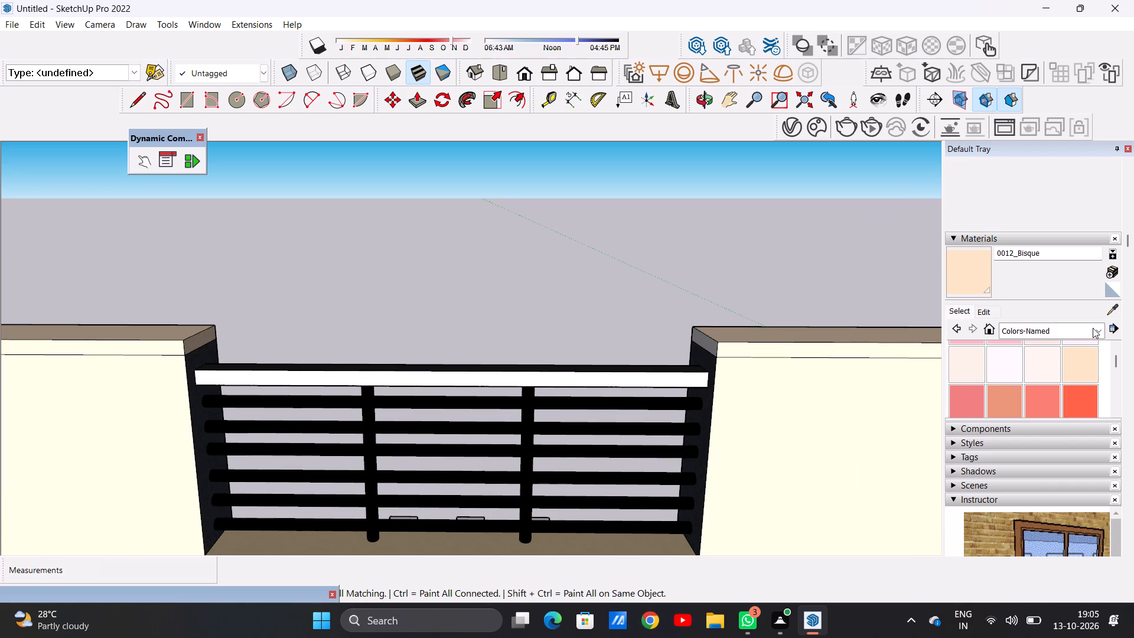
pyautogui.click(1100, 324)
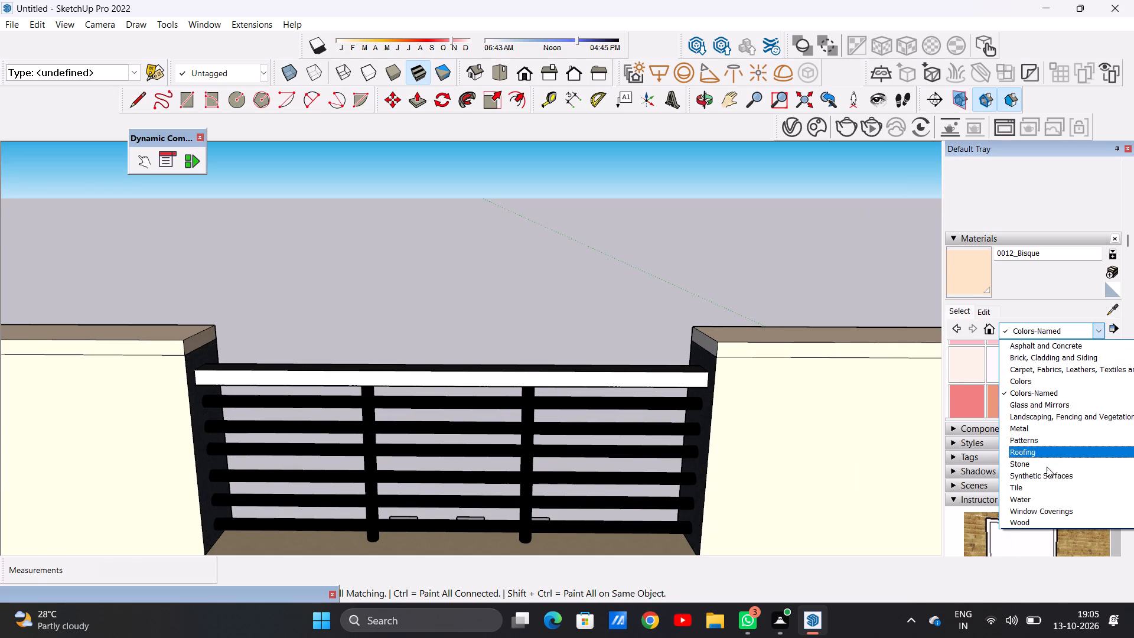
pyautogui.click(1047, 474)
pyautogui.click(1075, 366)
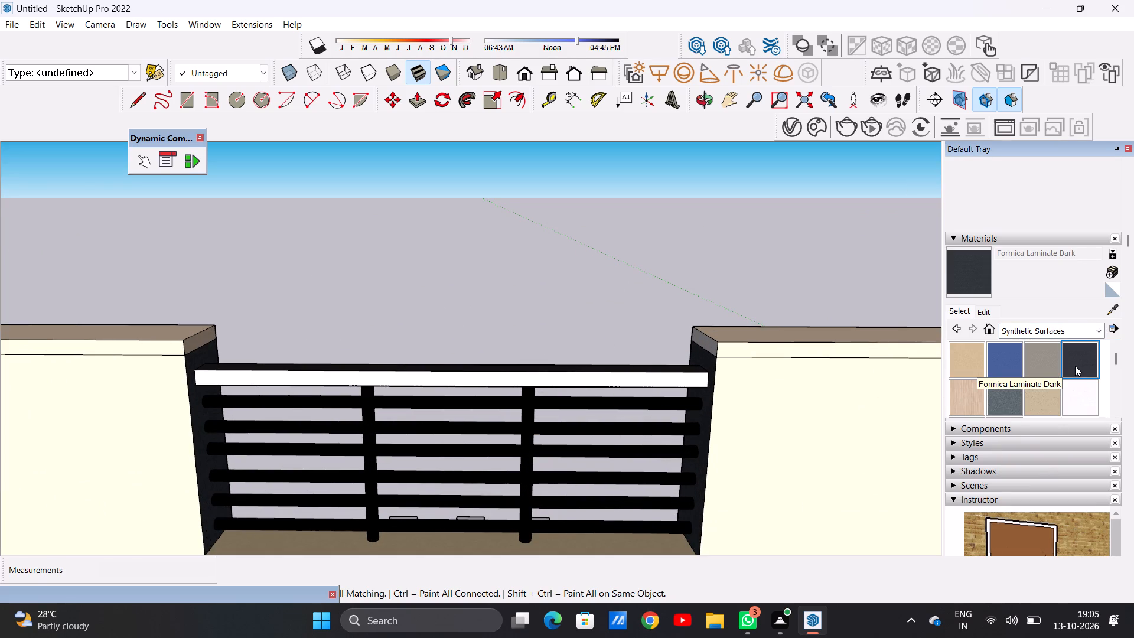
pyautogui.scroll(1, 644, 376)
pyautogui.scroll(-1, 644, 376)
pyautogui.scroll(7, 644, 376)
pyautogui.scroll(-1, 644, 376)
pyautogui.scroll(3, 644, 376)
pyautogui.click(644, 376)
pyautogui.scroll(-1, 644, 376)
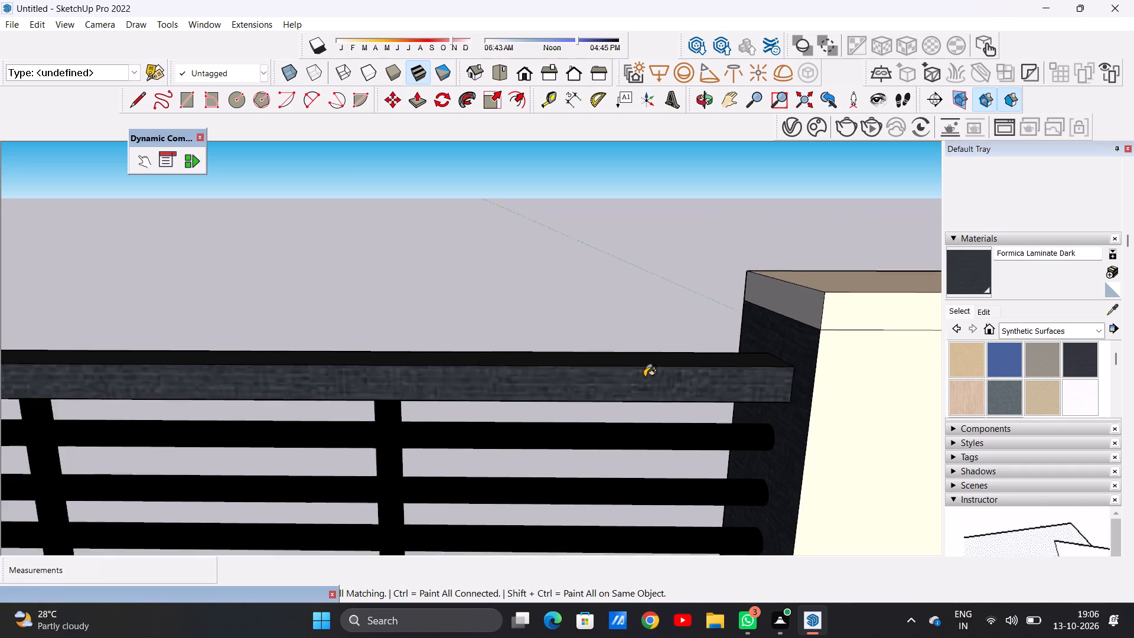
pyautogui.scroll(-11, 644, 377)
# Paint the end face of the tower-side parapet cap beside the railing with 0012_Bisque from the Colors-Named collection.
pyautogui.moveTo(715, 370); pyautogui.dragTo(788, 368, button='middle')
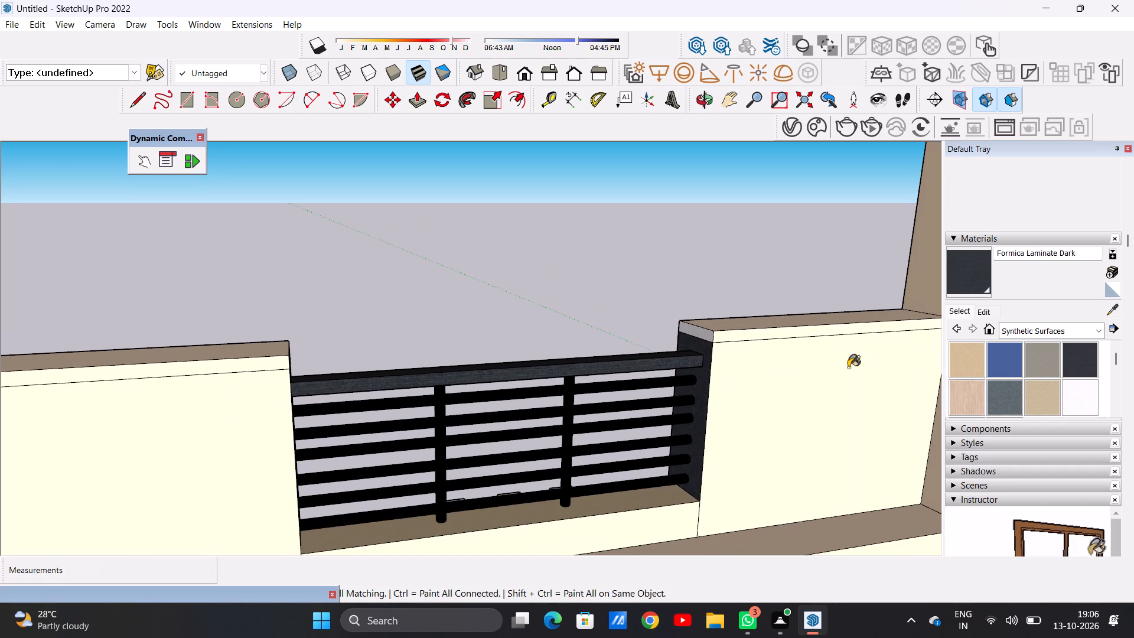
pyautogui.click(1097, 330)
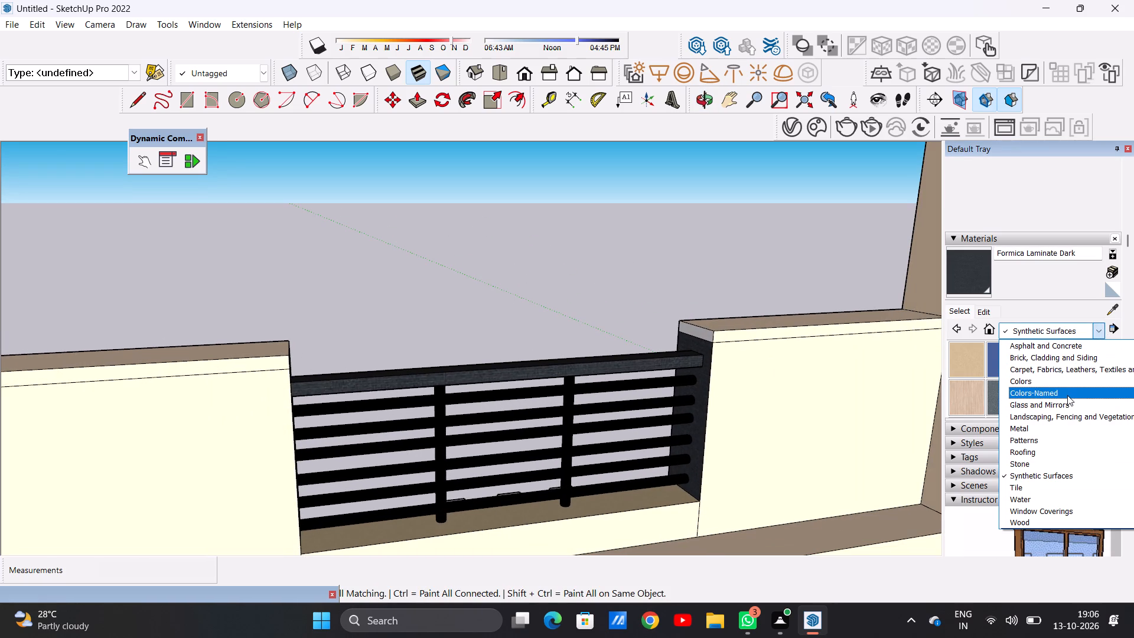
pyautogui.click(1067, 395)
pyautogui.scroll(-1, 1067, 386)
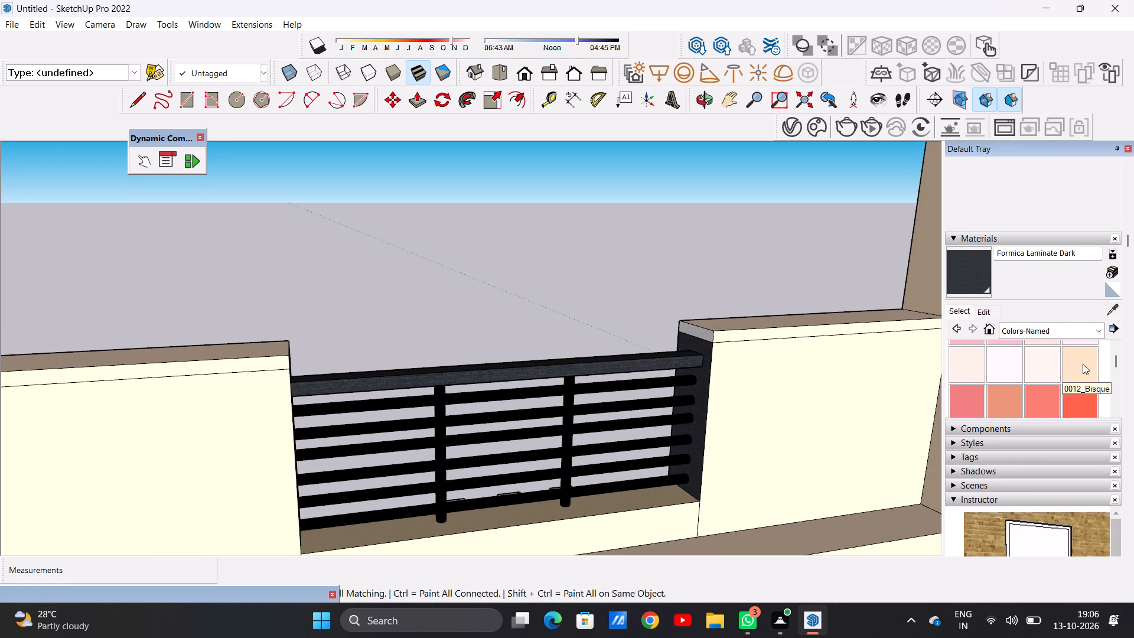
pyautogui.click(1083, 364)
pyautogui.scroll(4, 684, 327)
pyautogui.scroll(-1, 684, 327)
pyautogui.scroll(9, 689, 328)
pyautogui.click(701, 334)
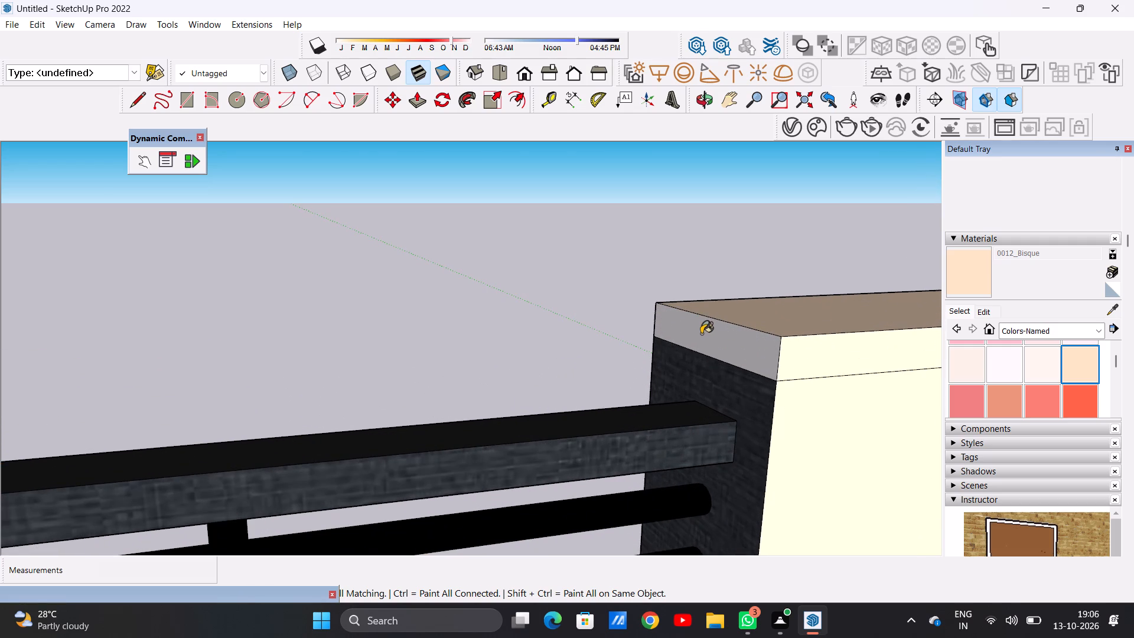
pyautogui.scroll(-20, 654, 384)
pyautogui.scroll(-2, 654, 384)
# Examine the pergola's slotted top and the terrace from above for unpainted faces.
pyautogui.moveTo(631, 392); pyautogui.dragTo(565, 381, button='middle')
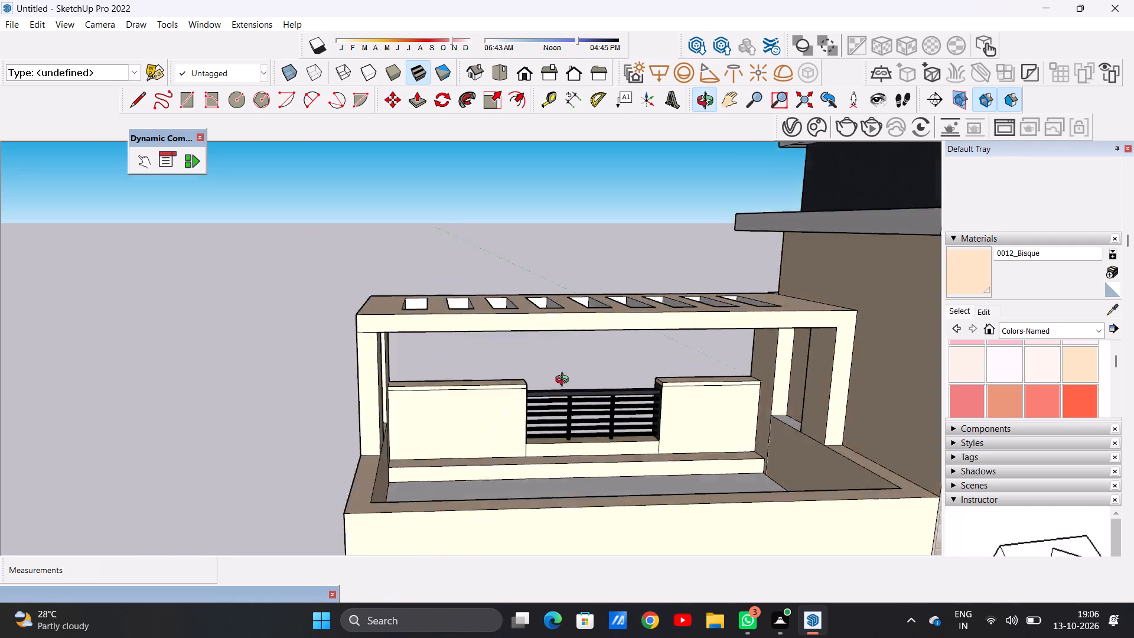
pyautogui.moveTo(565, 381); pyautogui.dragTo(516, 425, button='middle')
pyautogui.scroll(3, 406, 327)
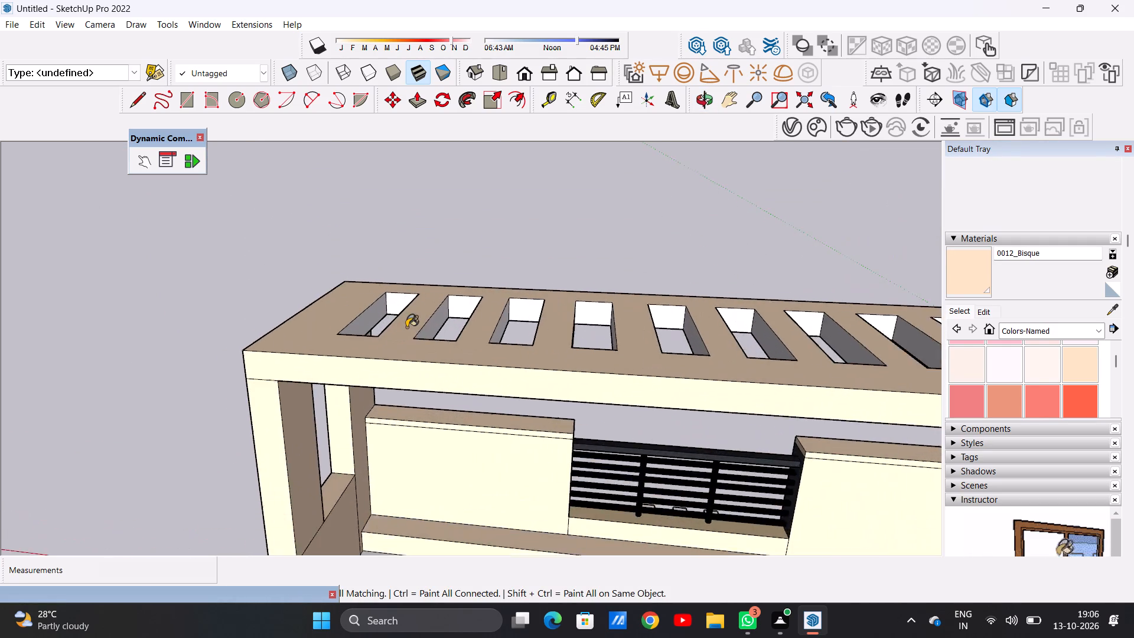
pyautogui.scroll(5, 406, 327)
pyautogui.scroll(-1, 387, 319)
pyautogui.scroll(2, 387, 319)
pyautogui.scroll(-20, 532, 443)
pyautogui.scroll(-2, 532, 443)
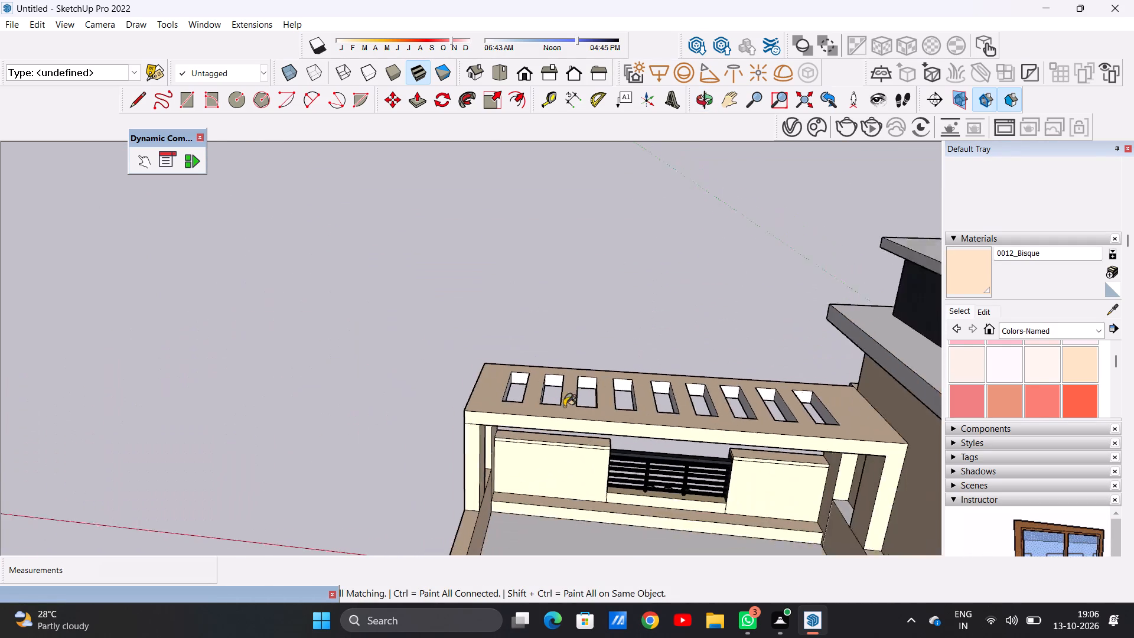
pyautogui.scroll(-7, 564, 406)
pyautogui.moveTo(572, 461); pyautogui.dragTo(555, 399, button='middle')
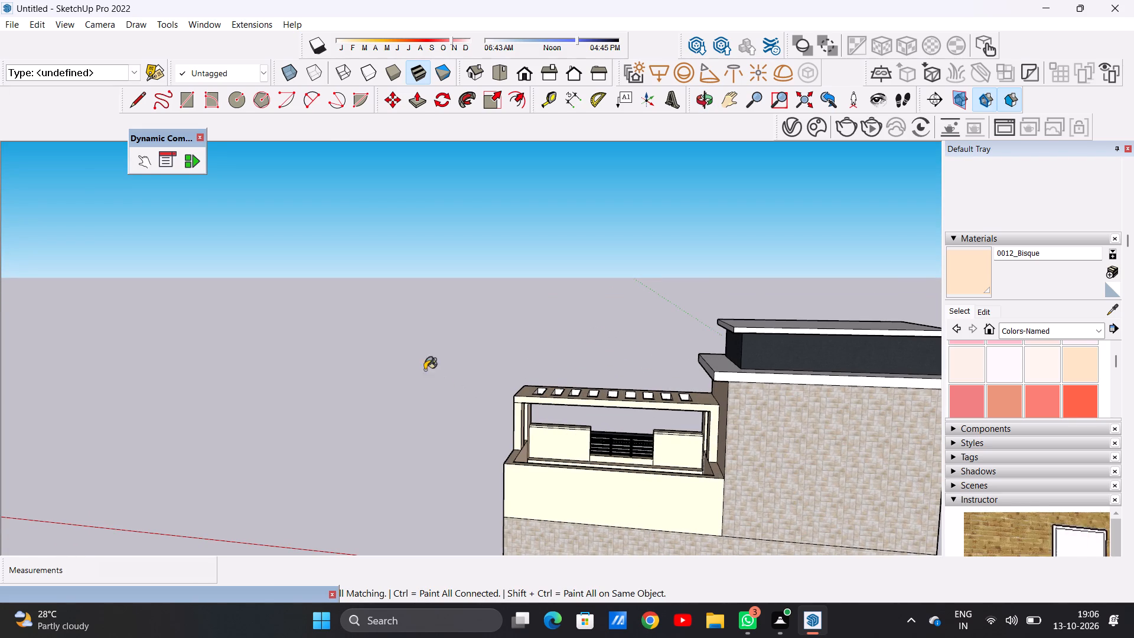
# Paint the lower tower roof slab's front edge, front underside and outer side underside with 0012_Bisque.
pyautogui.scroll(-5, 439, 369)
pyautogui.moveTo(432, 369); pyautogui.dragTo(749, 356, button='middle')
pyautogui.moveTo(507, 369); pyautogui.dragTo(848, 359, button='middle')
pyautogui.moveTo(527, 377); pyautogui.dragTo(528, 377, button='middle')
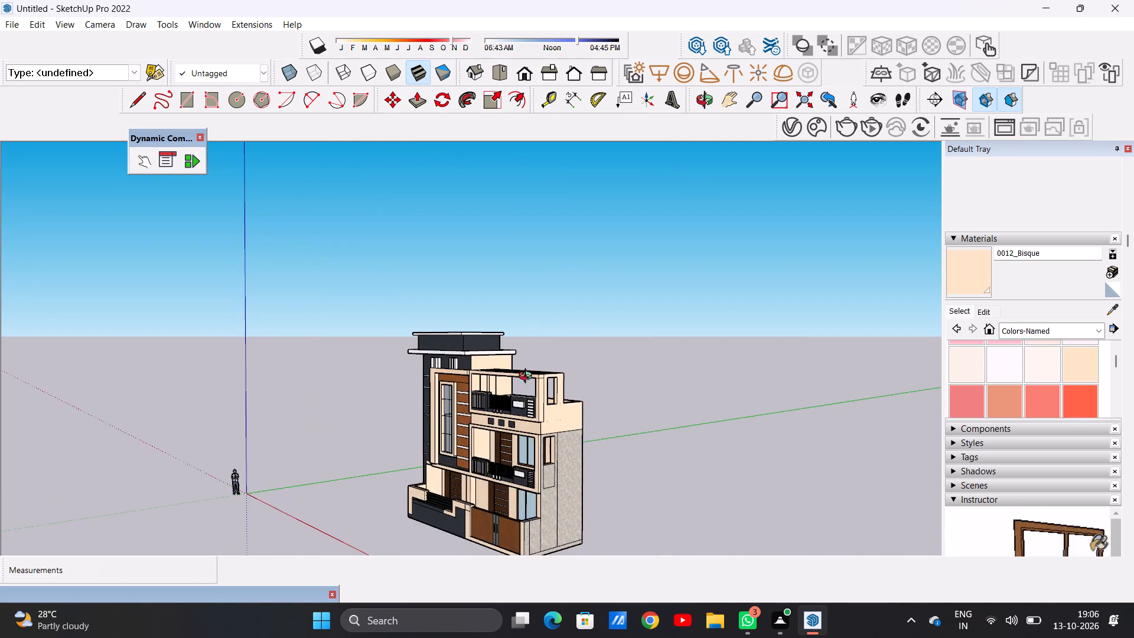
pyautogui.moveTo(528, 377); pyautogui.dragTo(724, 369, button='middle')
pyautogui.scroll(9, 389, 364)
pyautogui.scroll(-1, 389, 363)
pyautogui.scroll(10, 389, 363)
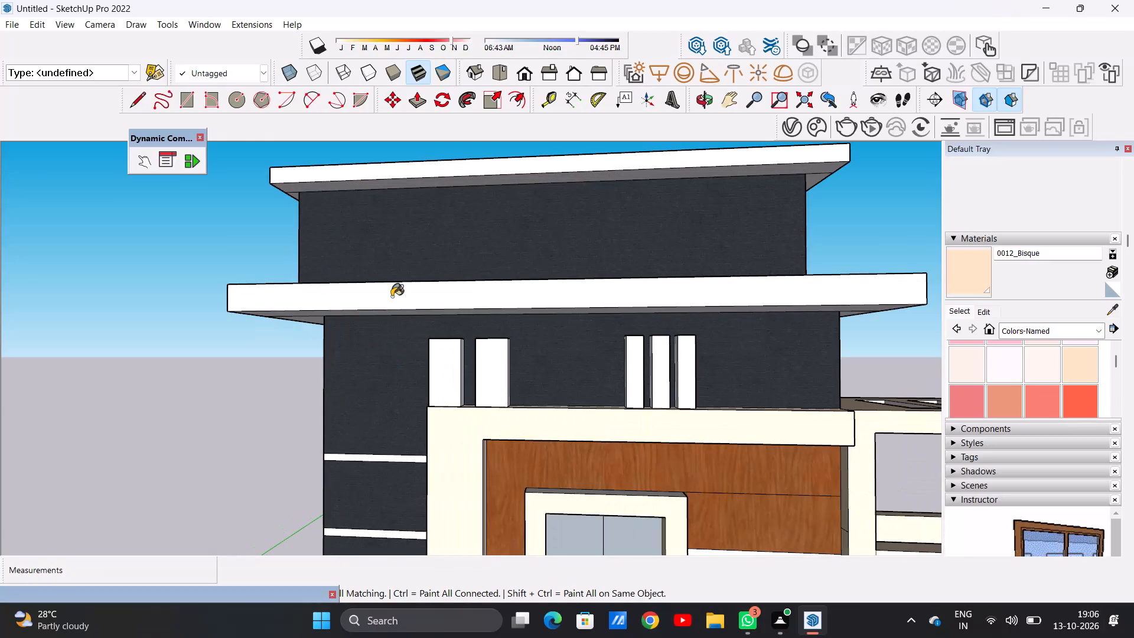
pyautogui.click(392, 297)
pyautogui.scroll(-6, 381, 295)
pyautogui.moveTo(374, 352); pyautogui.dragTo(383, 250, button='middle')
pyautogui.scroll(3, 380, 311)
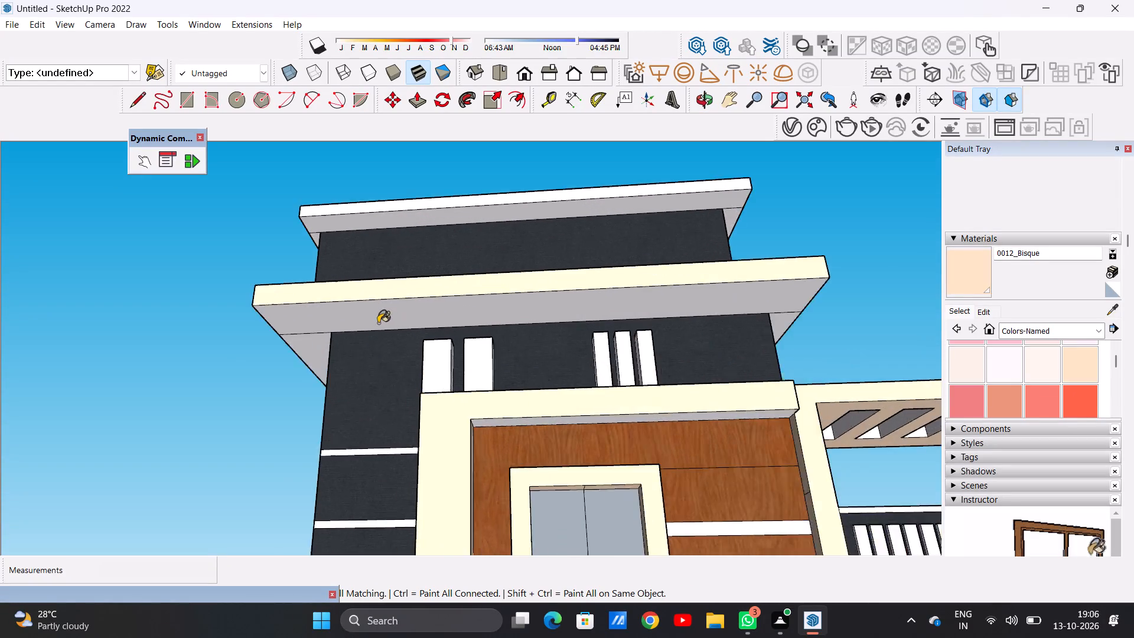
pyautogui.scroll(7, 378, 323)
pyautogui.click(374, 323)
pyautogui.click(258, 367)
pyautogui.scroll(-2, 353, 337)
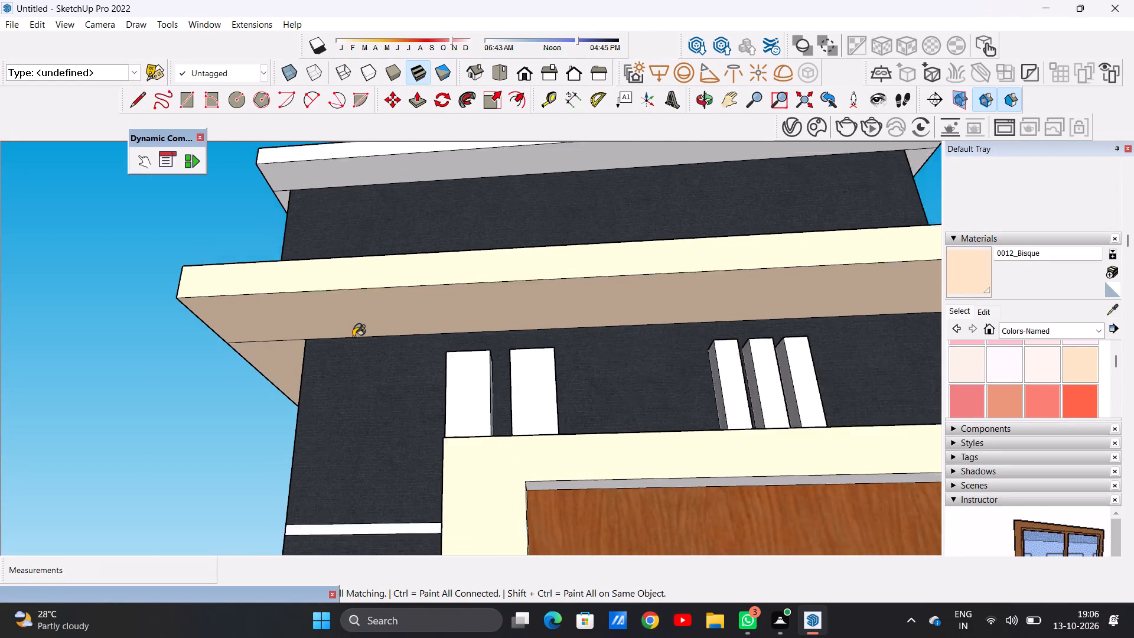
# Paint the lower tower roof slab's underside on the pergola side with 0012_Bisque.
pyautogui.scroll(-8, 353, 337)
pyautogui.moveTo(558, 342); pyautogui.dragTo(374, 337, button='middle')
pyautogui.scroll(4, 610, 281)
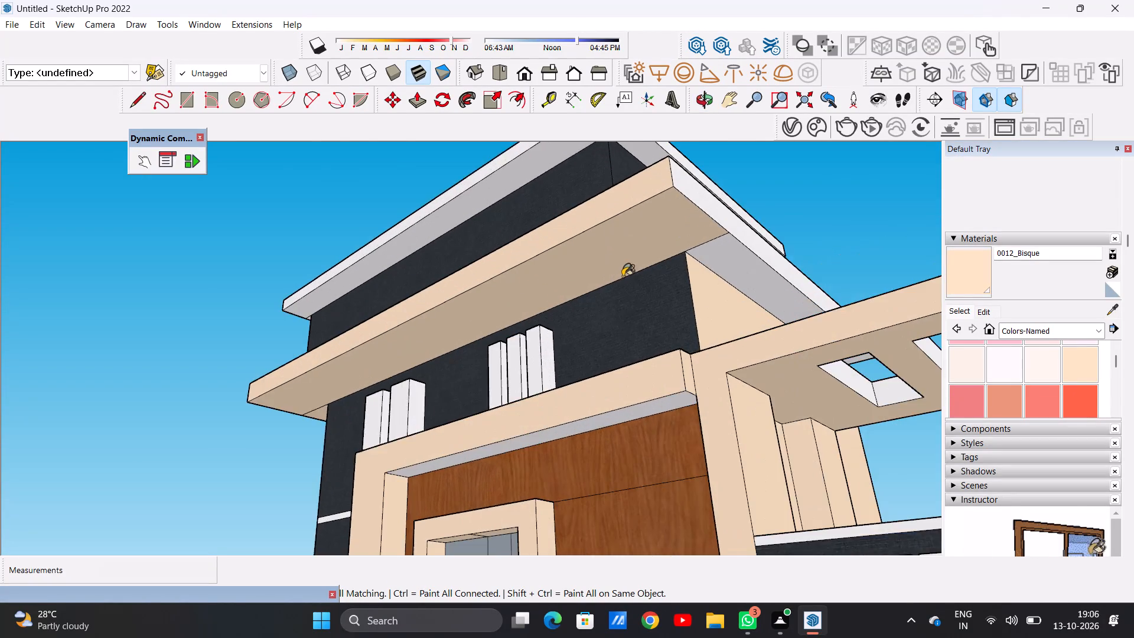
pyautogui.scroll(6, 623, 276)
pyautogui.click(737, 254)
pyautogui.scroll(-5, 659, 275)
pyautogui.moveTo(599, 272); pyautogui.dragTo(607, 361, button='middle')
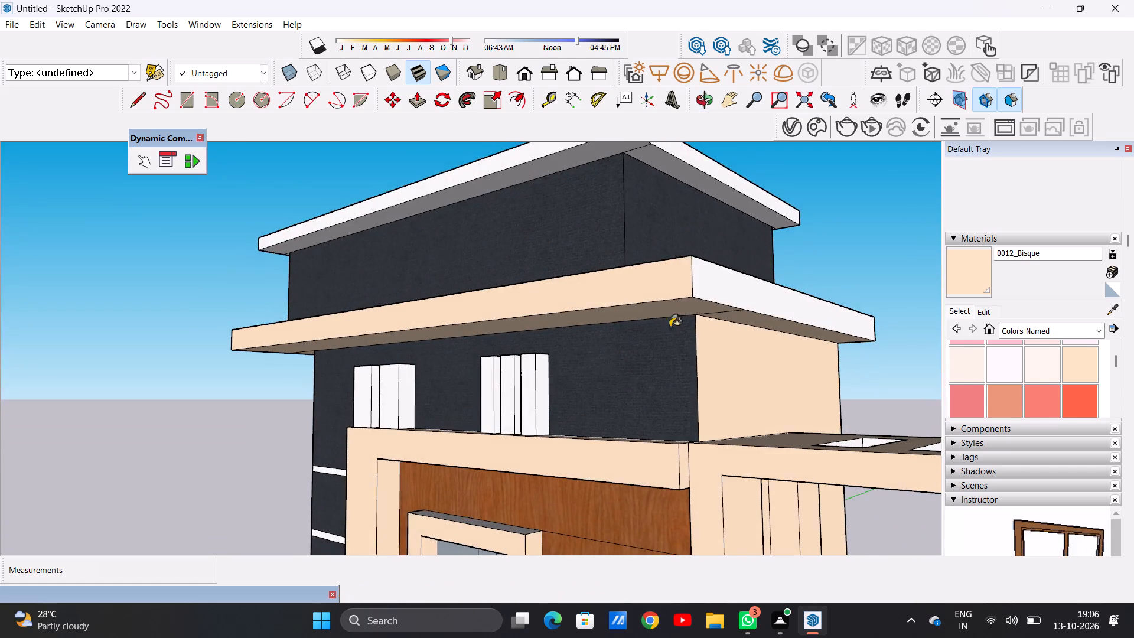
# Paint the lower tower roof slab's pergola-side edge and its exposed top face with 0012_Bisque.
pyautogui.scroll(3, 703, 307)
pyautogui.click(705, 277)
pyautogui.scroll(-9, 613, 346)
pyautogui.scroll(7, 574, 304)
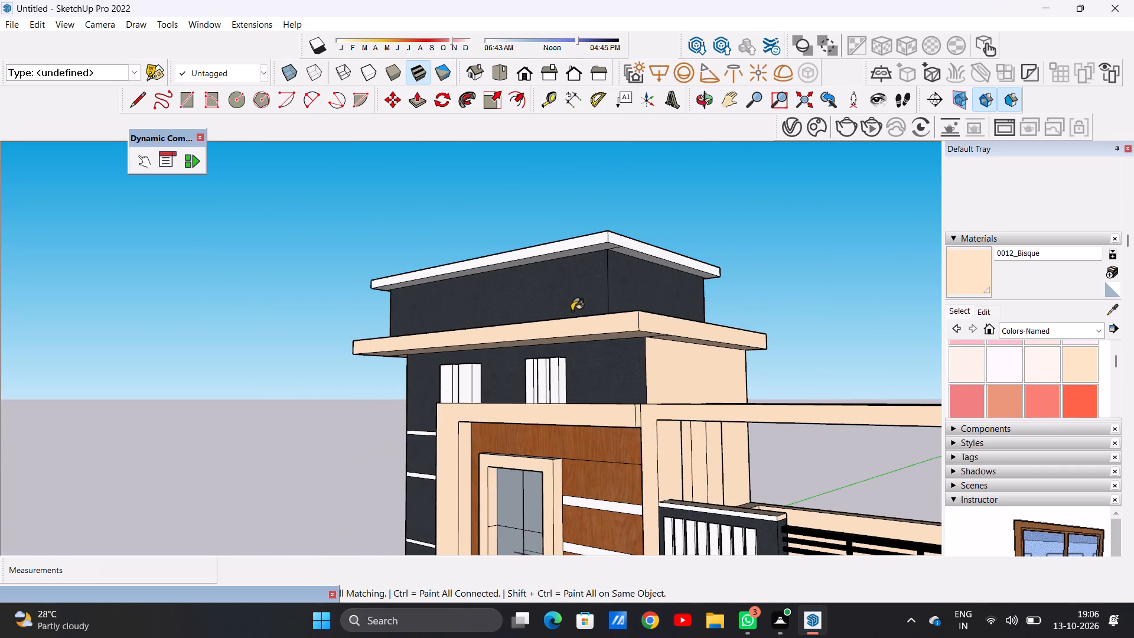
pyautogui.scroll(-4, 572, 311)
pyautogui.moveTo(571, 308); pyautogui.dragTo(606, 417, button='middle')
pyautogui.scroll(8, 598, 386)
pyautogui.scroll(-10, 597, 383)
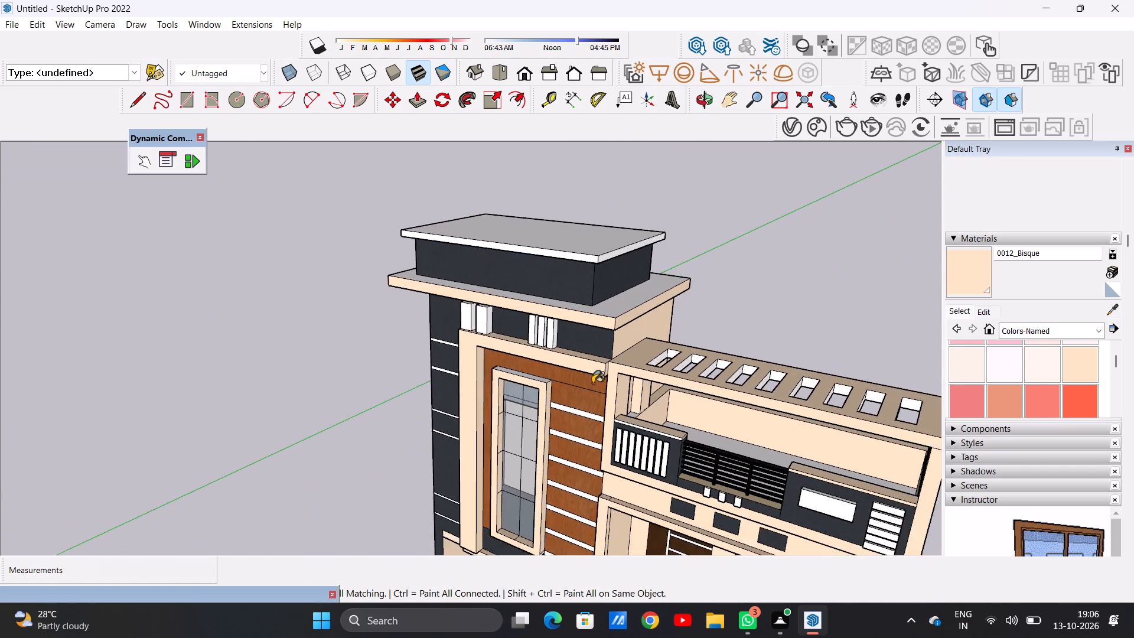
pyautogui.moveTo(590, 384); pyautogui.dragTo(615, 496, button='middle')
pyautogui.scroll(11, 618, 264)
pyautogui.scroll(-1, 625, 340)
pyautogui.click(593, 353)
# Paint the upper tower roof slab's top face, front edge and pergola-side edge with 0012_Bisque.
pyautogui.scroll(-6, 589, 355)
pyautogui.scroll(3, 553, 261)
pyautogui.scroll(-1, 552, 258)
pyautogui.scroll(8, 552, 258)
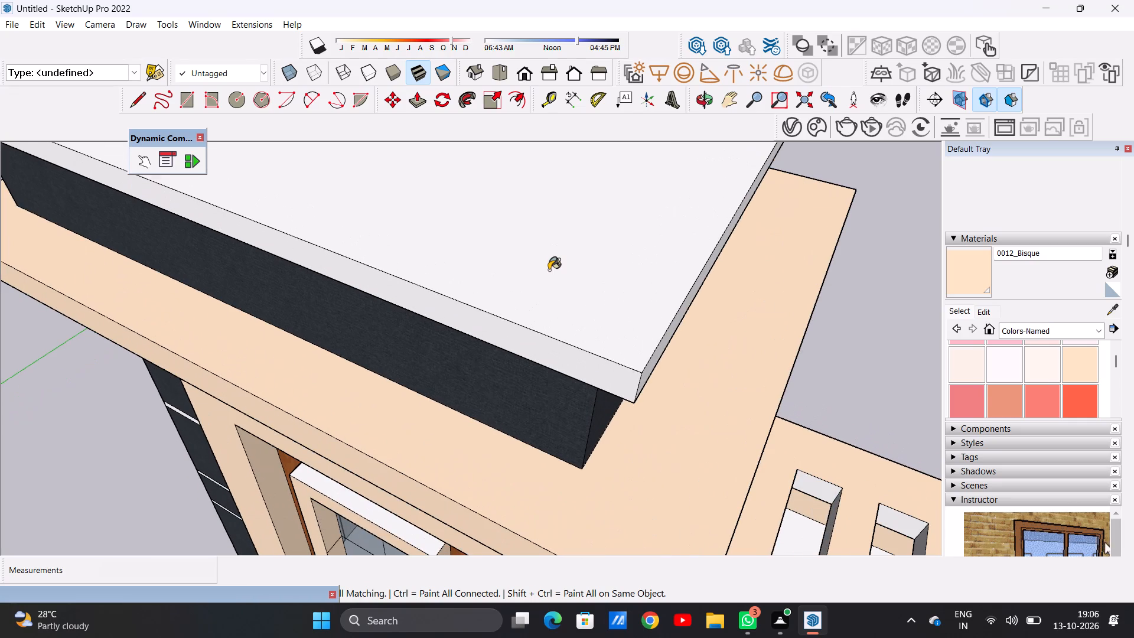
pyautogui.click(549, 270)
pyautogui.click(581, 363)
pyautogui.scroll(-11, 572, 336)
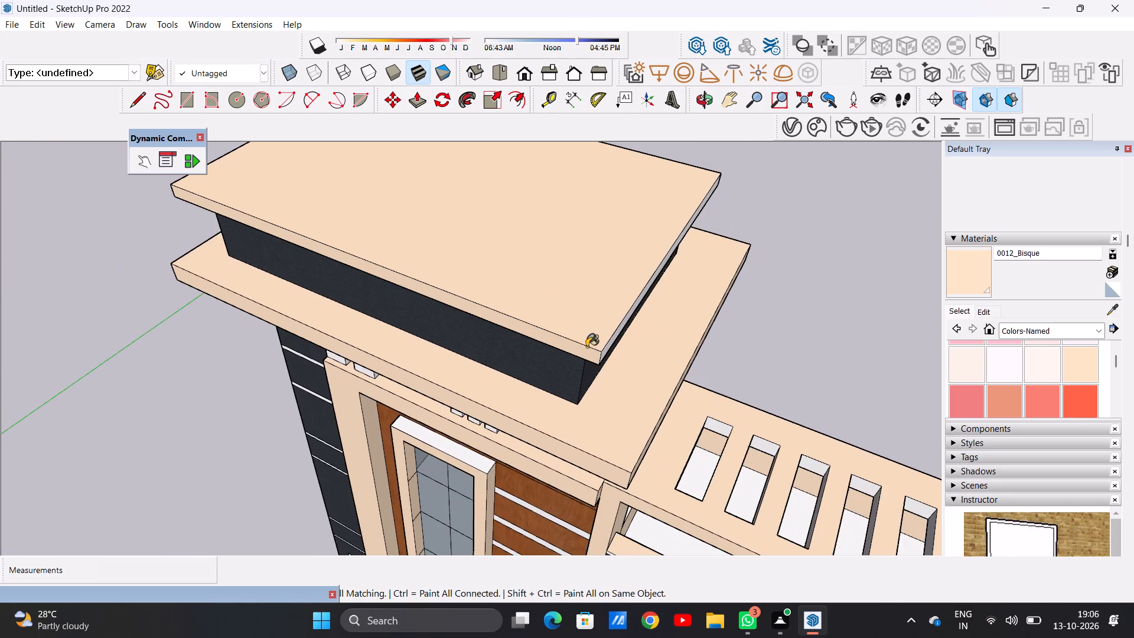
pyautogui.moveTo(581, 345); pyautogui.dragTo(421, 247, button='middle')
pyautogui.scroll(-1, 447, 252)
pyautogui.scroll(4, 447, 252)
pyautogui.click(446, 249)
pyautogui.scroll(-9, 453, 317)
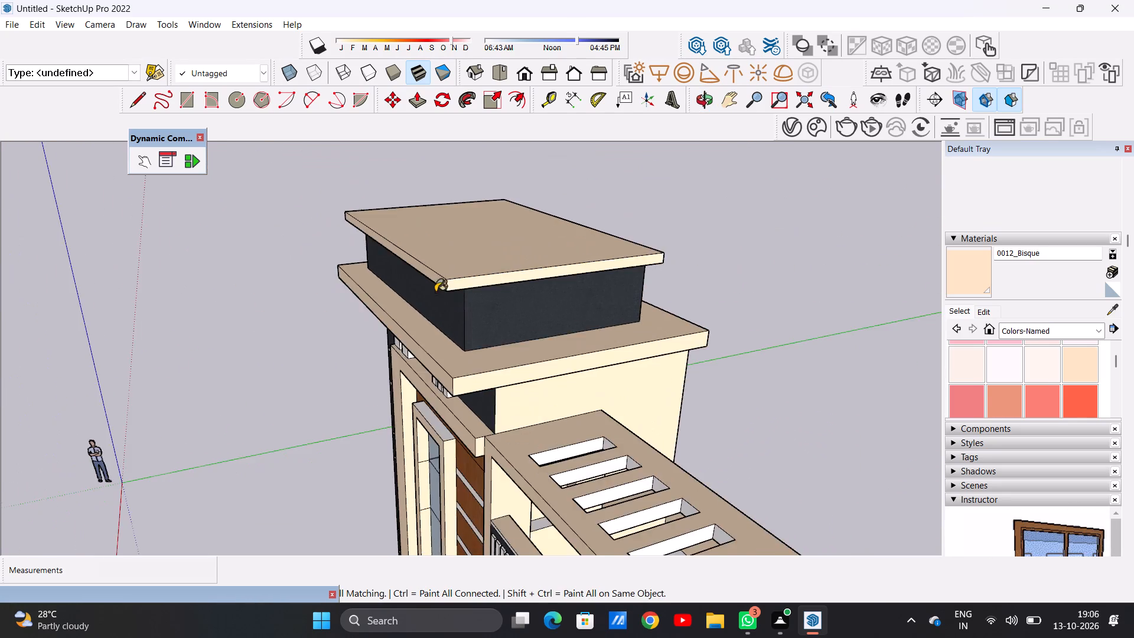
# Paint the rear edges of the lower and upper tower roof slabs with 0012_Bisque.
pyautogui.scroll(-8, 435, 292)
pyautogui.moveTo(556, 296); pyautogui.dragTo(140, 268, button='middle')
pyautogui.scroll(7, 502, 302)
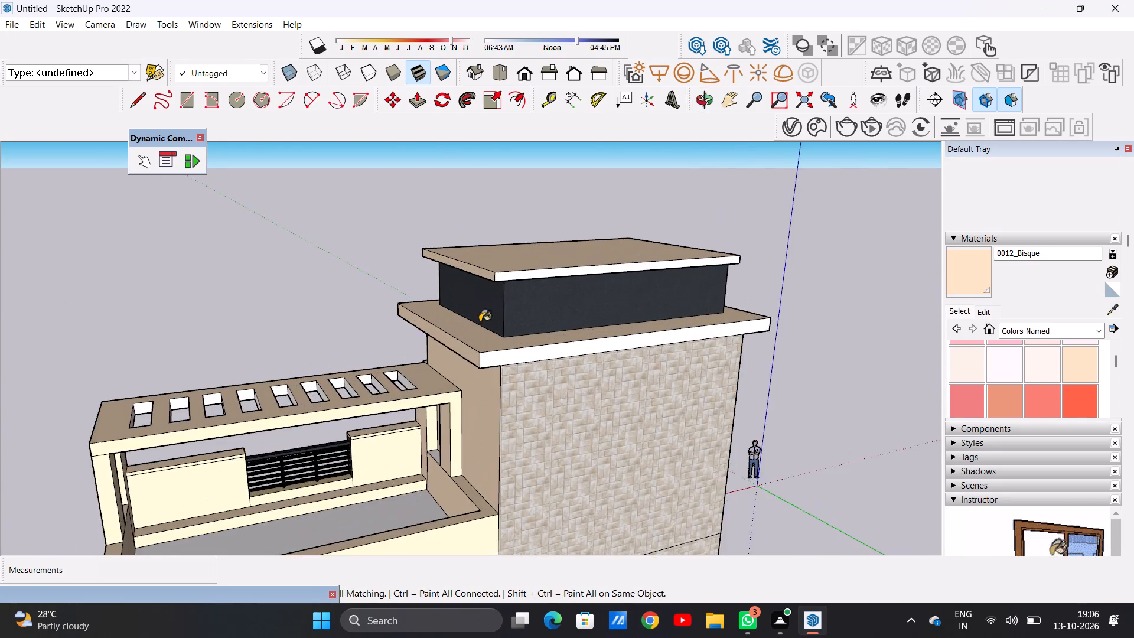
pyautogui.scroll(8, 480, 322)
pyautogui.click(504, 403)
pyautogui.scroll(-7, 505, 404)
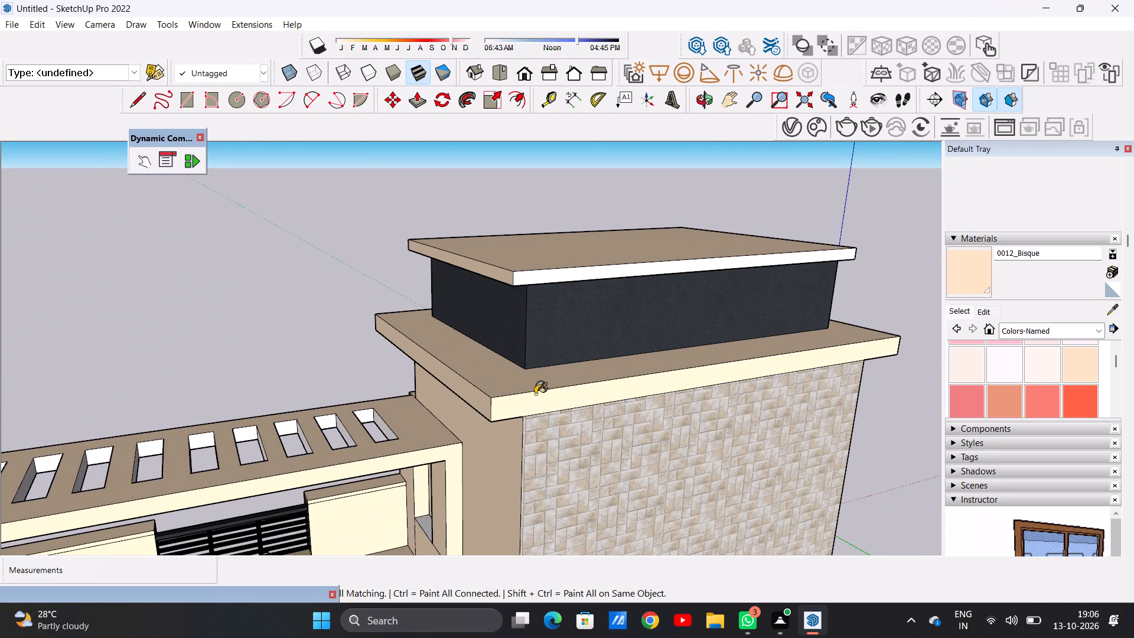
pyautogui.scroll(10, 528, 274)
pyautogui.click(528, 282)
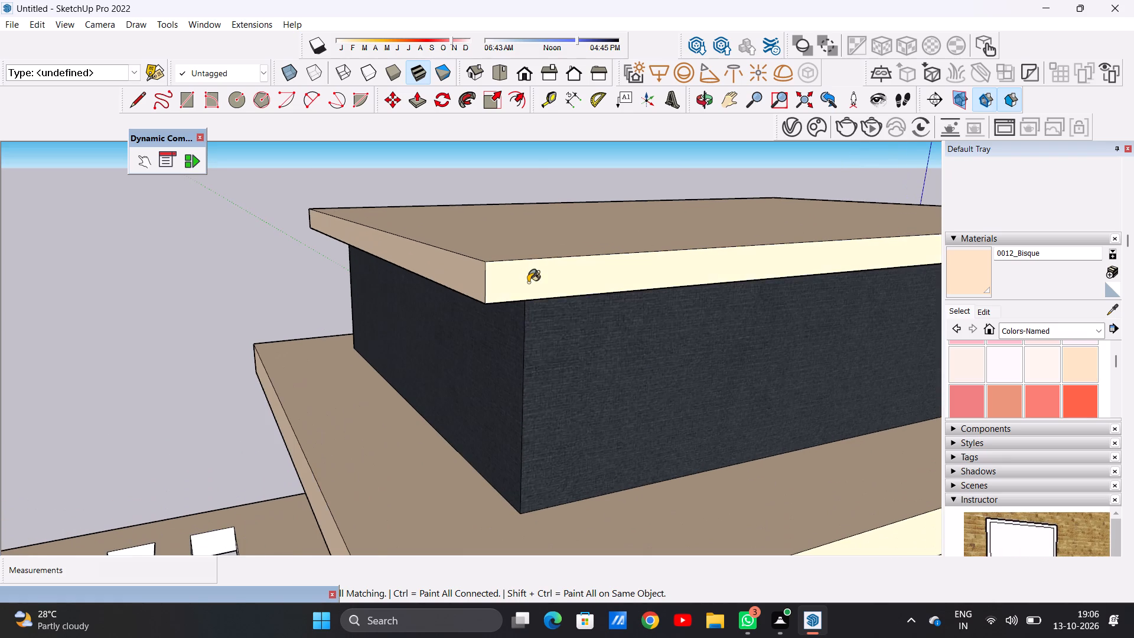
# Paint the outer side edges of both tower roof slabs, on the side away from the pergola, with 0012_Bisque.
pyautogui.scroll(-18, 525, 290)
pyautogui.moveTo(504, 300); pyautogui.dragTo(0, 295, button='middle')
pyautogui.scroll(5, 537, 304)
pyautogui.scroll(-1, 540, 288)
pyautogui.scroll(16, 523, 264)
pyautogui.scroll(-1, 488, 270)
pyautogui.scroll(1, 489, 268)
pyautogui.click(511, 244)
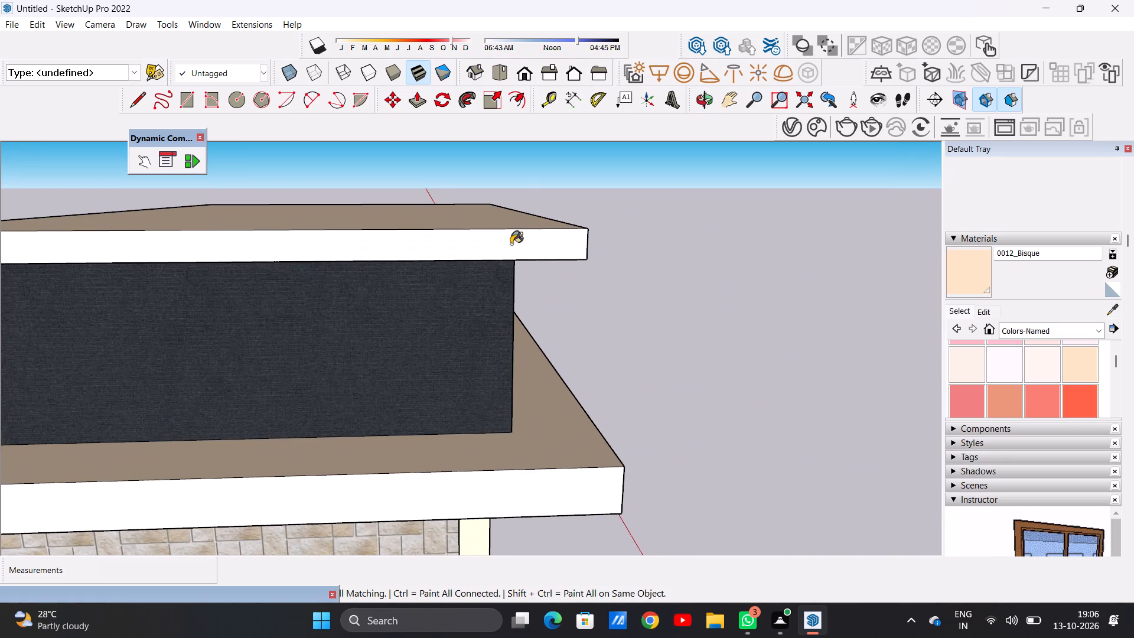
pyautogui.click(566, 489)
pyautogui.press('space')
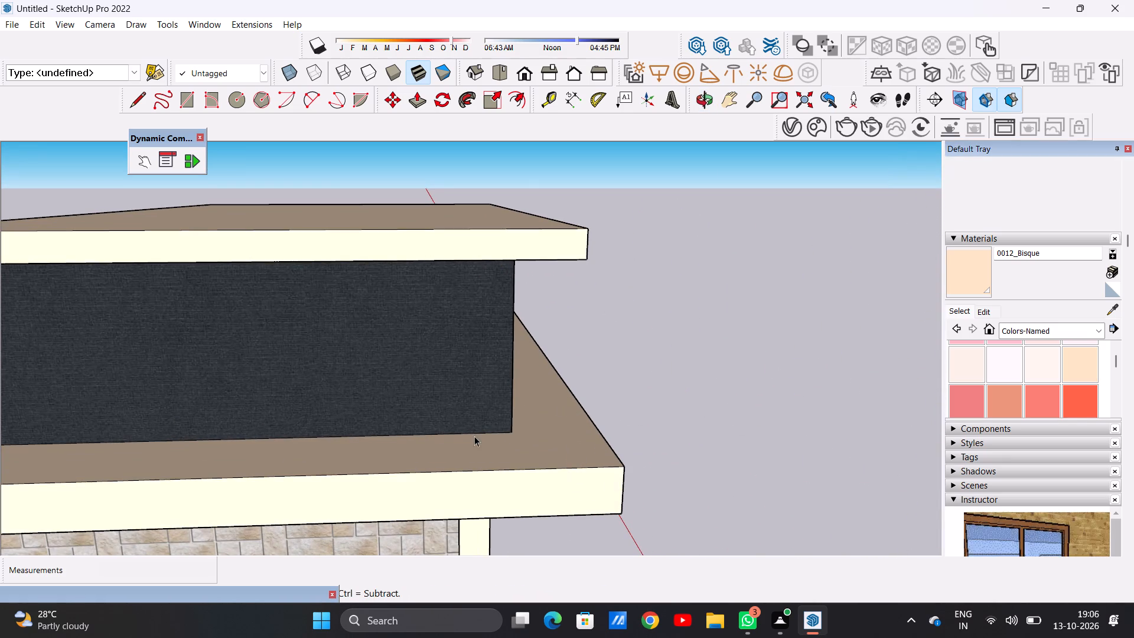
# Examine the whole front elevation for remaining white faces.
pyautogui.scroll(-20, 459, 408)
pyautogui.scroll(-2, 459, 408)
pyautogui.moveTo(535, 442); pyautogui.dragTo(64, 401, button='middle')
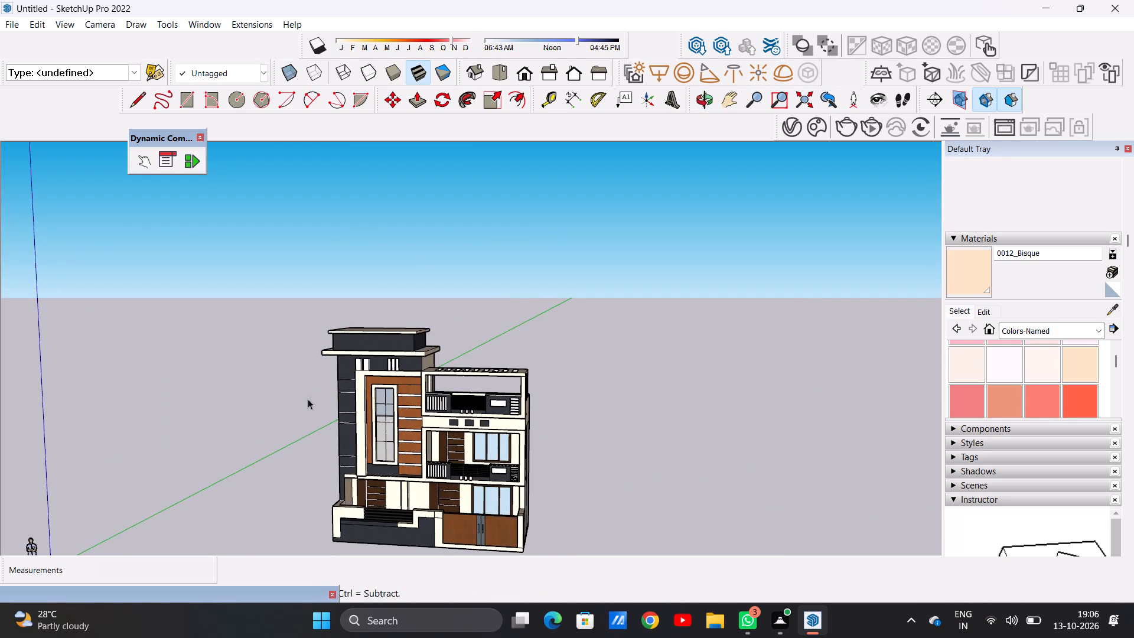
pyautogui.scroll(3, 387, 411)
pyautogui.scroll(-5, 421, 412)
pyautogui.scroll(1, 428, 454)
pyautogui.scroll(-1, 428, 454)
pyautogui.scroll(4, 428, 454)
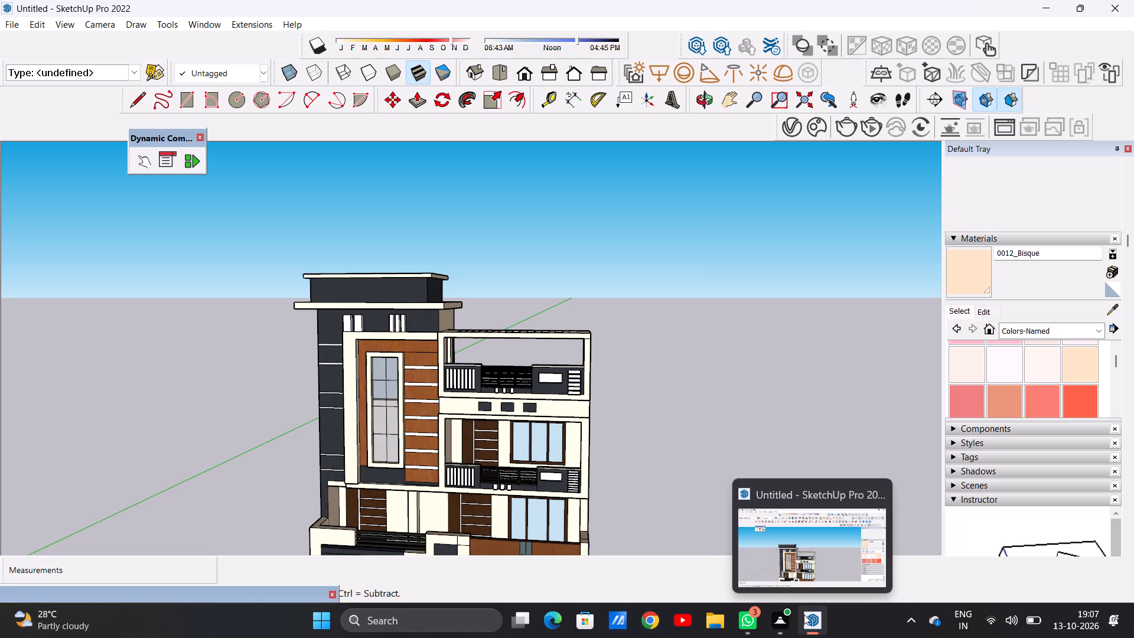
pyautogui.click(783, 540)
# Paint the tops and outer side faces of the two wide blocks above the tower's front frame with 0012_Bisque.
pyautogui.scroll(13, 516, 402)
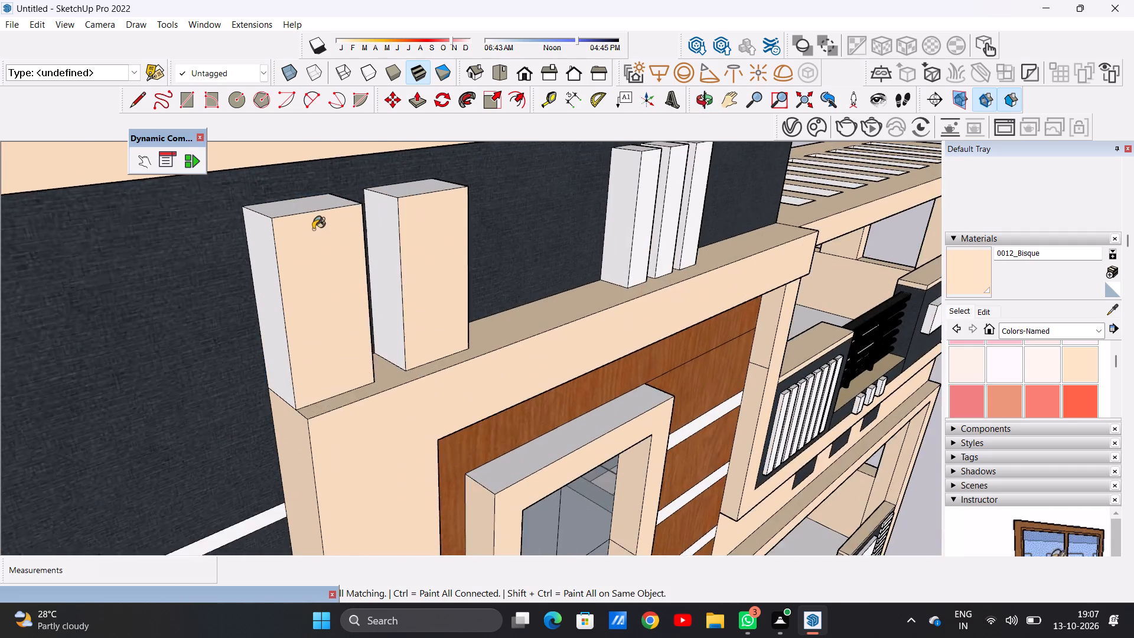
pyautogui.scroll(5, 313, 229)
pyautogui.click(282, 195)
pyautogui.click(440, 185)
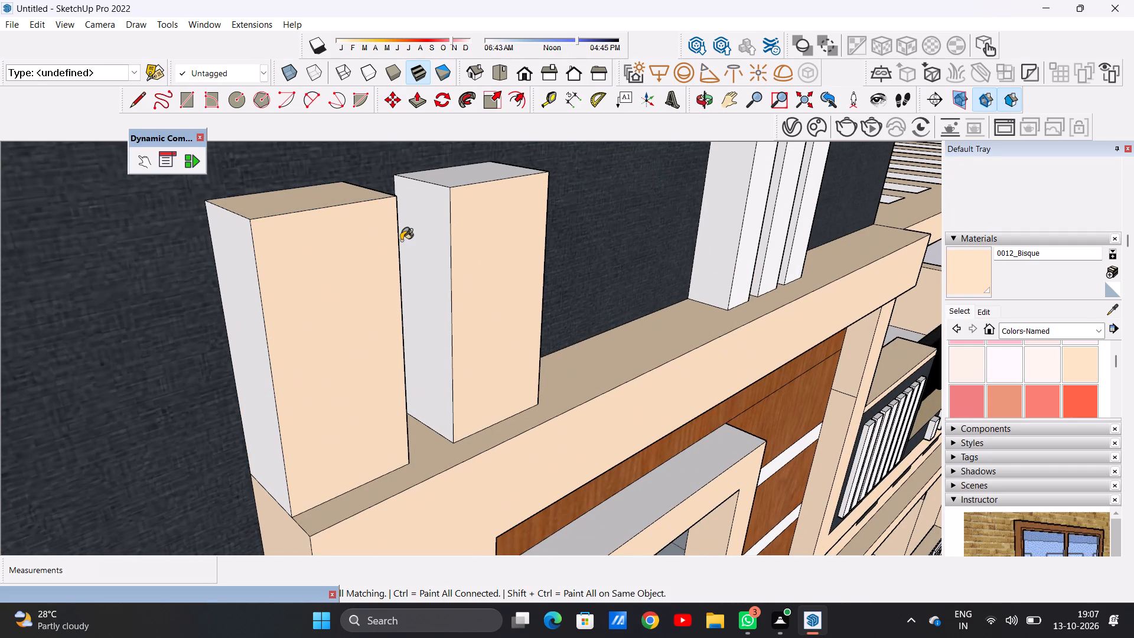
pyautogui.click(438, 239)
pyautogui.click(455, 176)
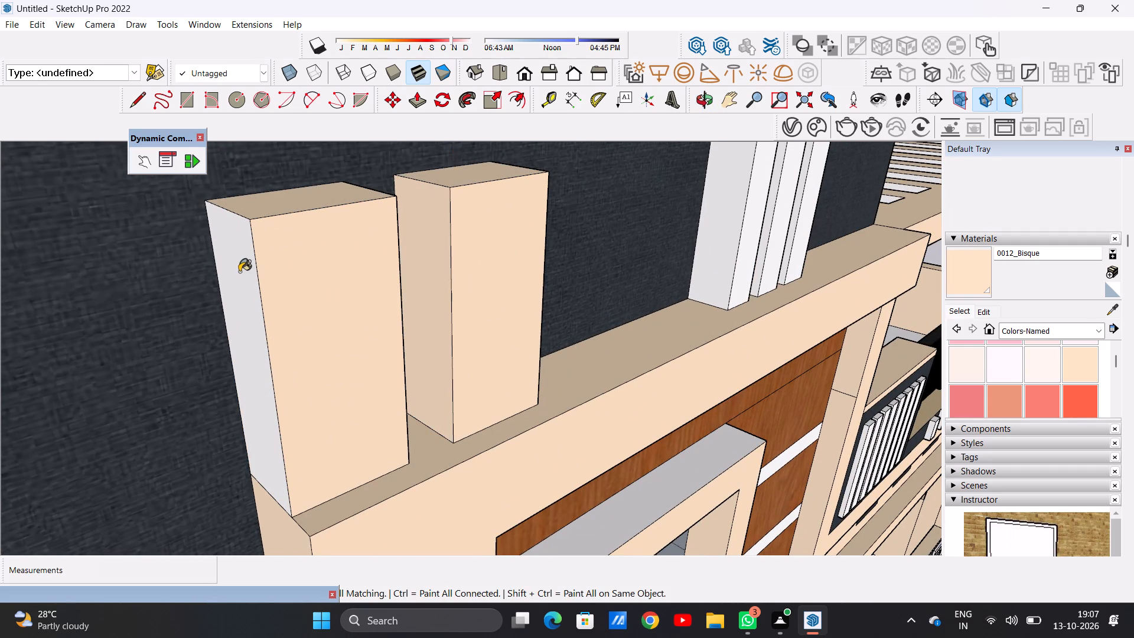
pyautogui.click(239, 272)
# Paint the front faces of the three slim fins above the tower's front frame with 0012_Bisque.
pyautogui.scroll(-20, 219, 321)
pyautogui.moveTo(438, 320); pyautogui.dragTo(363, 295, button='middle')
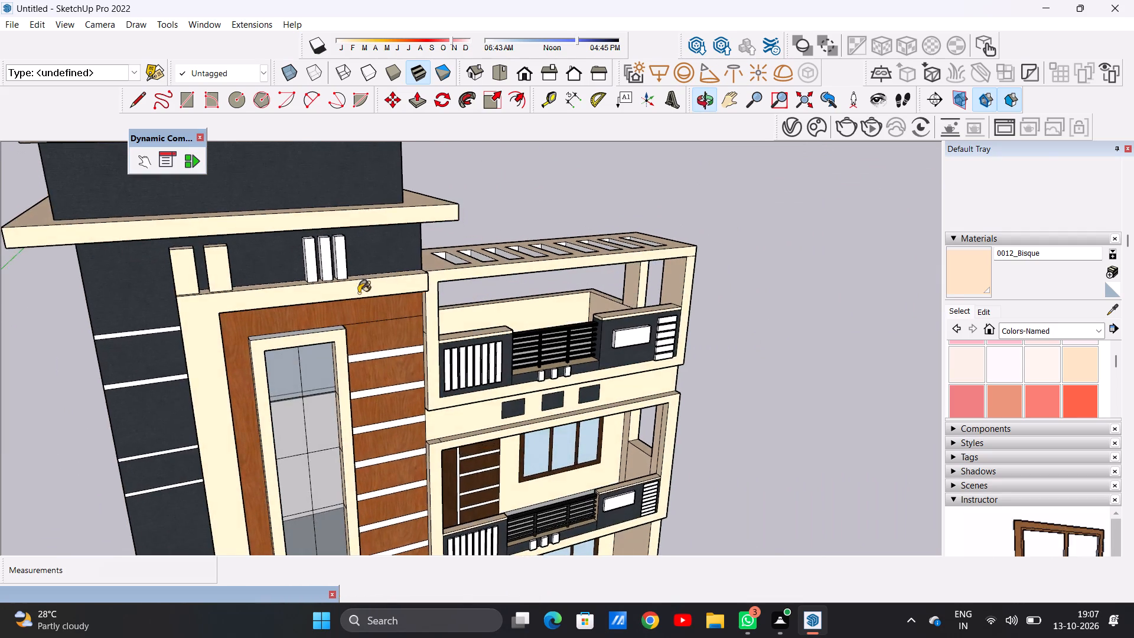
pyautogui.scroll(1, 334, 266)
pyautogui.scroll(-1, 334, 265)
pyautogui.scroll(5, 334, 265)
pyautogui.scroll(-1, 333, 265)
pyautogui.scroll(10, 338, 256)
pyautogui.click(353, 251)
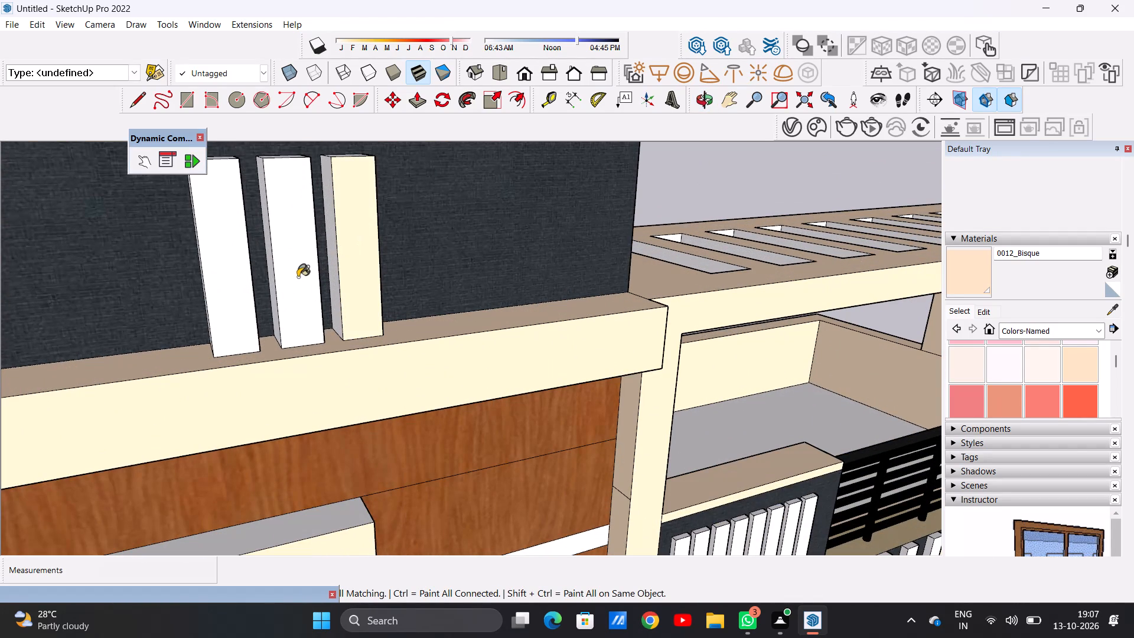
pyautogui.click(298, 277)
pyautogui.click(236, 281)
# Paint the three slim fins' side faces that face away from the pergola with 0012_Bisque.
pyautogui.scroll(-5, 357, 284)
pyautogui.moveTo(242, 285); pyautogui.dragTo(359, 284, button='middle')
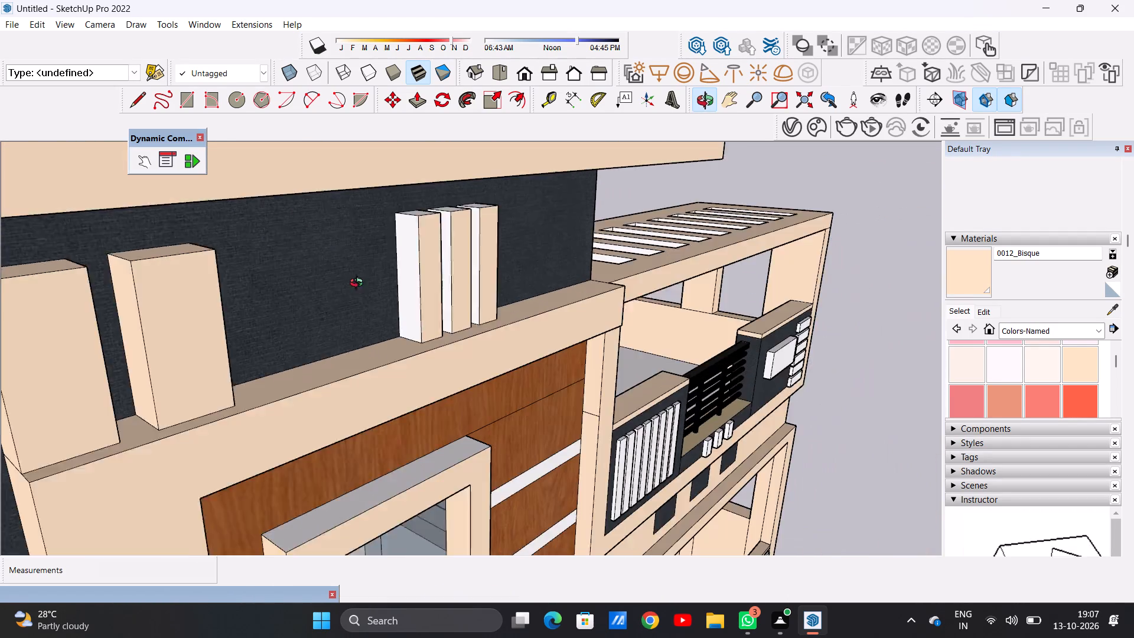
pyautogui.moveTo(359, 284); pyautogui.dragTo(374, 283, button='middle')
pyautogui.scroll(13, 509, 257)
pyautogui.scroll(-1, 510, 255)
pyautogui.click(513, 250)
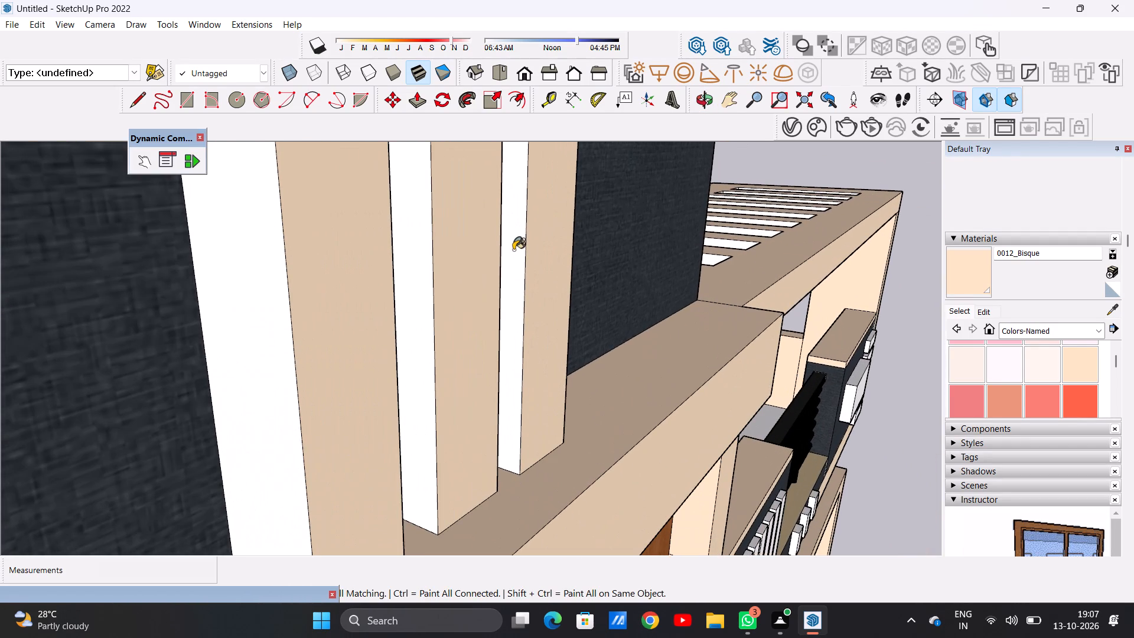
pyautogui.click(428, 284)
pyautogui.click(278, 322)
# Paint the top faces of the three slim fins with 0012_Bisque.
pyautogui.scroll(-10, 320, 329)
pyautogui.scroll(1, 322, 330)
pyautogui.scroll(-2, 325, 330)
pyautogui.moveTo(416, 286); pyautogui.dragTo(402, 289, button='middle')
pyautogui.scroll(10, 312, 239)
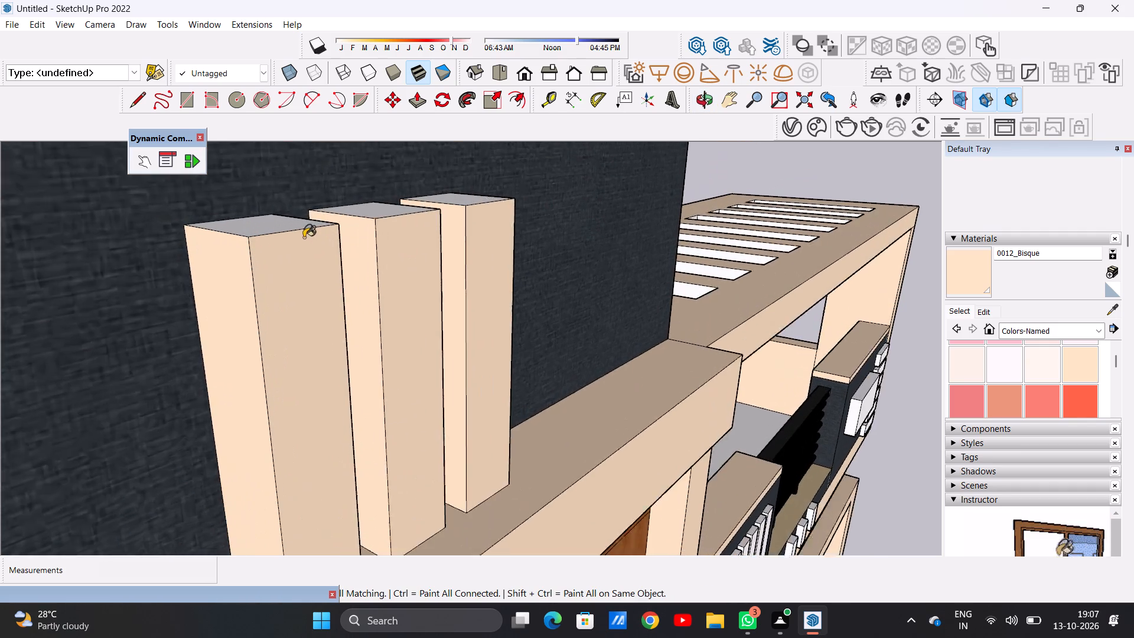
pyautogui.scroll(1, 304, 237)
pyautogui.click(249, 223)
pyautogui.click(374, 197)
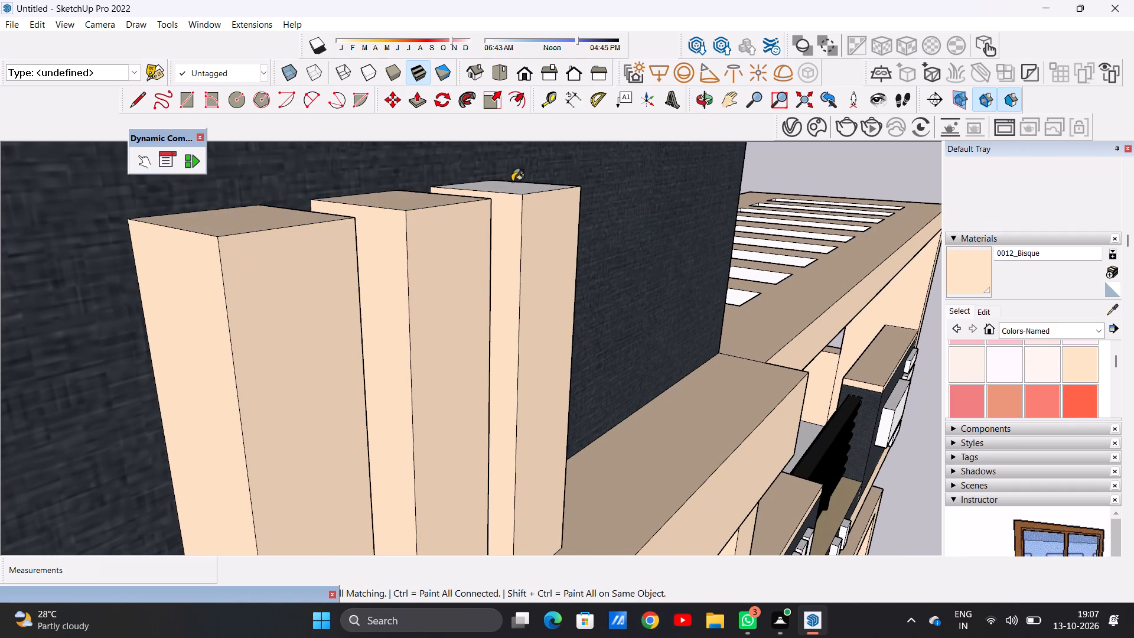
pyautogui.click(512, 181)
pyautogui.scroll(4, 516, 194)
pyautogui.click(511, 193)
pyautogui.scroll(-2, 346, 272)
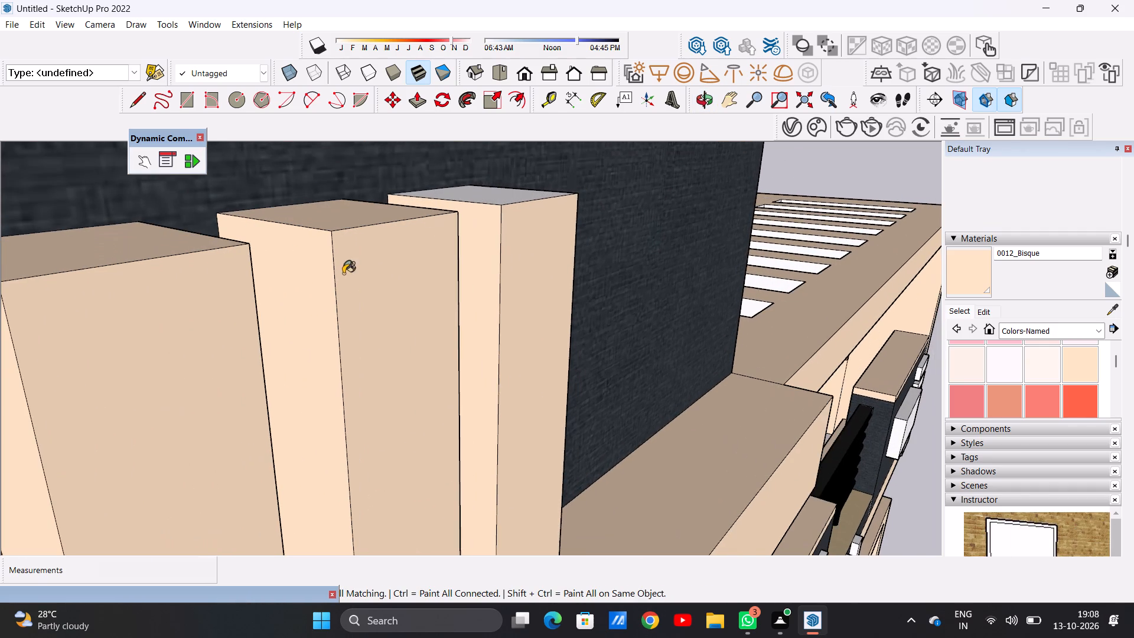
pyautogui.scroll(10, 471, 191)
pyautogui.click(524, 200)
pyautogui.scroll(-20, 364, 319)
pyautogui.scroll(-2, 364, 319)
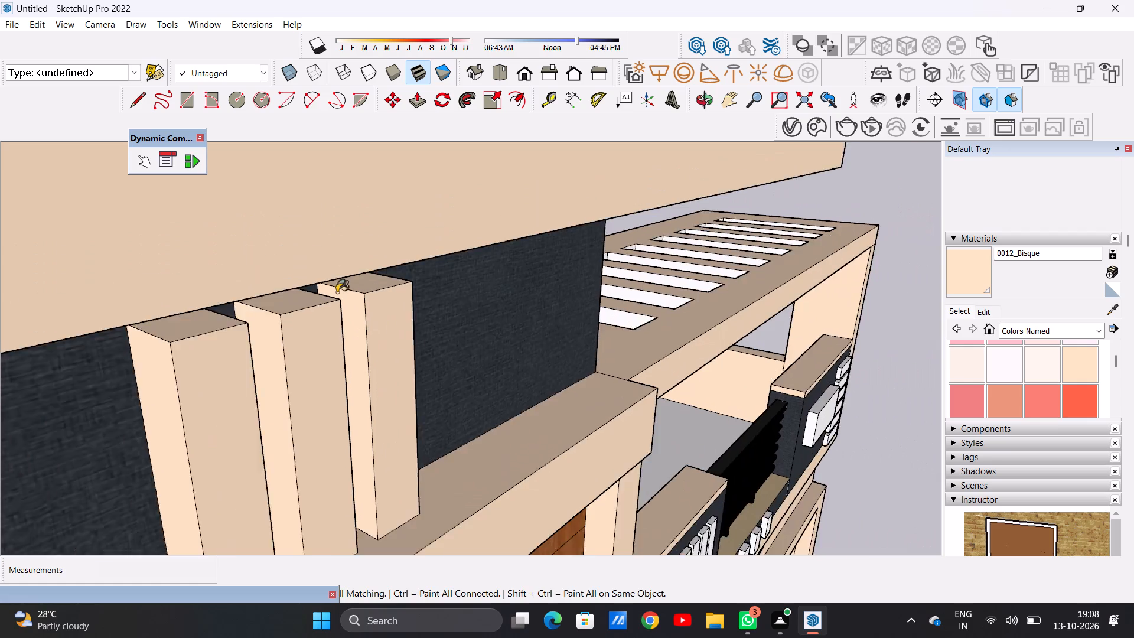
# Paint the three slim fins' side faces that face the pergola with 0012_Bisque.
pyautogui.moveTo(483, 347); pyautogui.dragTo(230, 295, button='middle')
pyautogui.scroll(-12, 284, 310)
pyautogui.scroll(7, 177, 281)
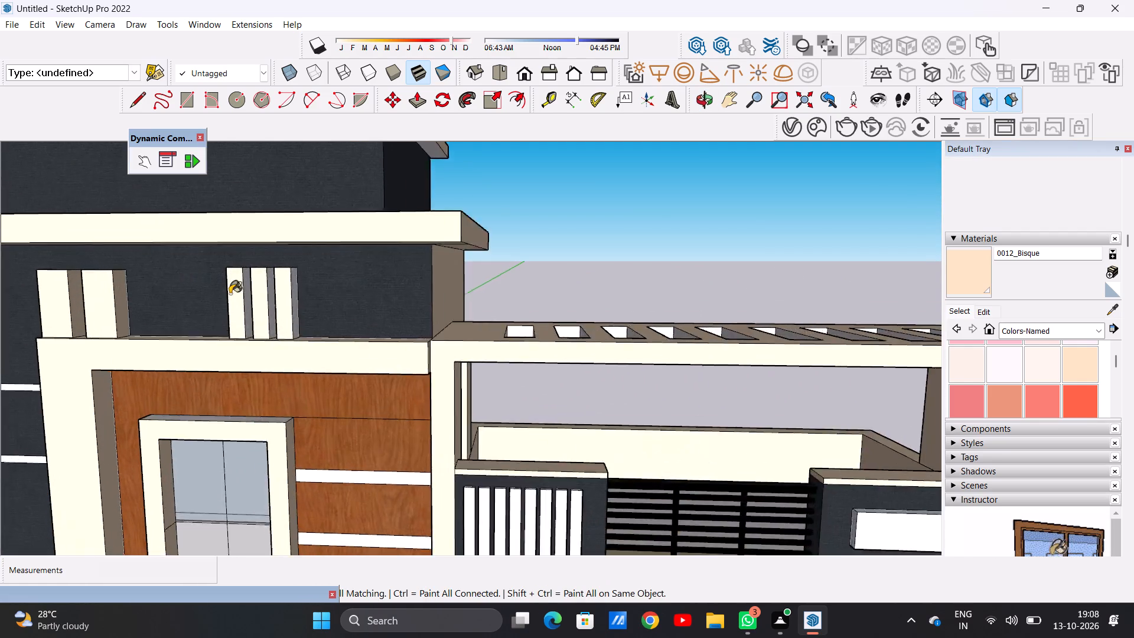
pyautogui.scroll(4, 230, 294)
pyautogui.moveTo(327, 299); pyautogui.dragTo(247, 317, button='middle')
pyautogui.scroll(5, 246, 266)
pyautogui.scroll(-1, 246, 266)
pyautogui.scroll(10, 245, 271)
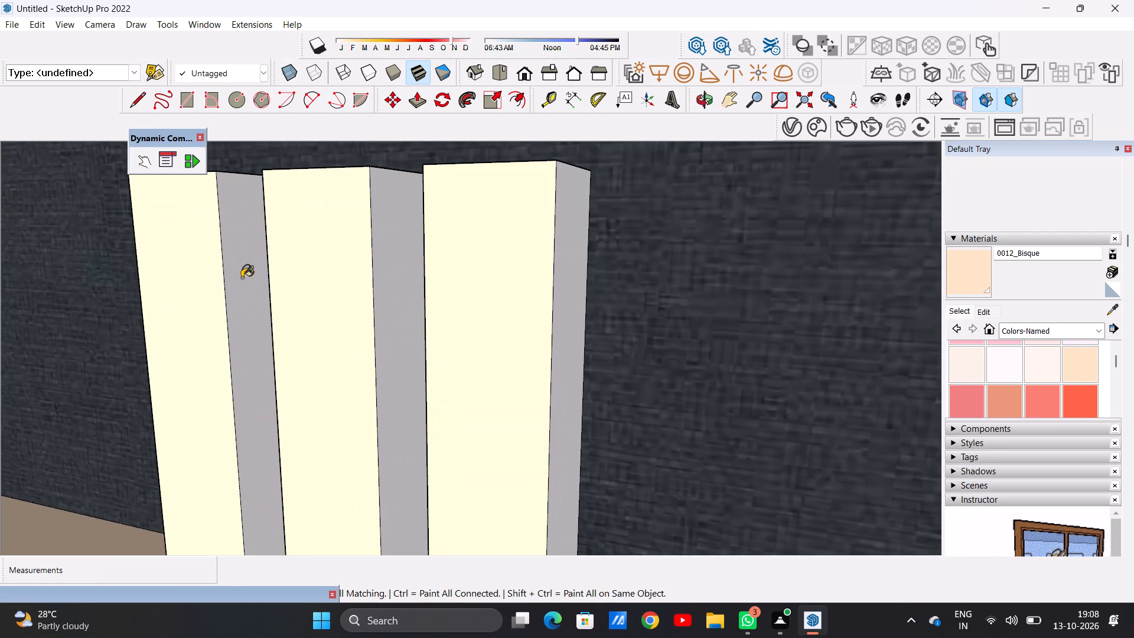
pyautogui.click(242, 278)
pyautogui.click(374, 292)
pyautogui.click(570, 319)
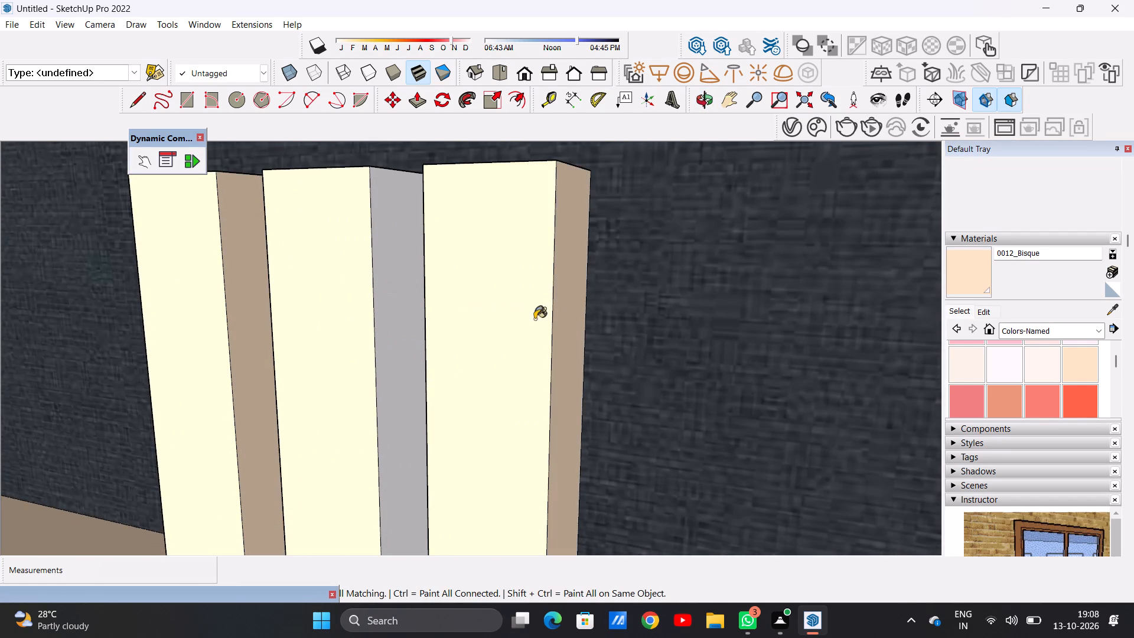
pyautogui.click(379, 327)
pyautogui.scroll(-17, 457, 325)
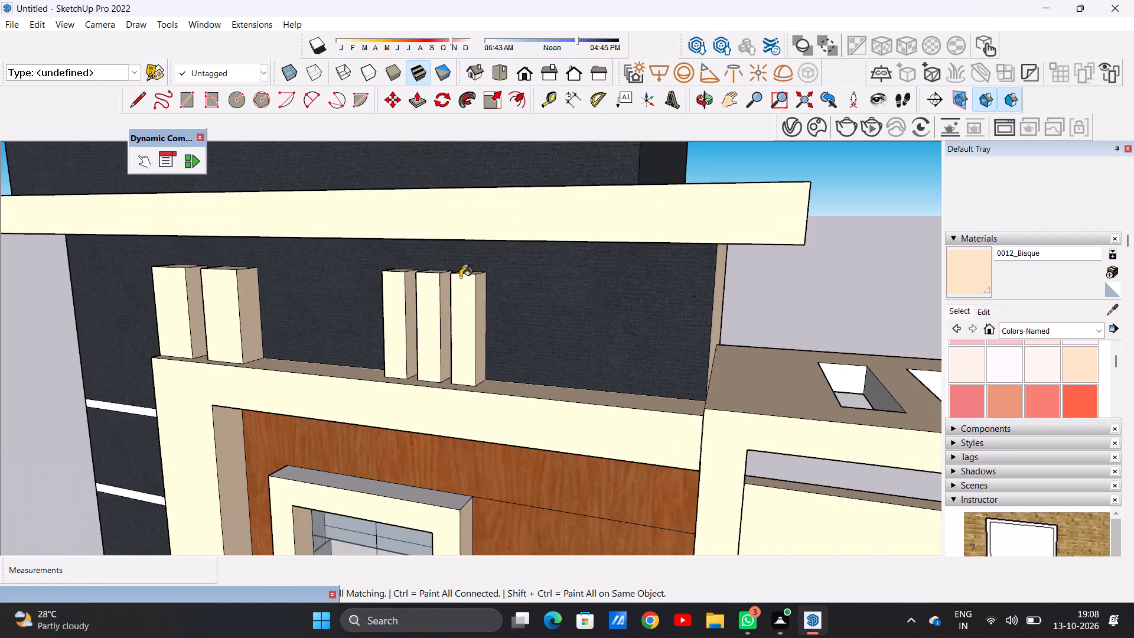
# Examine the tower and terrace front from both sides for unpainted faces.
pyautogui.scroll(-20, 460, 277)
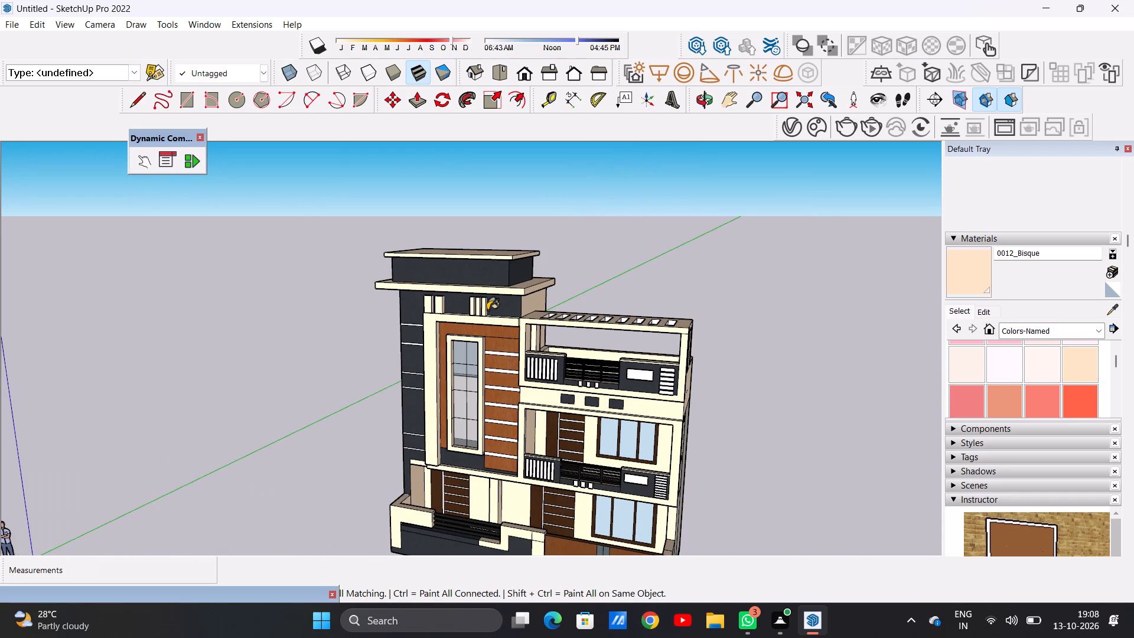
pyautogui.scroll(3, 494, 339)
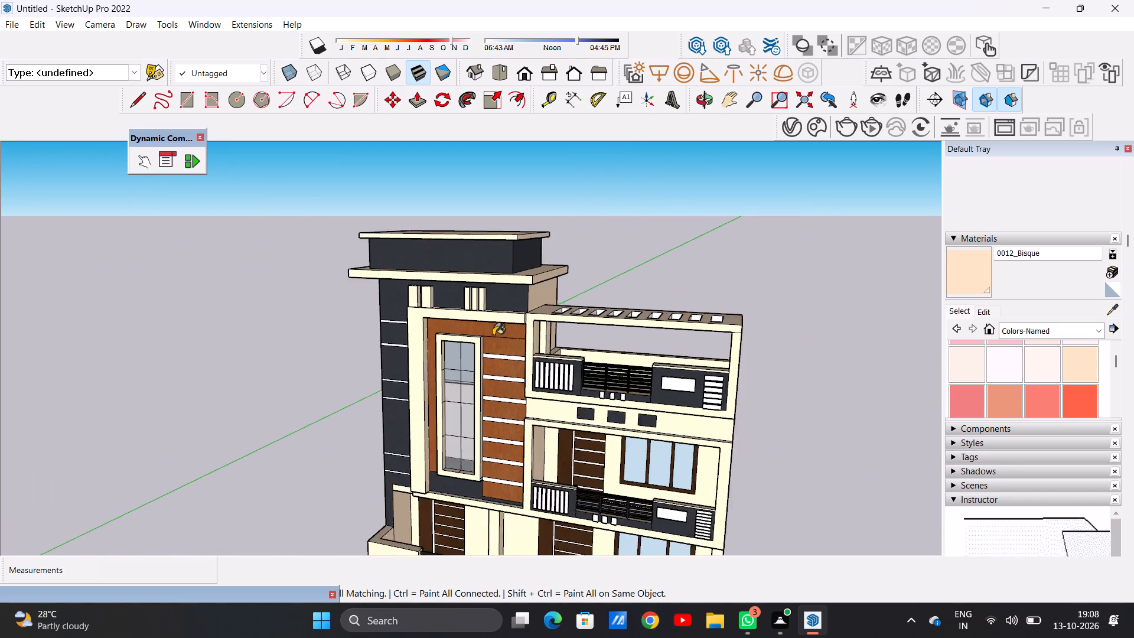
pyautogui.scroll(9, 493, 336)
pyautogui.scroll(-12, 507, 327)
pyautogui.moveTo(462, 396); pyautogui.dragTo(757, 363, button='middle')
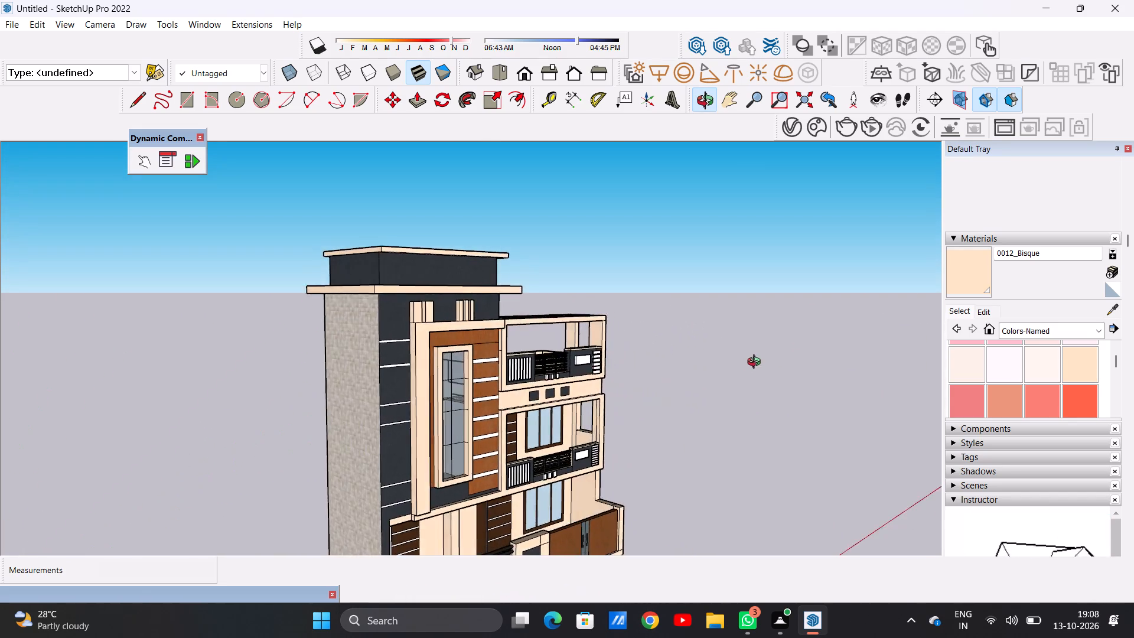
pyautogui.moveTo(757, 363); pyautogui.dragTo(393, 397, button='middle')
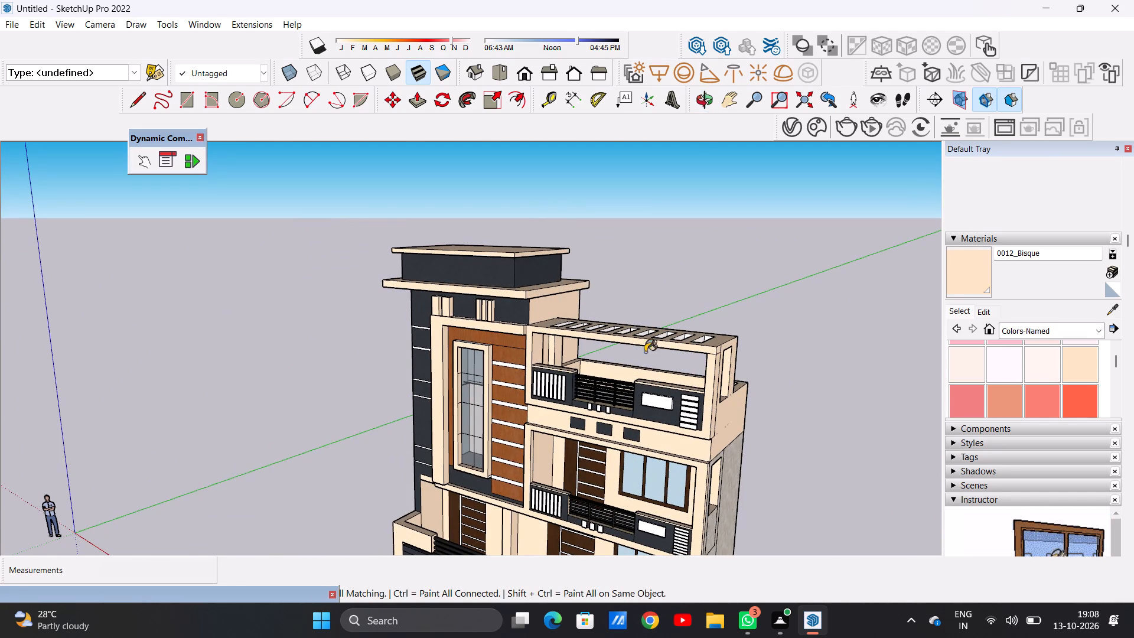
pyautogui.moveTo(664, 356); pyautogui.dragTo(686, 353, button='middle')
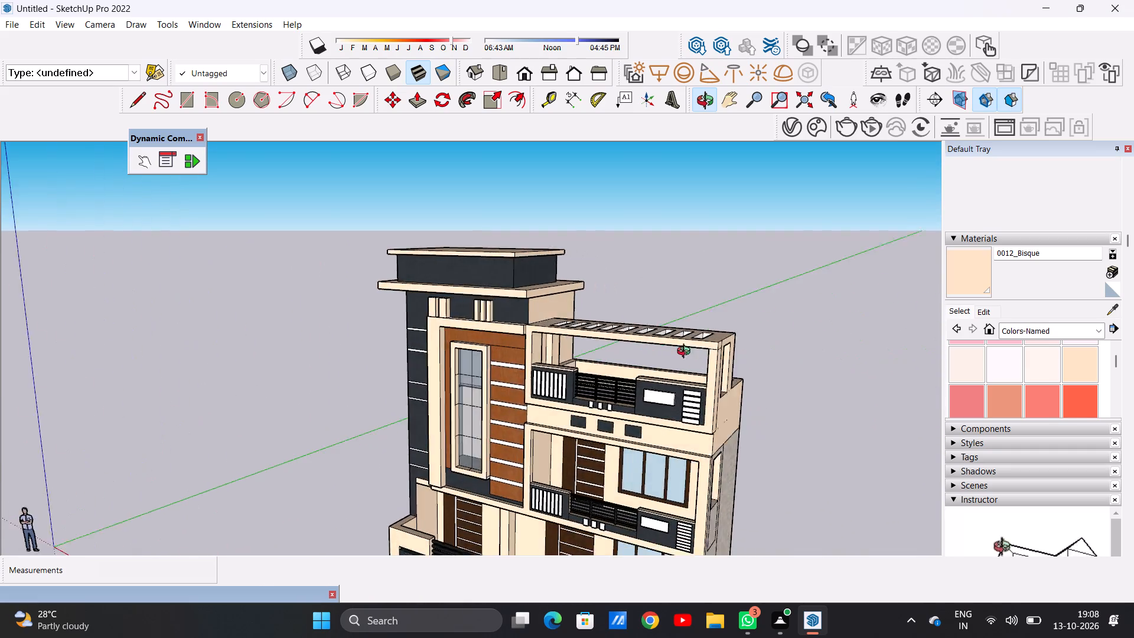
pyautogui.moveTo(686, 353); pyautogui.dragTo(708, 349, button='middle')
pyautogui.moveTo(706, 351); pyautogui.dragTo(527, 379, button='middle')
# Paint the pergola-side end face of the tower front frame's top beam with 0012_Bisque.
pyautogui.scroll(6, 510, 343)
pyautogui.scroll(-1, 514, 343)
pyautogui.scroll(5, 514, 343)
pyautogui.scroll(-1, 515, 343)
pyautogui.scroll(5, 515, 343)
pyautogui.click(517, 320)
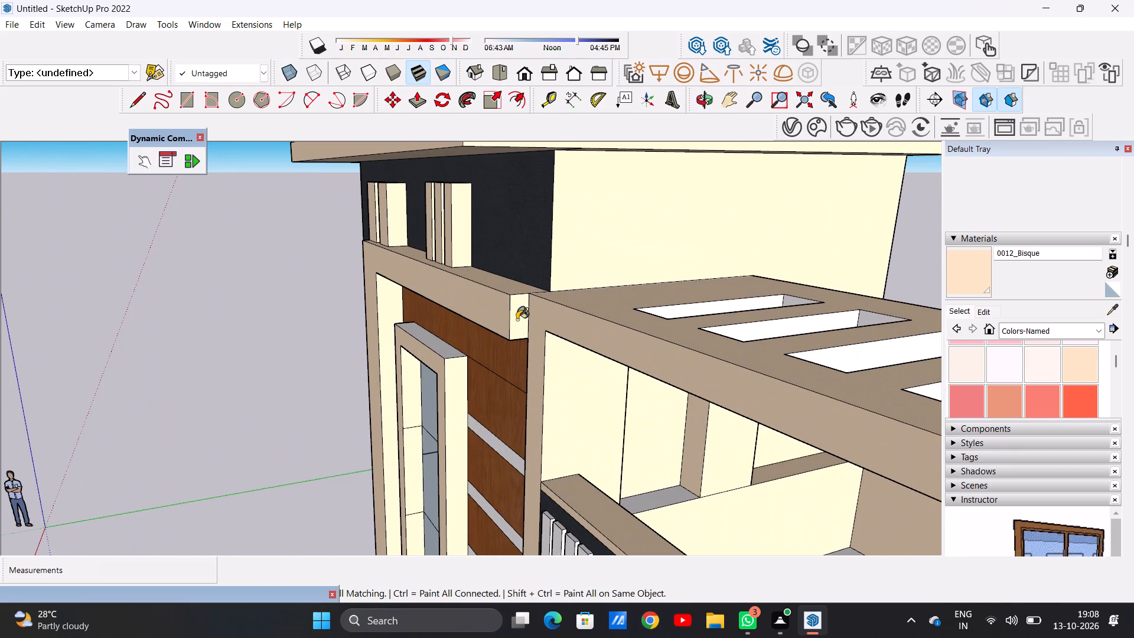
# Paint the top face of the tall tower window's projecting surround with 0012_Bisque.
pyautogui.scroll(14, 447, 365)
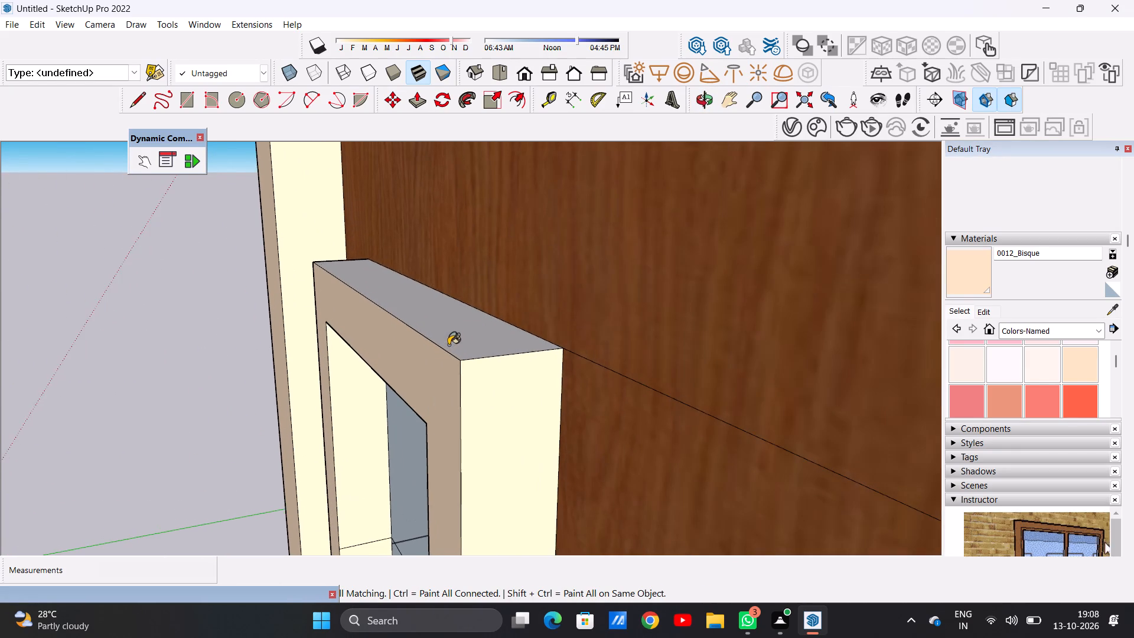
pyautogui.click(448, 345)
pyautogui.scroll(-20, 480, 320)
pyautogui.scroll(-11, 480, 320)
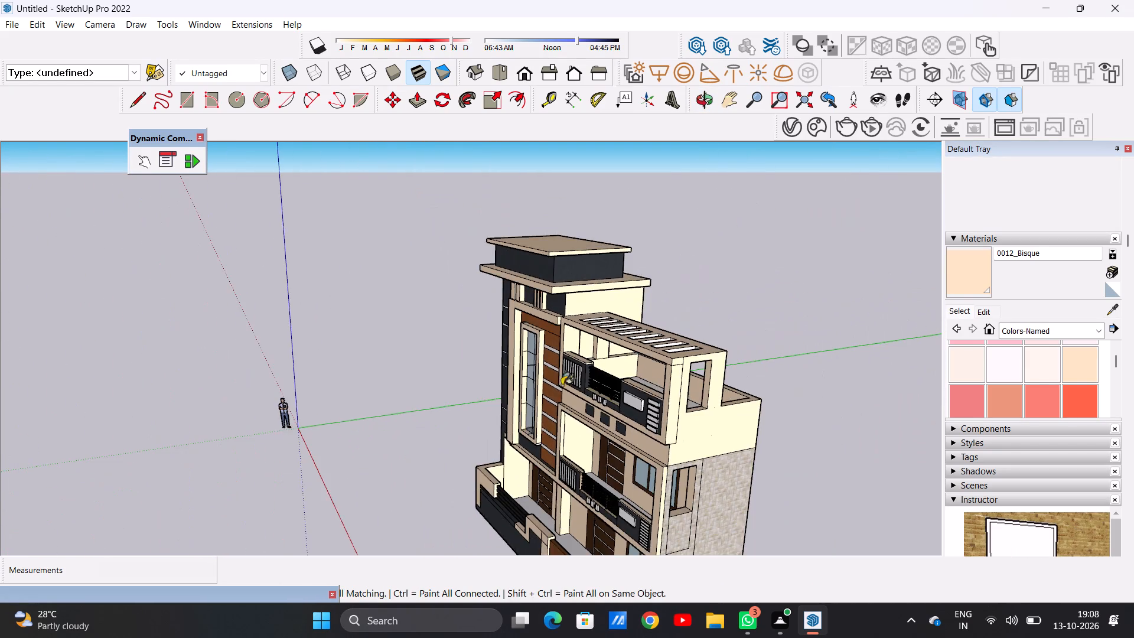
# Paint the small lower side face and the underside of the tall tower window's projecting surround with 0012_Bisque.
pyautogui.scroll(11, 516, 484)
pyautogui.moveTo(581, 402); pyautogui.dragTo(598, 279, button='middle')
pyautogui.scroll(1, 601, 282)
pyautogui.scroll(-1, 601, 284)
pyautogui.scroll(1, 601, 284)
pyautogui.scroll(-1, 601, 284)
pyautogui.scroll(4, 601, 284)
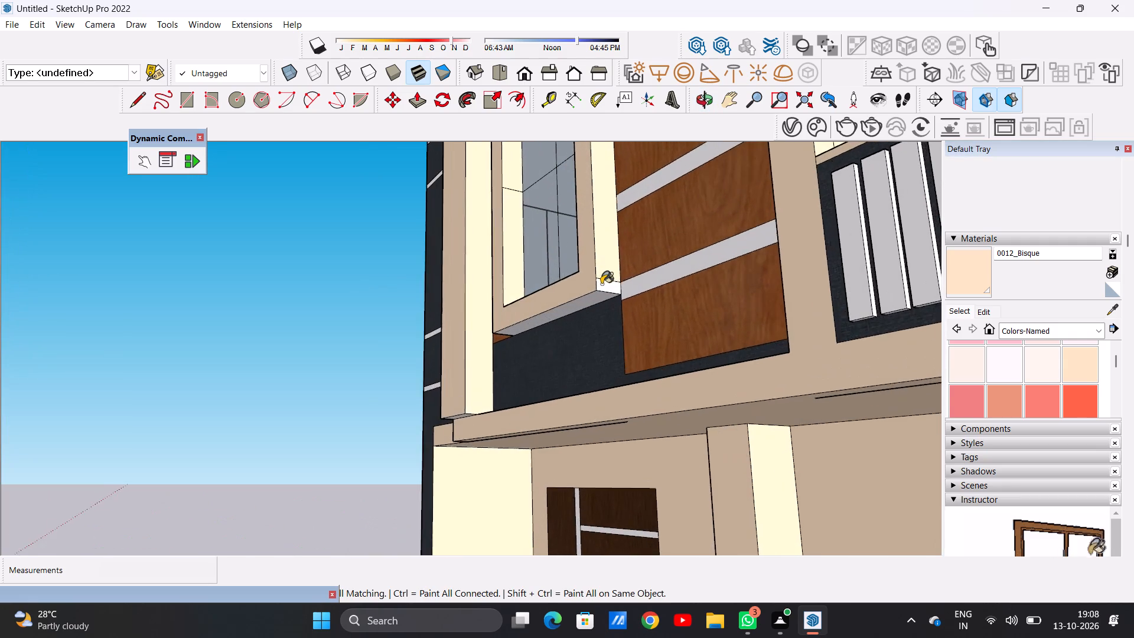
pyautogui.scroll(9, 601, 284)
pyautogui.click(604, 290)
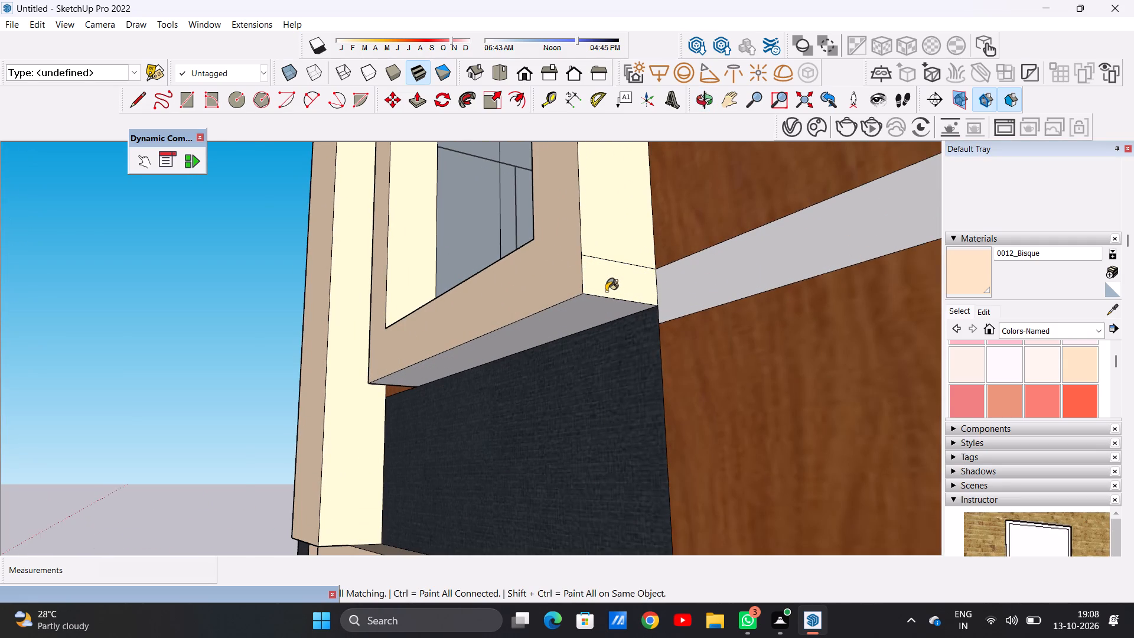
pyautogui.scroll(5, 576, 309)
pyautogui.click(576, 309)
pyautogui.scroll(-11, 575, 309)
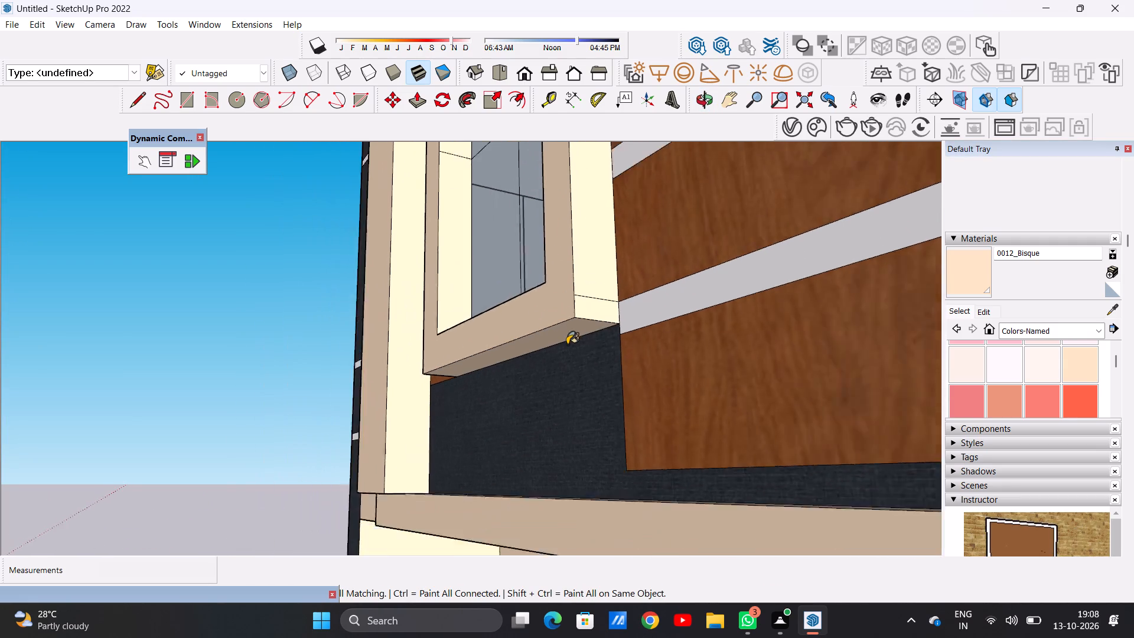
# Examine the whole front elevation from both sides and from above for faces that are still unpainted.
pyautogui.scroll(-10, 567, 344)
pyautogui.moveTo(502, 330); pyautogui.dragTo(669, 340, button='middle')
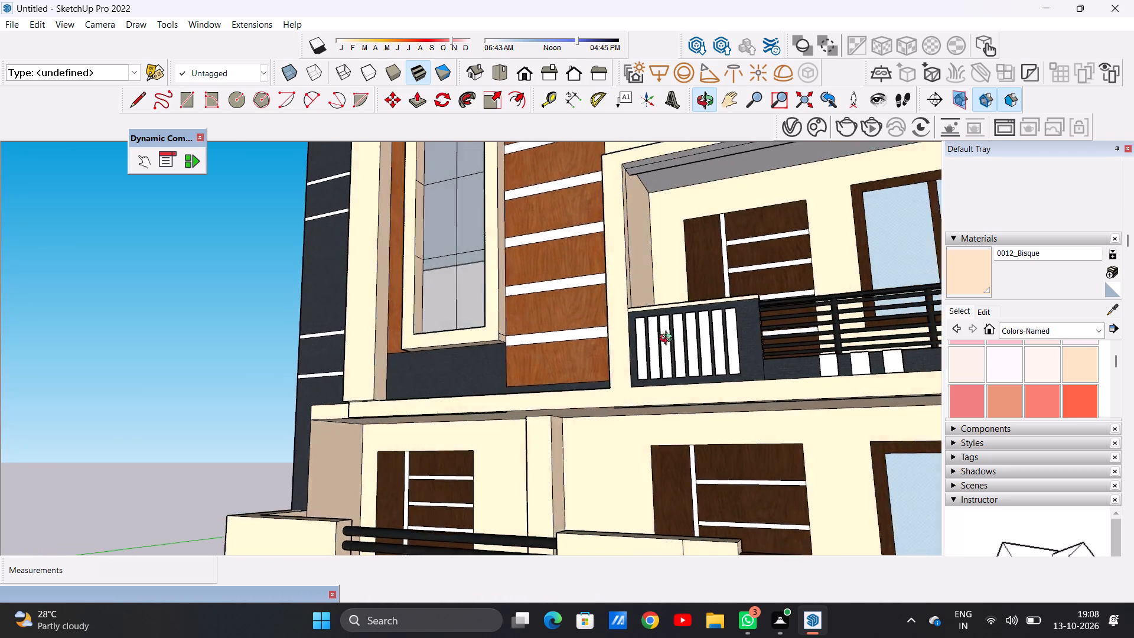
pyautogui.moveTo(669, 340); pyautogui.dragTo(768, 349, button='middle')
pyautogui.moveTo(329, 304); pyautogui.dragTo(585, 361, button='middle')
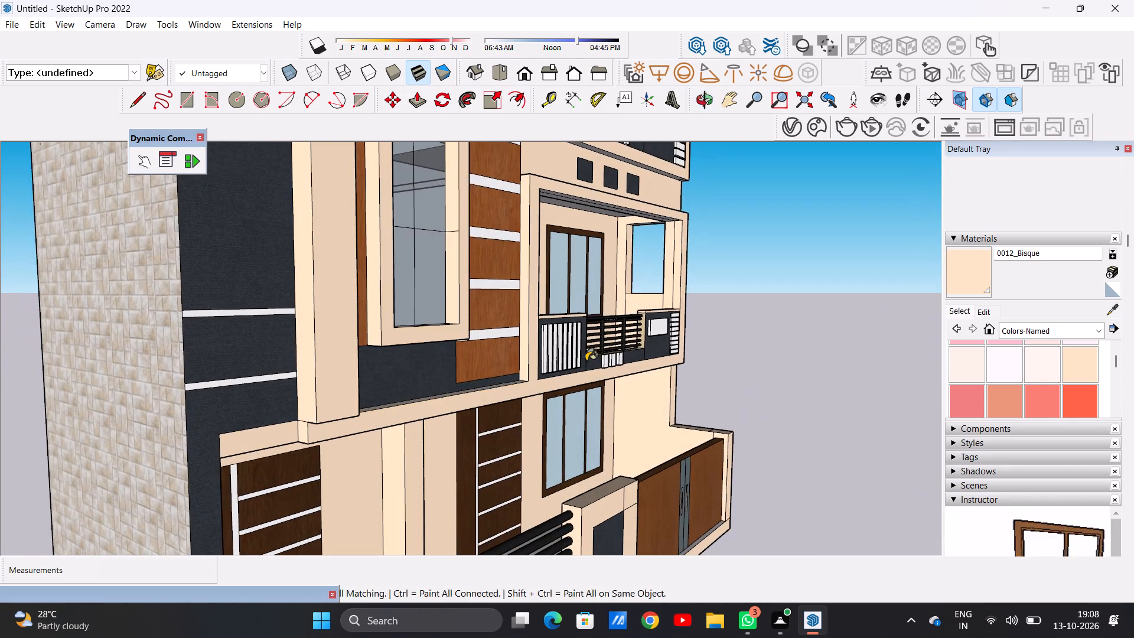
pyautogui.moveTo(529, 331); pyautogui.dragTo(389, 330, button='middle')
pyautogui.scroll(-13, 389, 330)
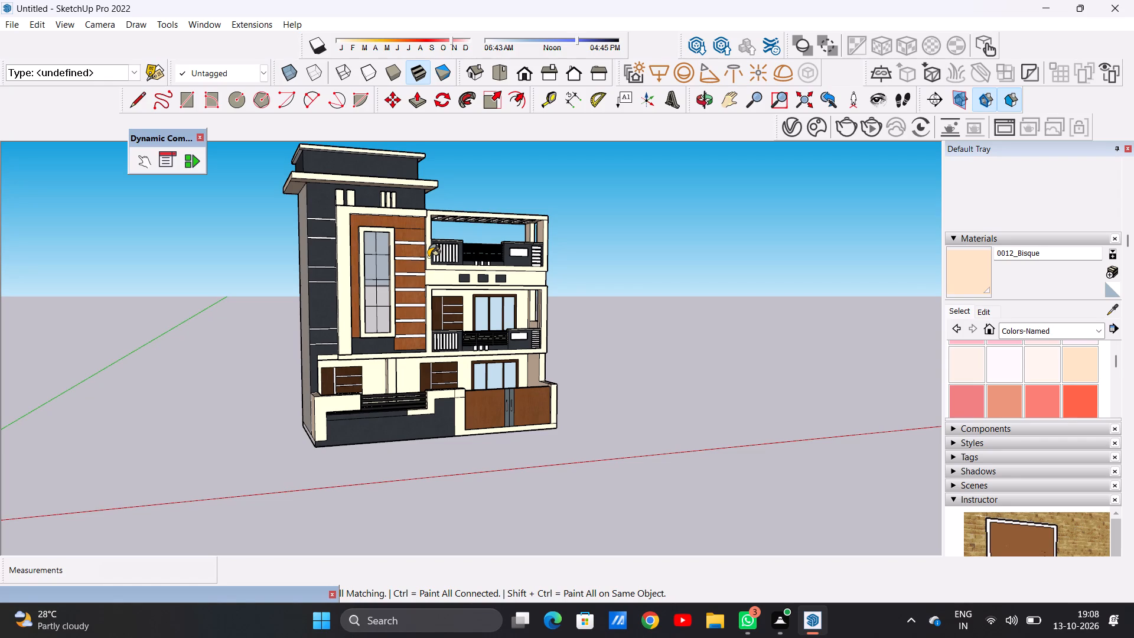
pyautogui.press('space')
pyautogui.scroll(-4, 436, 289)
pyautogui.moveTo(561, 314); pyautogui.dragTo(454, 342, button='middle')
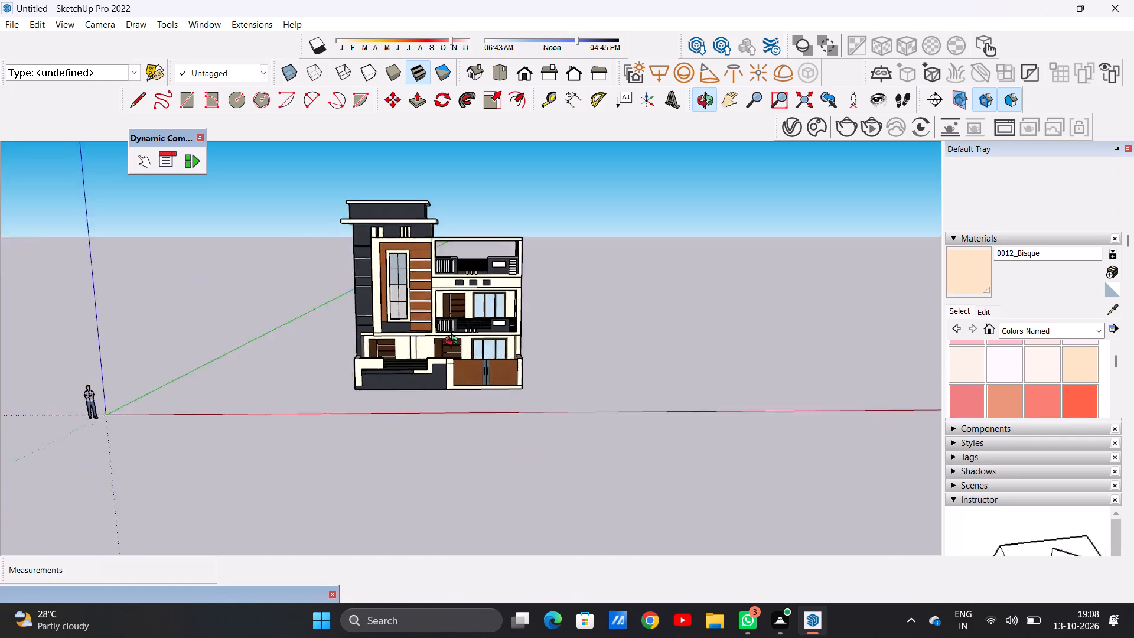
pyautogui.moveTo(454, 342); pyautogui.dragTo(449, 427, button='middle')
pyautogui.scroll(2, 449, 427)
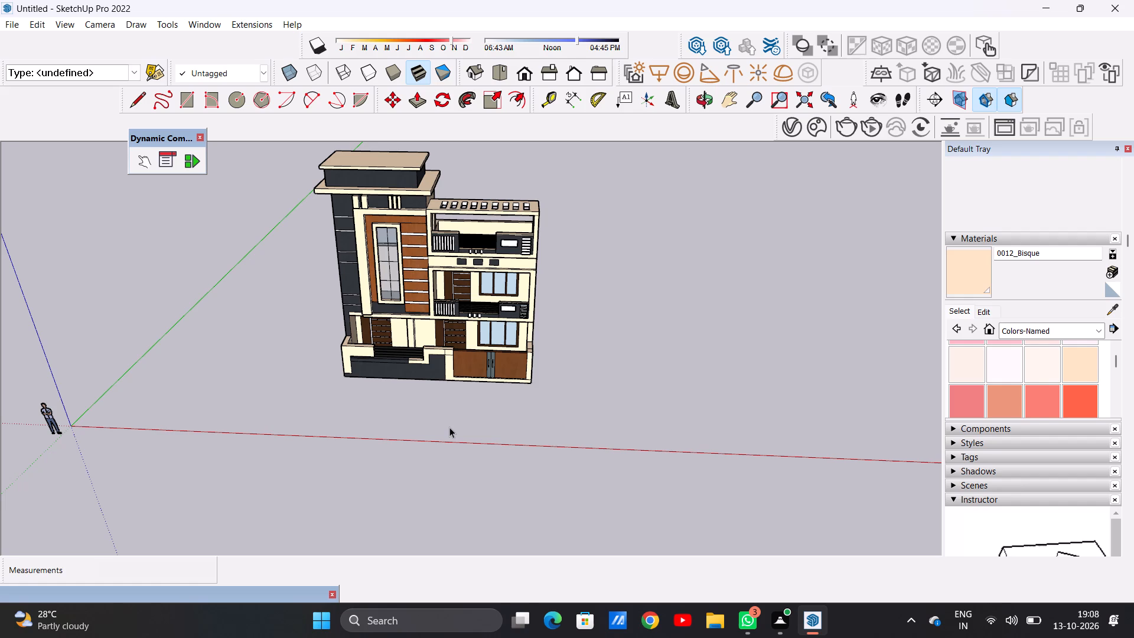
pyautogui.scroll(-5, 386, 155)
pyautogui.scroll(6, 380, 245)
pyautogui.moveTo(377, 268); pyautogui.dragTo(377, 264, button='middle')
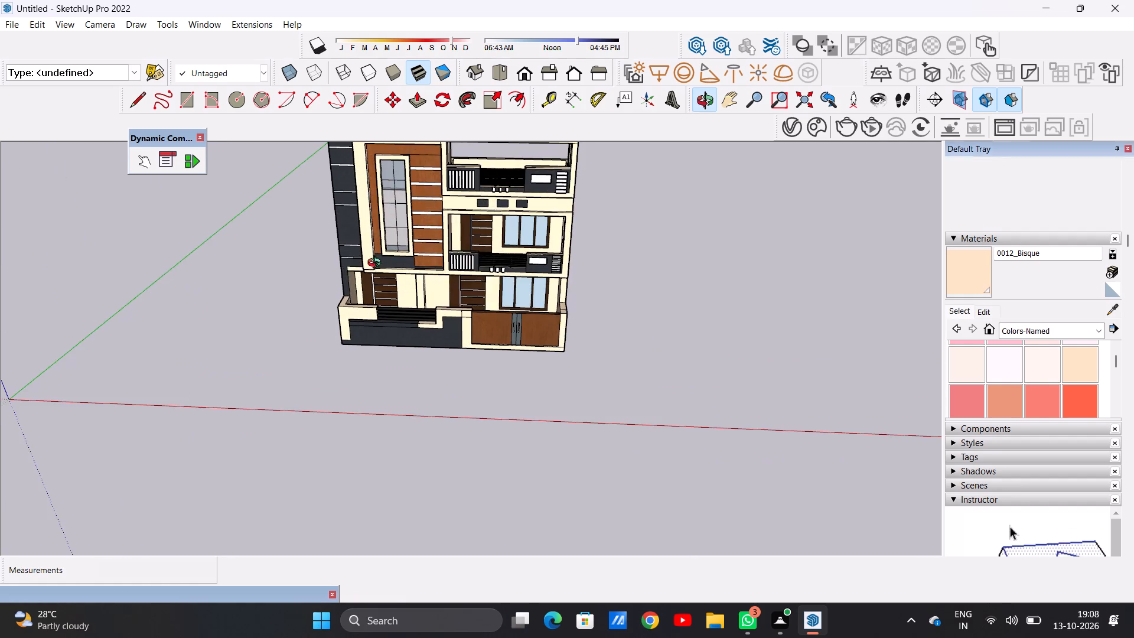
pyautogui.moveTo(377, 264); pyautogui.dragTo(389, 226, button='middle')
pyautogui.scroll(1, 389, 226)
pyautogui.scroll(-9, 499, 346)
pyautogui.moveTo(500, 343); pyautogui.dragTo(494, 281, button='middle')
pyautogui.scroll(2, 482, 344)
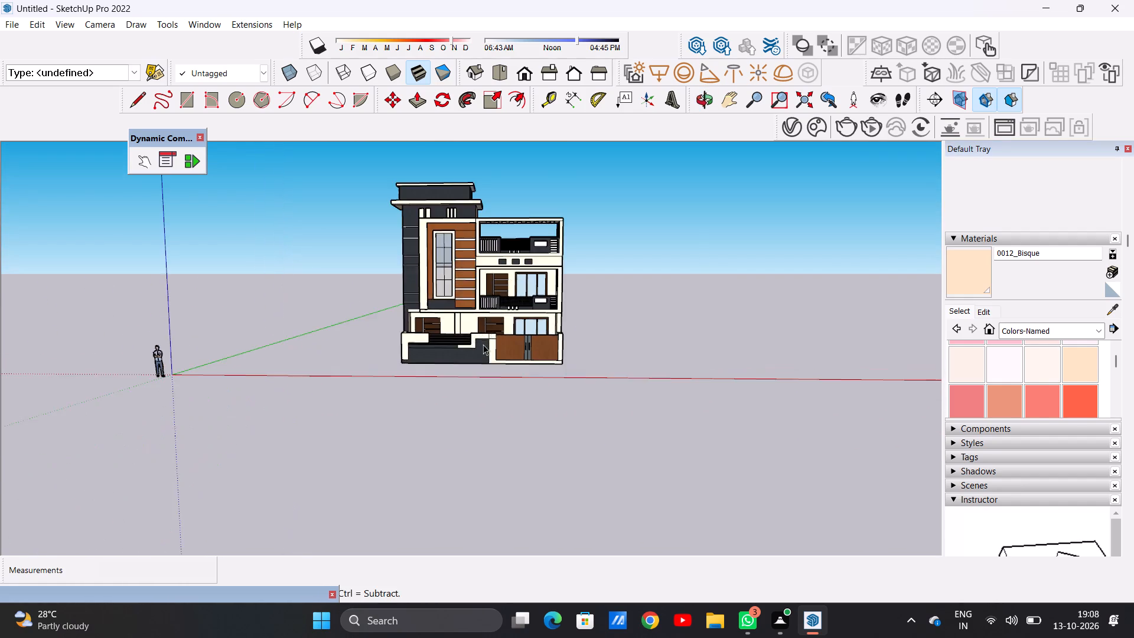
pyautogui.scroll(6, 483, 344)
pyautogui.moveTo(622, 306); pyautogui.dragTo(480, 360, button='middle')
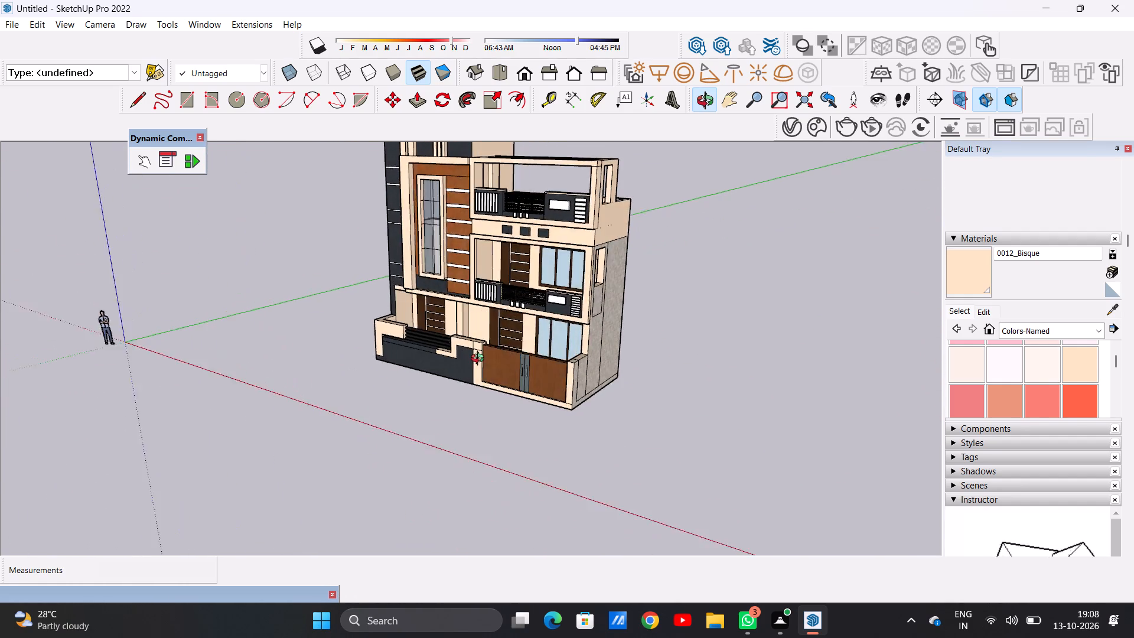
pyautogui.moveTo(480, 360); pyautogui.dragTo(507, 354, button='middle')
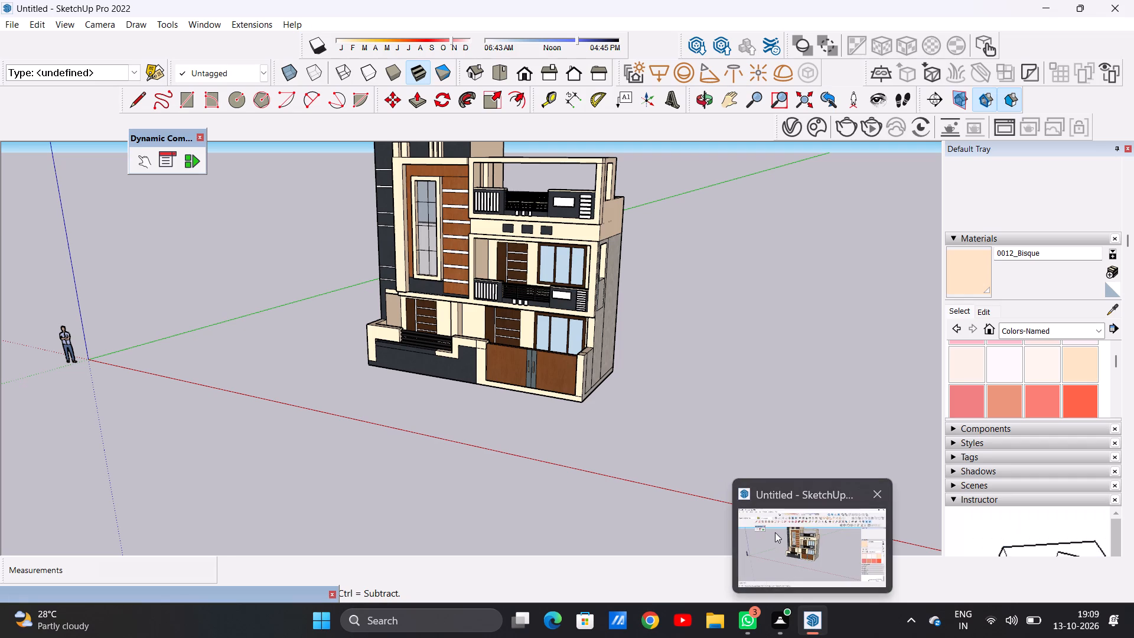
# Paint the front face of the white rectangular panel on the top terrace parapet with 0012_Bisque.
pyautogui.click(775, 532)
pyautogui.scroll(6, 510, 227)
pyautogui.scroll(-9, 509, 331)
pyautogui.scroll(4, 501, 269)
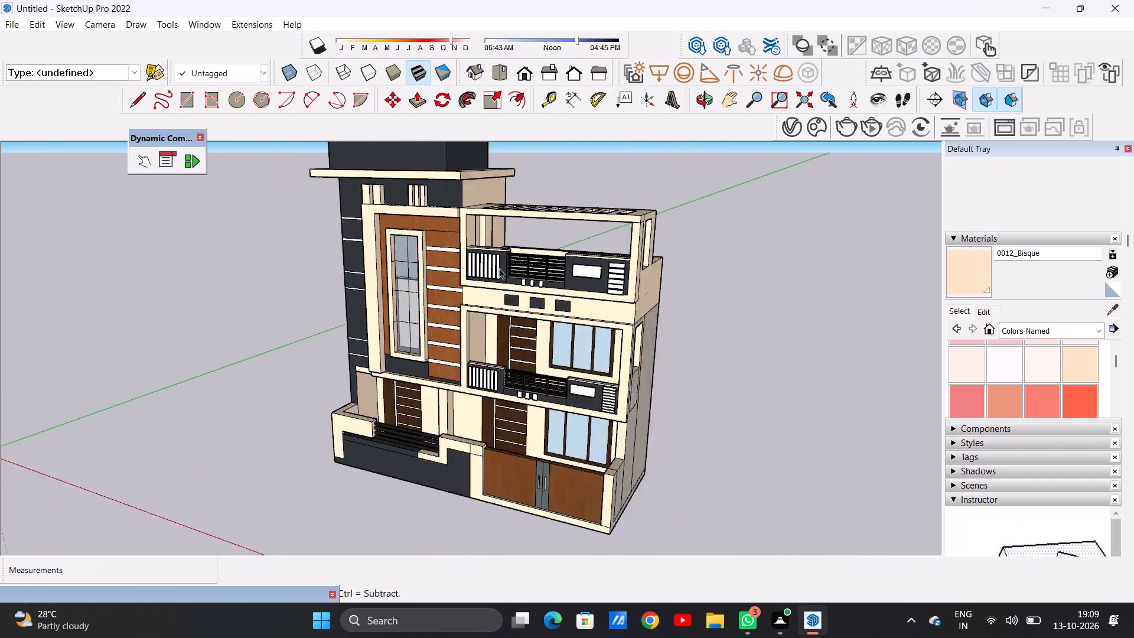
pyautogui.scroll(11, 499, 268)
pyautogui.moveTo(471, 267); pyautogui.dragTo(546, 239, button='middle')
pyautogui.scroll(2, 758, 268)
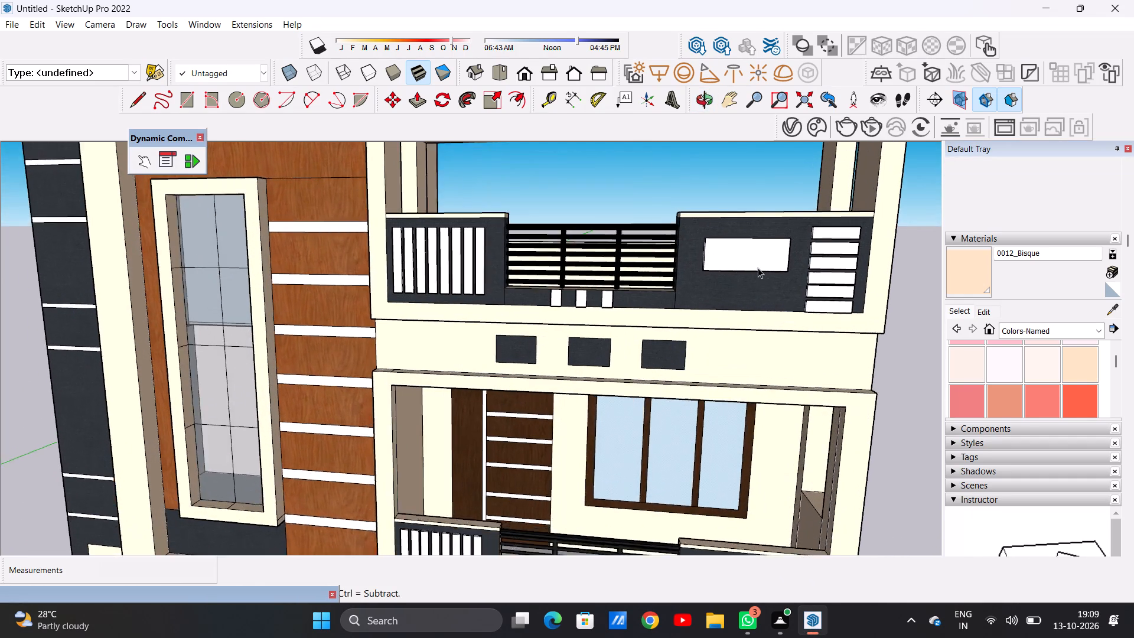
pyautogui.scroll(2, 758, 268)
pyautogui.scroll(-3, 758, 268)
pyautogui.moveTo(754, 266); pyautogui.dragTo(735, 250, button='middle')
pyautogui.scroll(1, 739, 255)
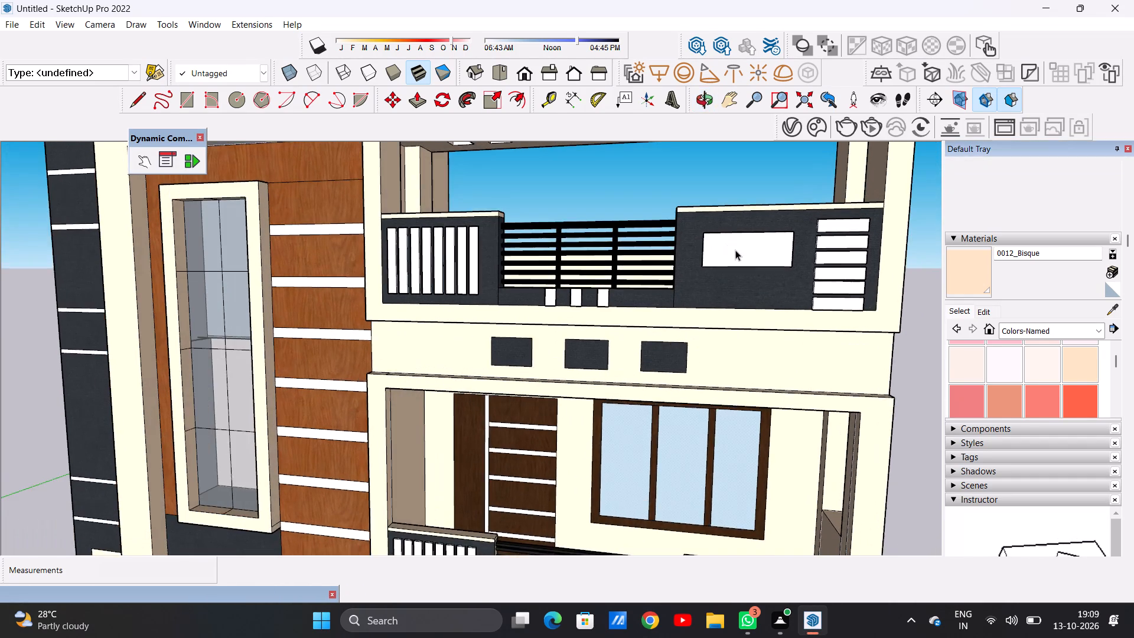
pyautogui.scroll(1, 735, 250)
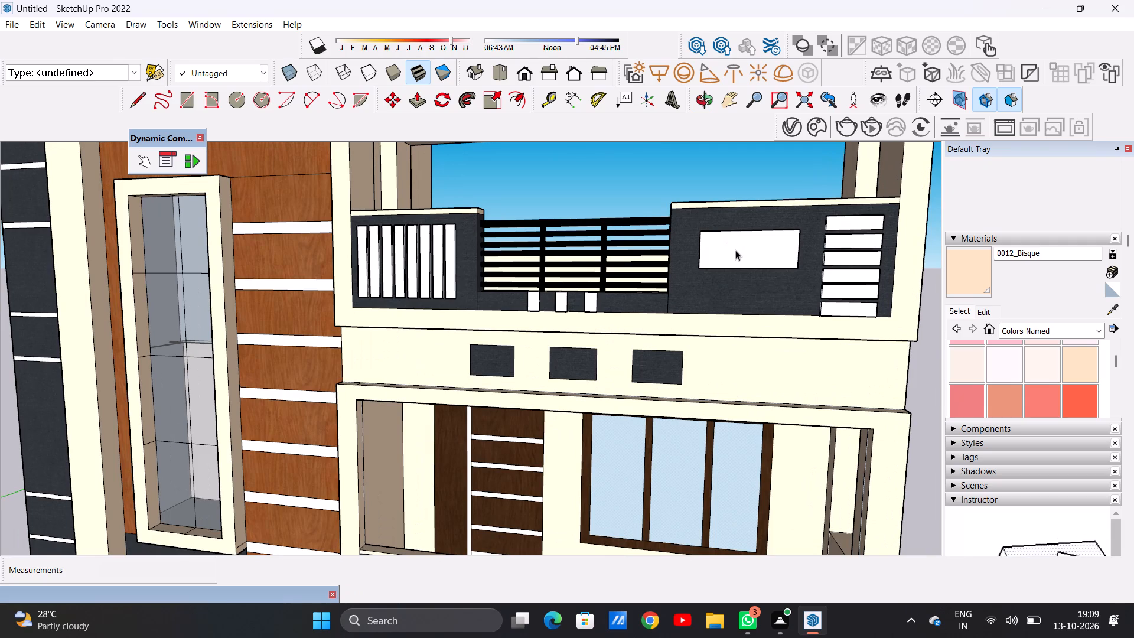
pyautogui.click(958, 265)
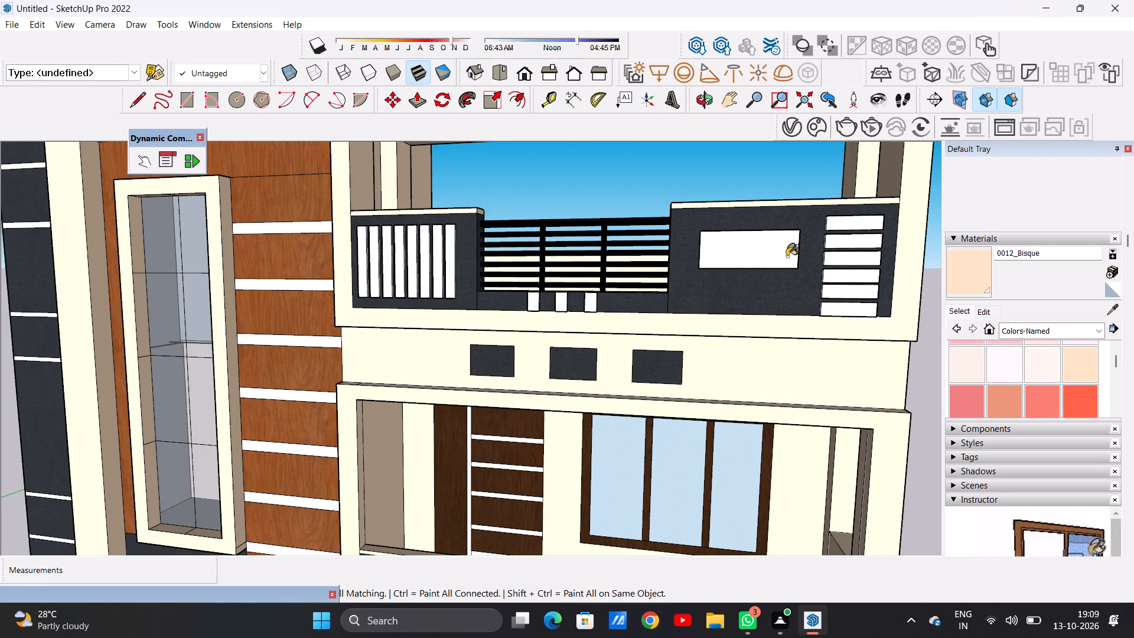
pyautogui.click(778, 258)
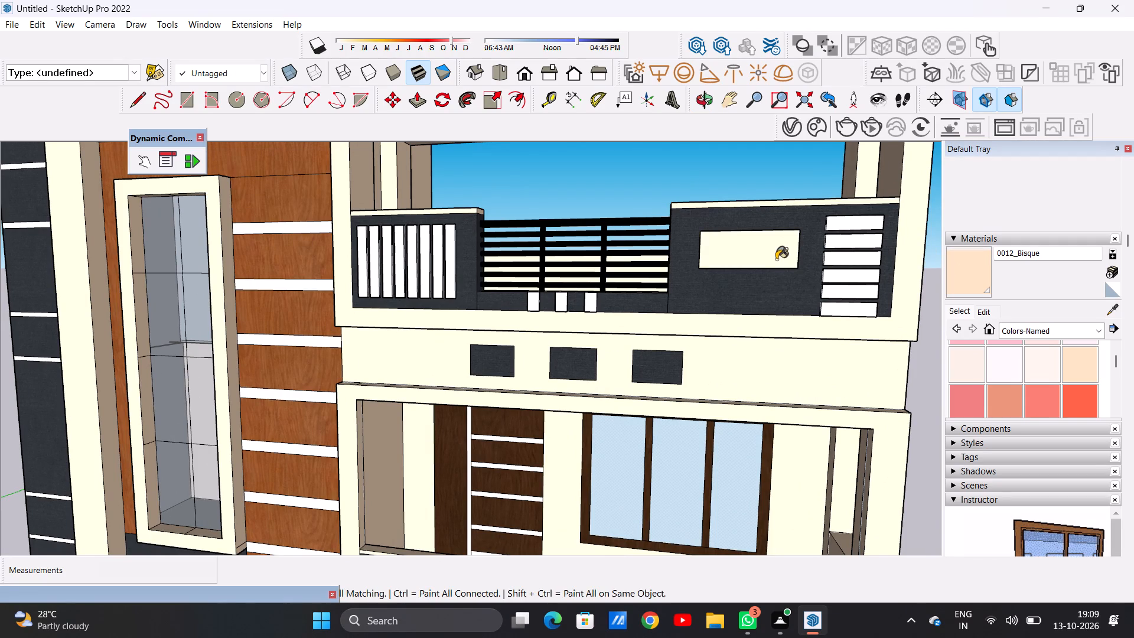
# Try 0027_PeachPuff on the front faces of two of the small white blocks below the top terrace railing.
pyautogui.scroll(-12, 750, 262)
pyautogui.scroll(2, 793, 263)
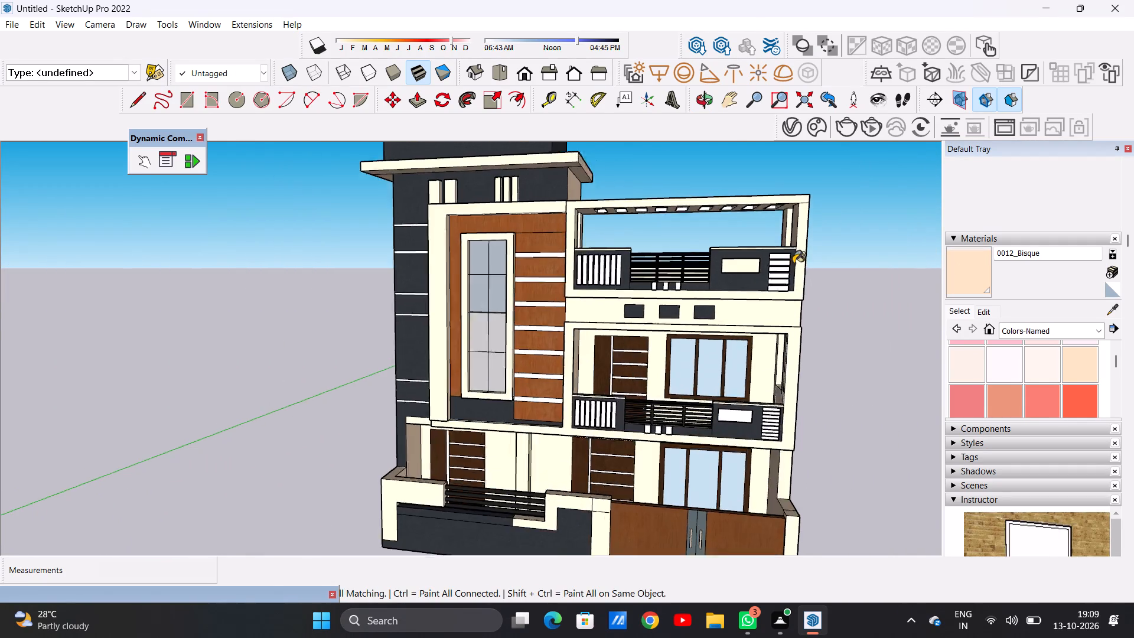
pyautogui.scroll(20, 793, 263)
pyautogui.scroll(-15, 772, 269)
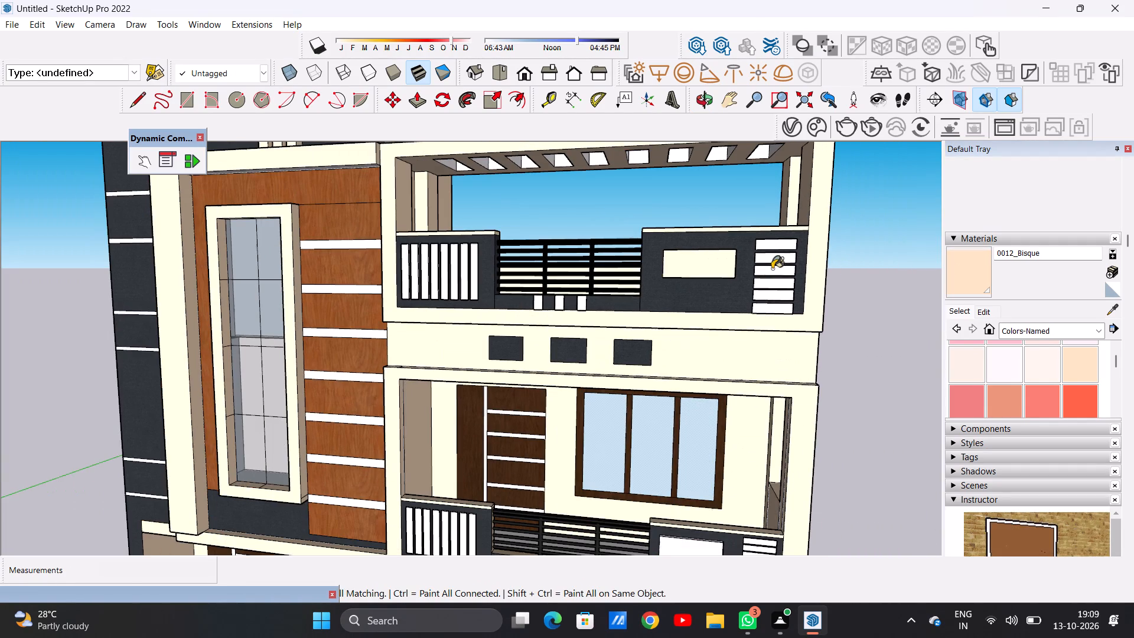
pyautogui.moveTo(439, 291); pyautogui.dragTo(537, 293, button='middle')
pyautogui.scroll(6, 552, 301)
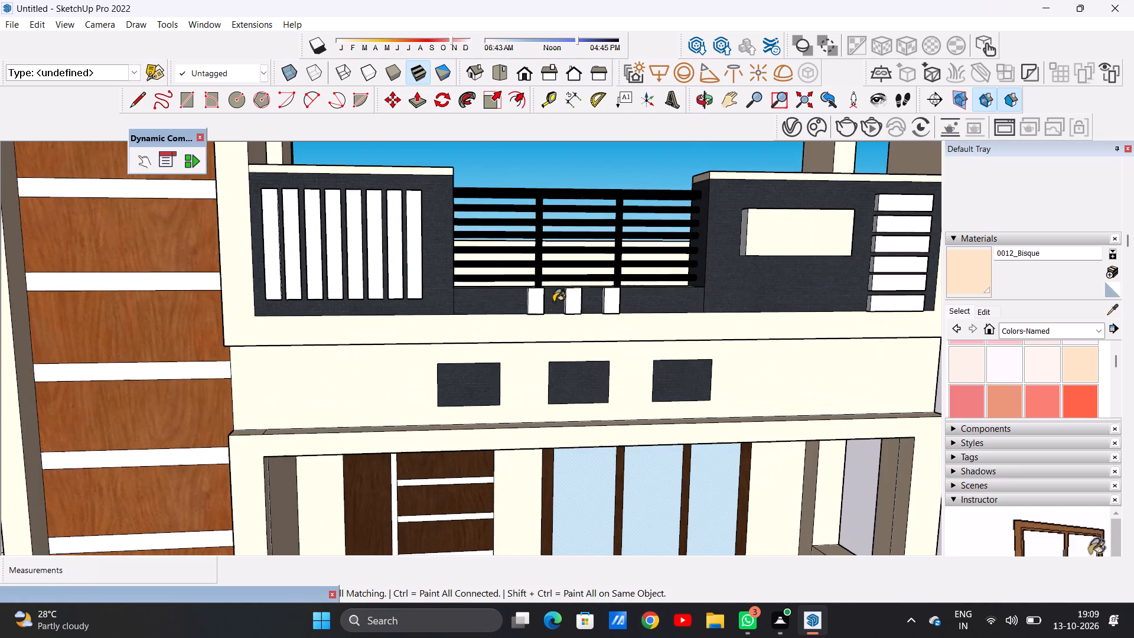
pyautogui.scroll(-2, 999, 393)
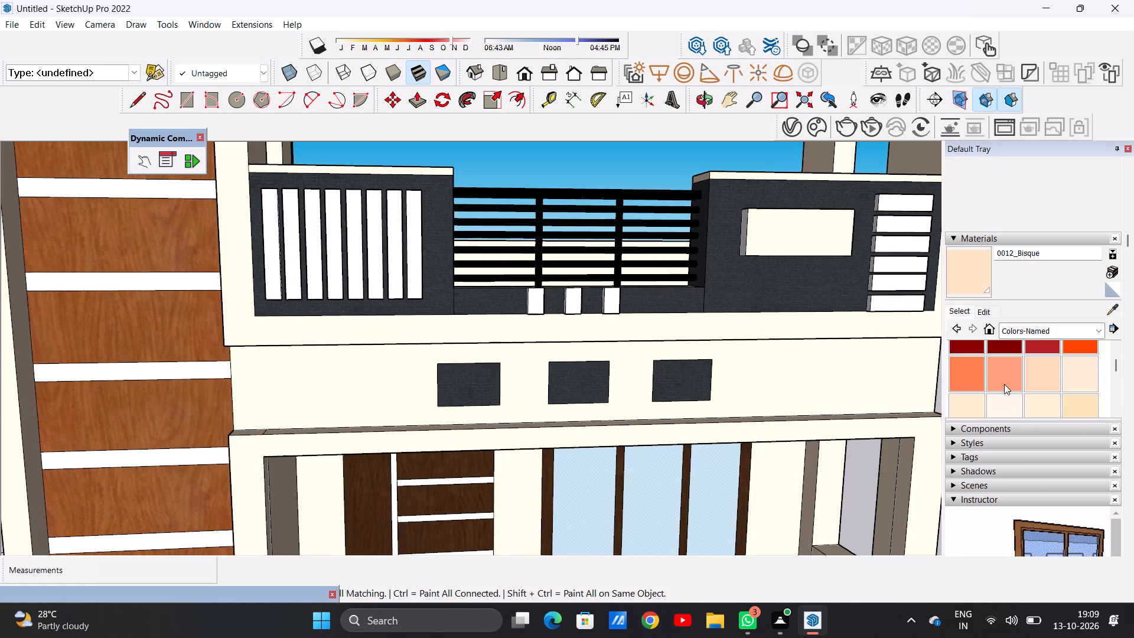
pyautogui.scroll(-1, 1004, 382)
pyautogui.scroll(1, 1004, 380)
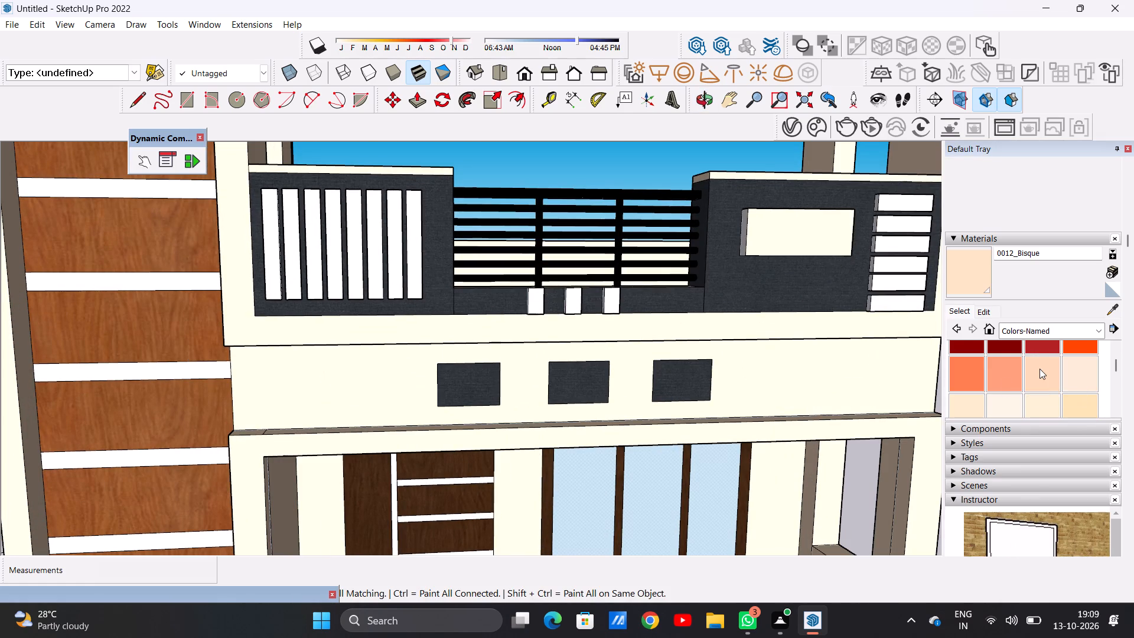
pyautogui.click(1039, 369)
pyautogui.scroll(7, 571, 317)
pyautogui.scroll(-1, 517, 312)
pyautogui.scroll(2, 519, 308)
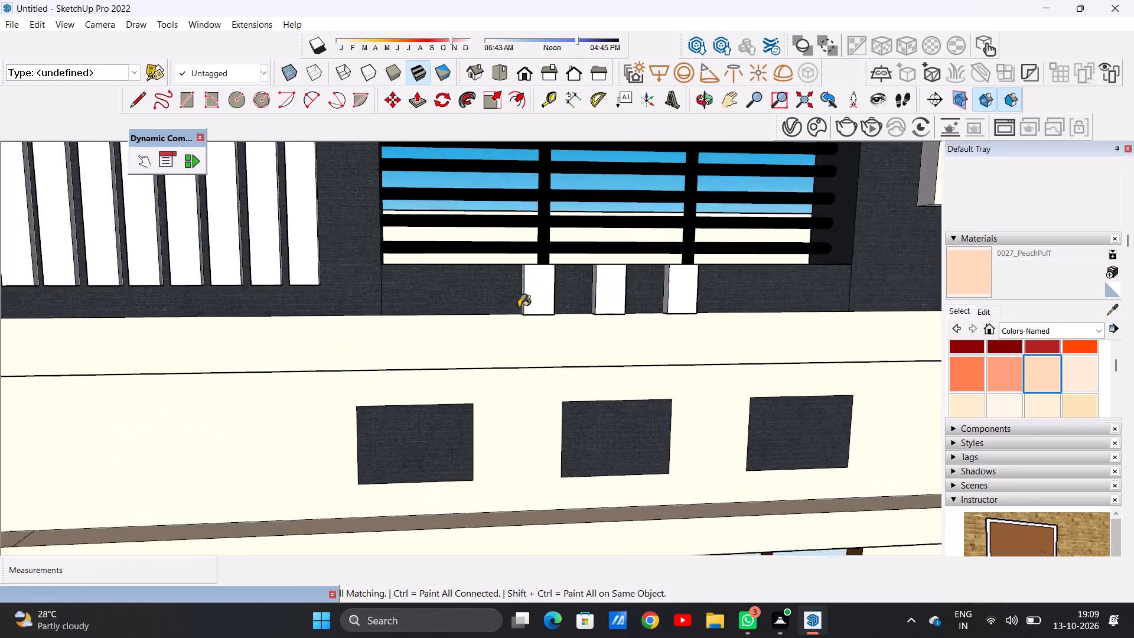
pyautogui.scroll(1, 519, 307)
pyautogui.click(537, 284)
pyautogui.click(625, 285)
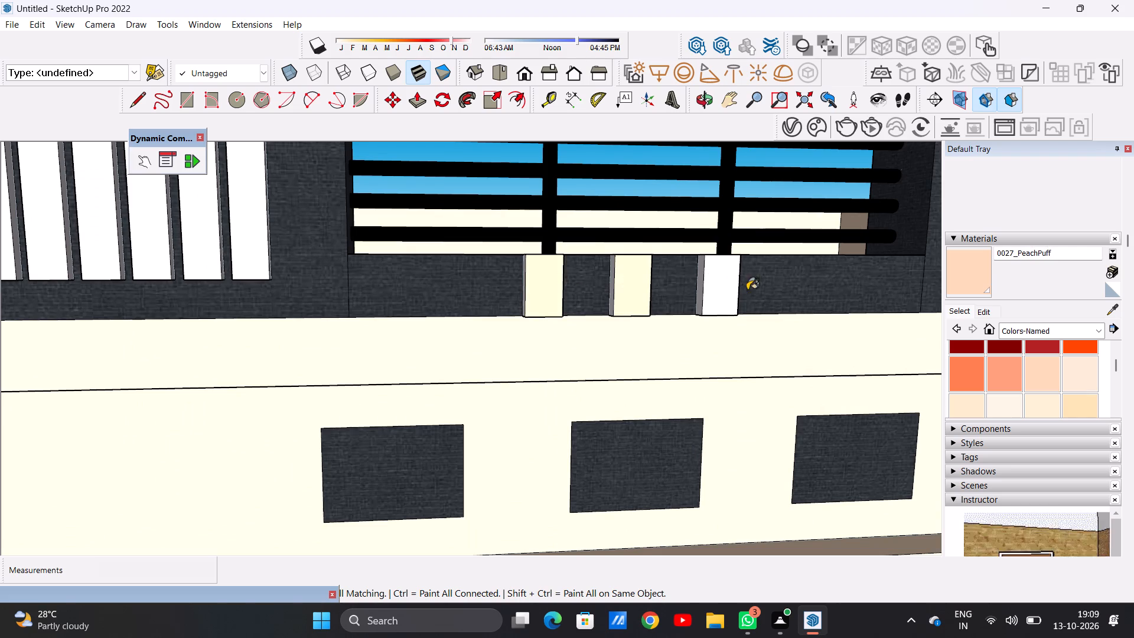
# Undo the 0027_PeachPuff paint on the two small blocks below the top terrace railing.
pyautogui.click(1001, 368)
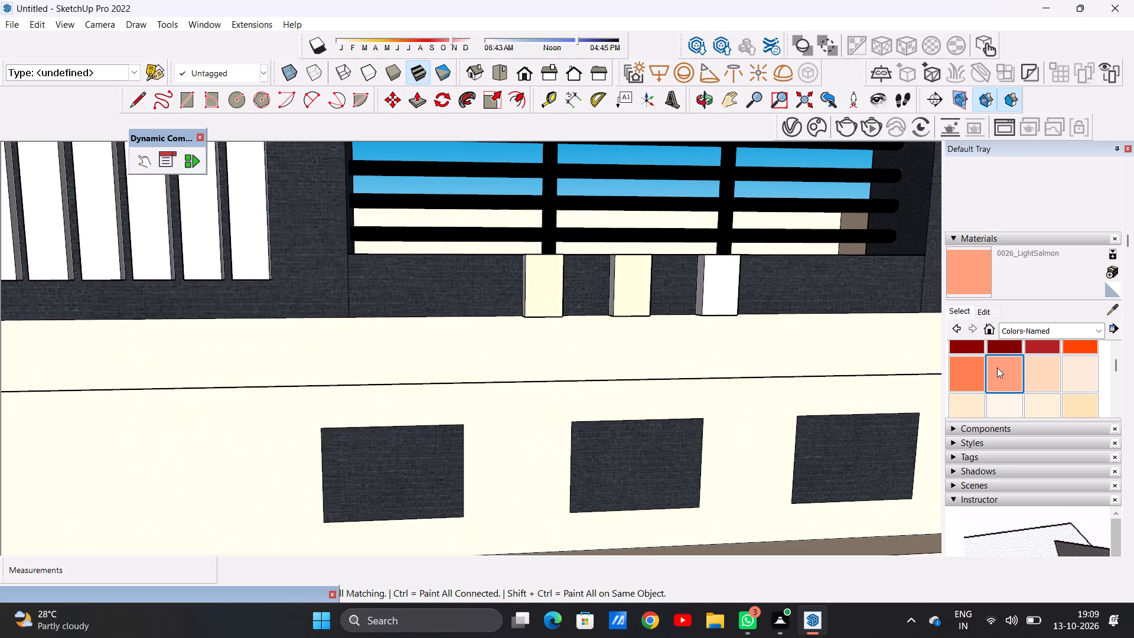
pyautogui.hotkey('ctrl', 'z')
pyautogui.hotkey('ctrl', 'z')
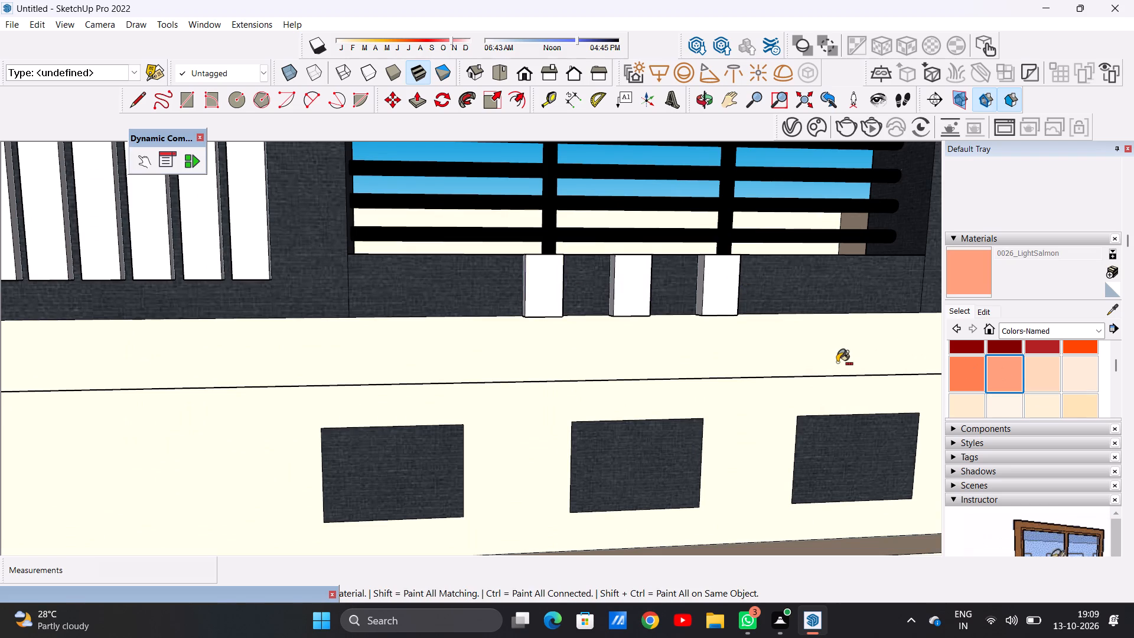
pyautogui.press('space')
# Paint the front faces of the eight vertical slats on the top terrace parapet with 0028_AntiqueWhite.
pyautogui.scroll(-20, 344, 349)
pyautogui.moveTo(391, 325); pyautogui.dragTo(321, 313, button='middle')
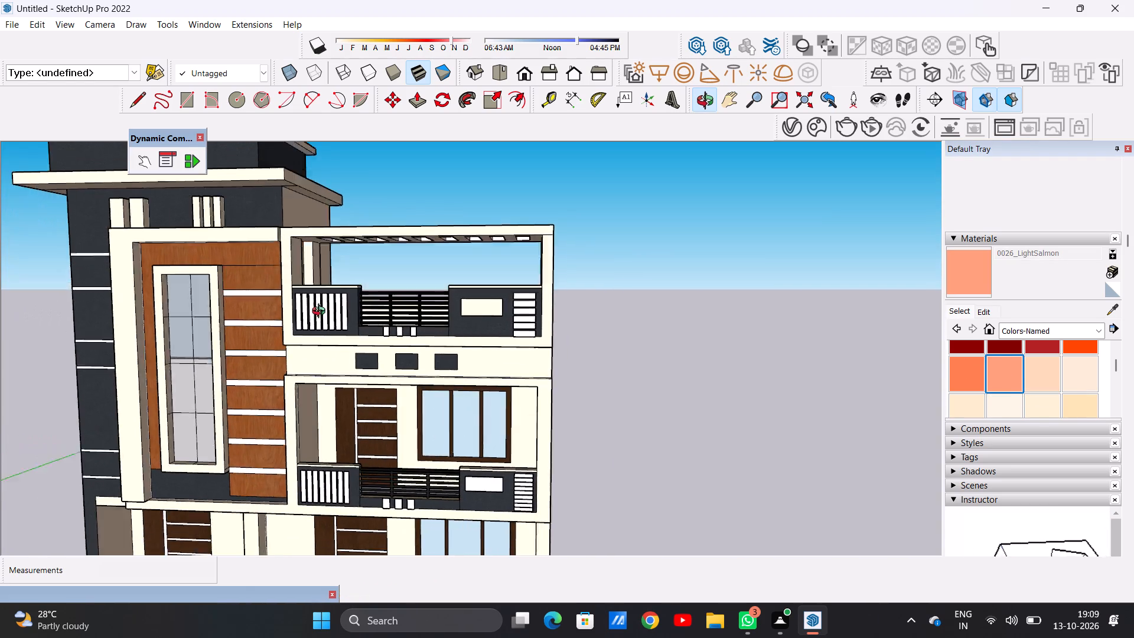
pyautogui.moveTo(321, 313); pyautogui.dragTo(243, 316, button='middle')
pyautogui.scroll(15, 337, 291)
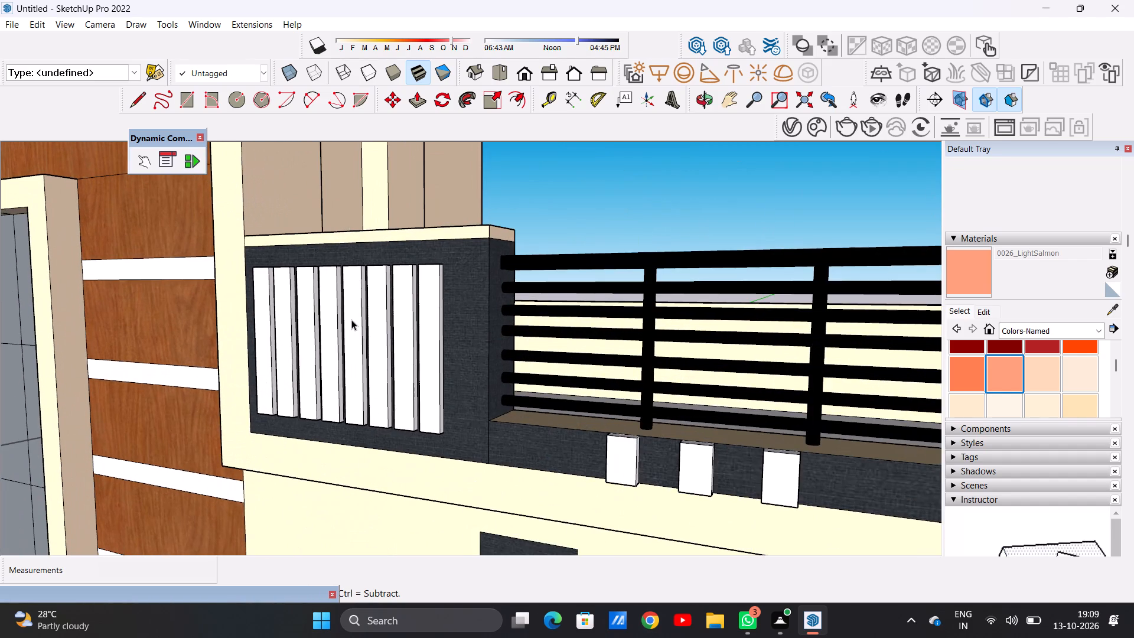
pyautogui.scroll(-6, 351, 320)
pyautogui.moveTo(322, 316); pyautogui.dragTo(588, 324, button='middle')
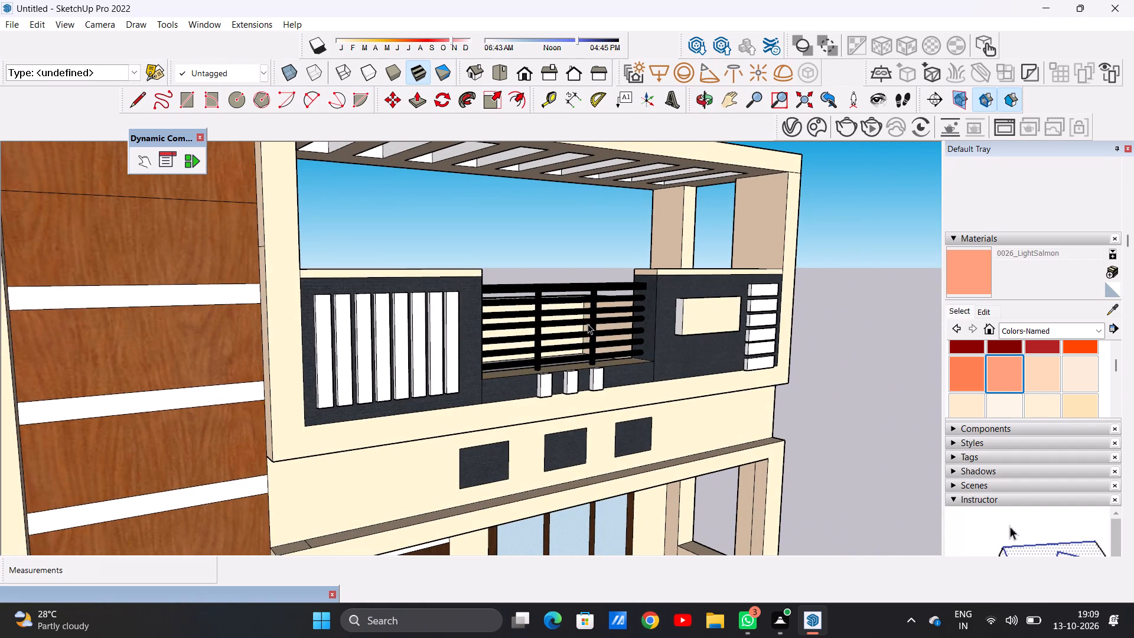
pyautogui.scroll(13, 502, 303)
pyautogui.moveTo(254, 337); pyautogui.dragTo(324, 353, button='middle')
pyautogui.scroll(-11, 317, 341)
pyautogui.moveTo(298, 341); pyautogui.dragTo(348, 354, button='middle')
pyautogui.scroll(3, 348, 354)
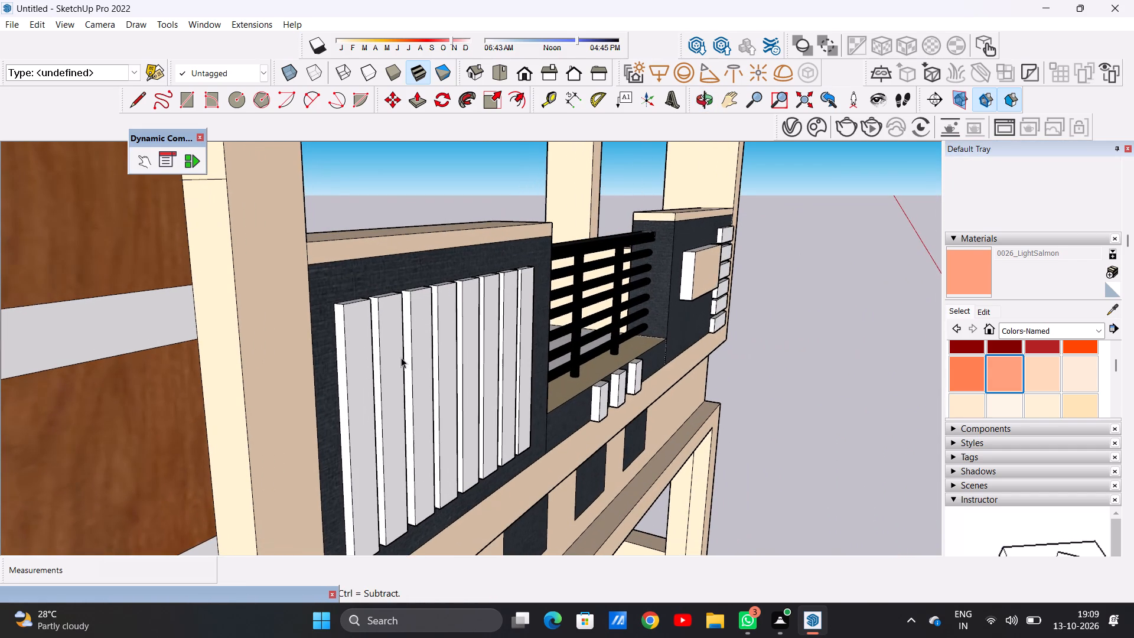
pyautogui.click(1071, 375)
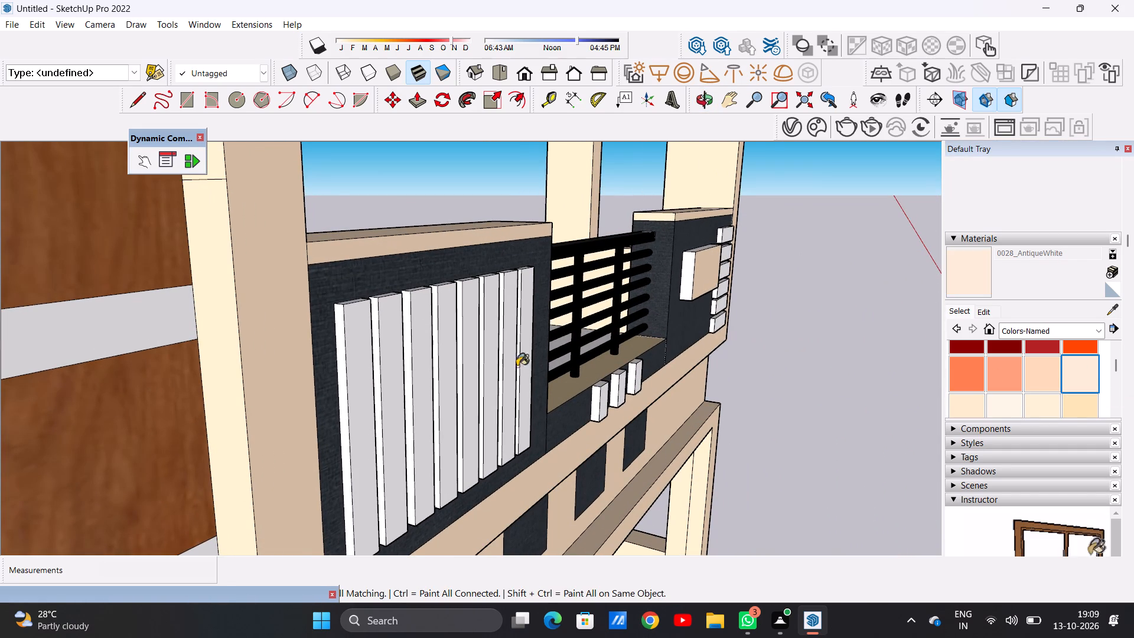
pyautogui.scroll(9, 354, 377)
pyautogui.click(353, 377)
pyautogui.click(425, 349)
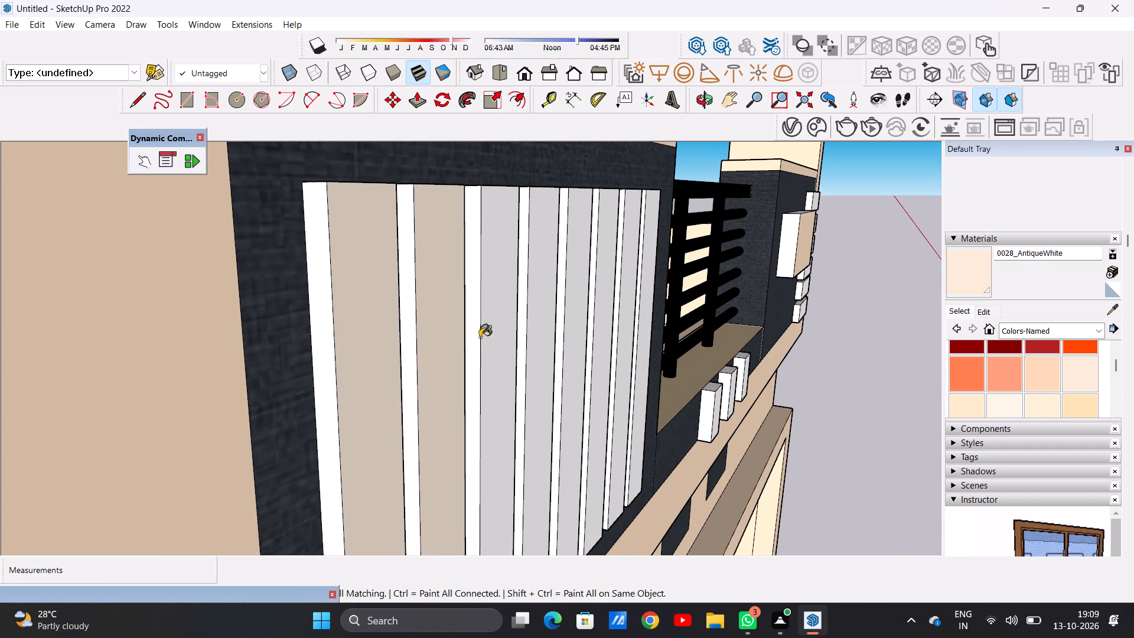
pyautogui.click(489, 336)
pyautogui.click(542, 331)
pyautogui.click(569, 333)
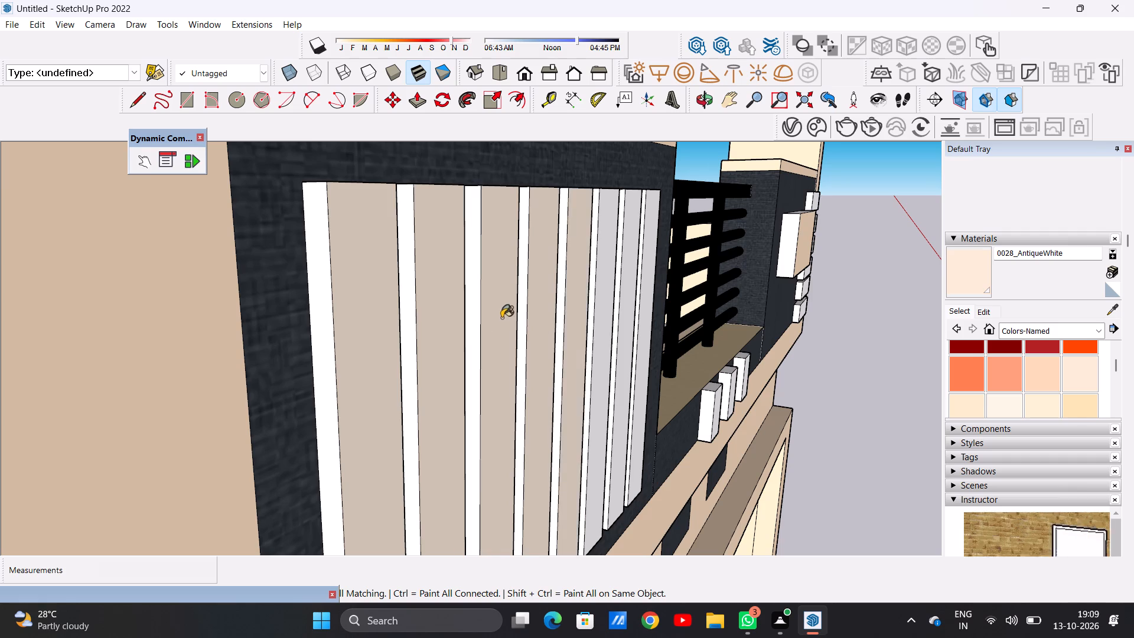
pyautogui.scroll(-6, 501, 317)
pyautogui.scroll(8, 611, 320)
pyautogui.click(496, 359)
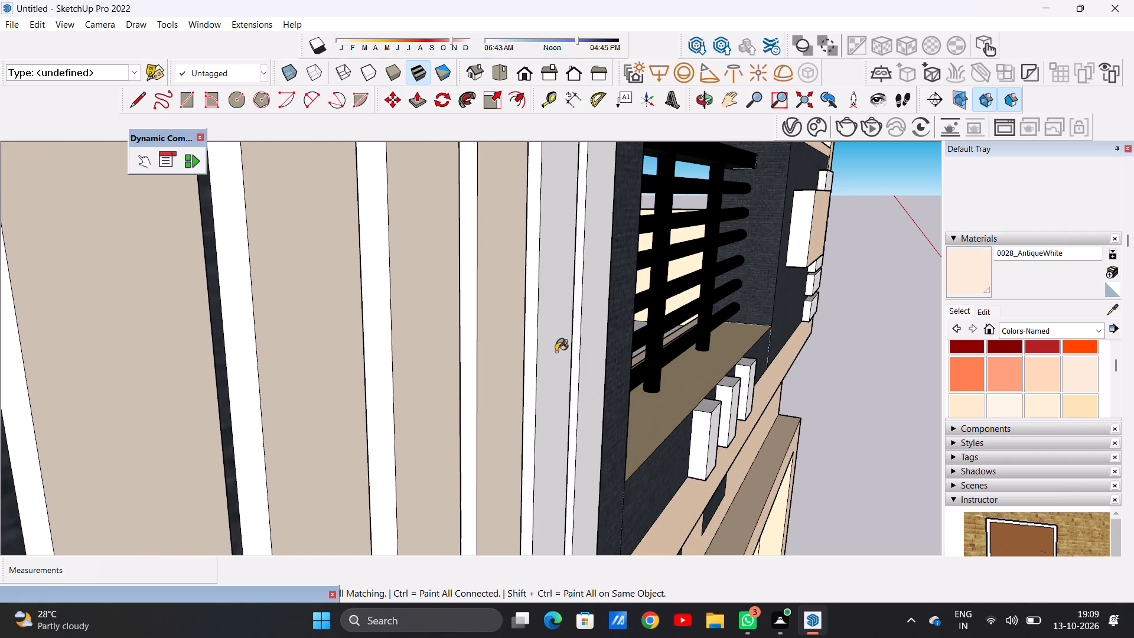
pyautogui.click(556, 351)
pyautogui.click(588, 341)
# Paint the side faces of the top terrace parapet's vertical slats that face the wood-clad wall with 0028_AntiqueWhite.
pyautogui.scroll(-13, 459, 319)
pyautogui.scroll(10, 256, 362)
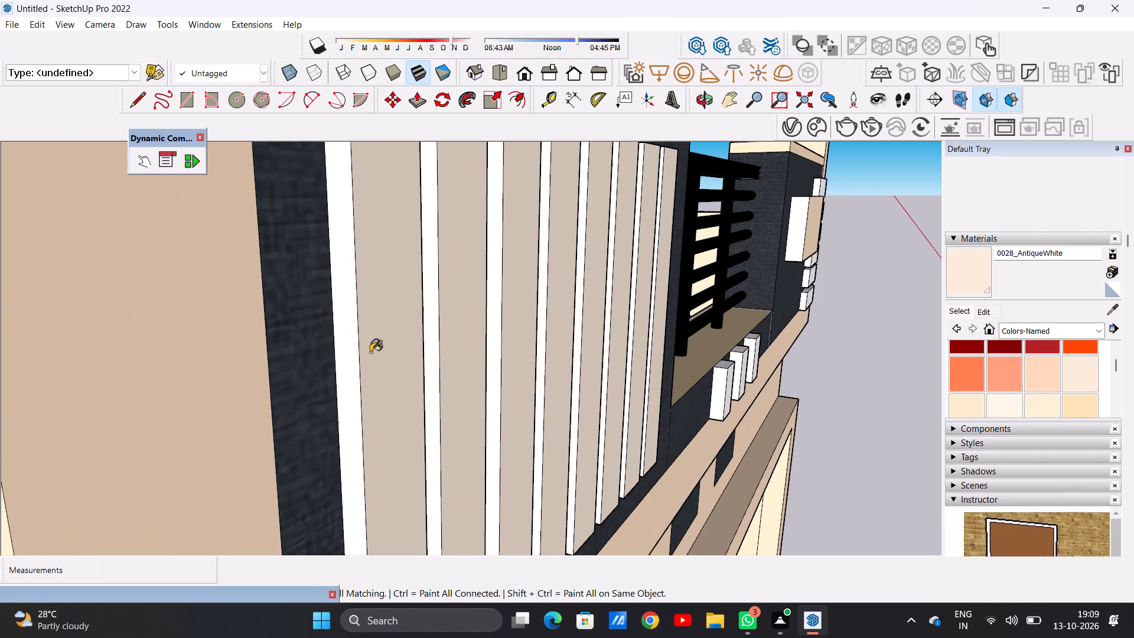
pyautogui.click(354, 351)
pyautogui.click(432, 357)
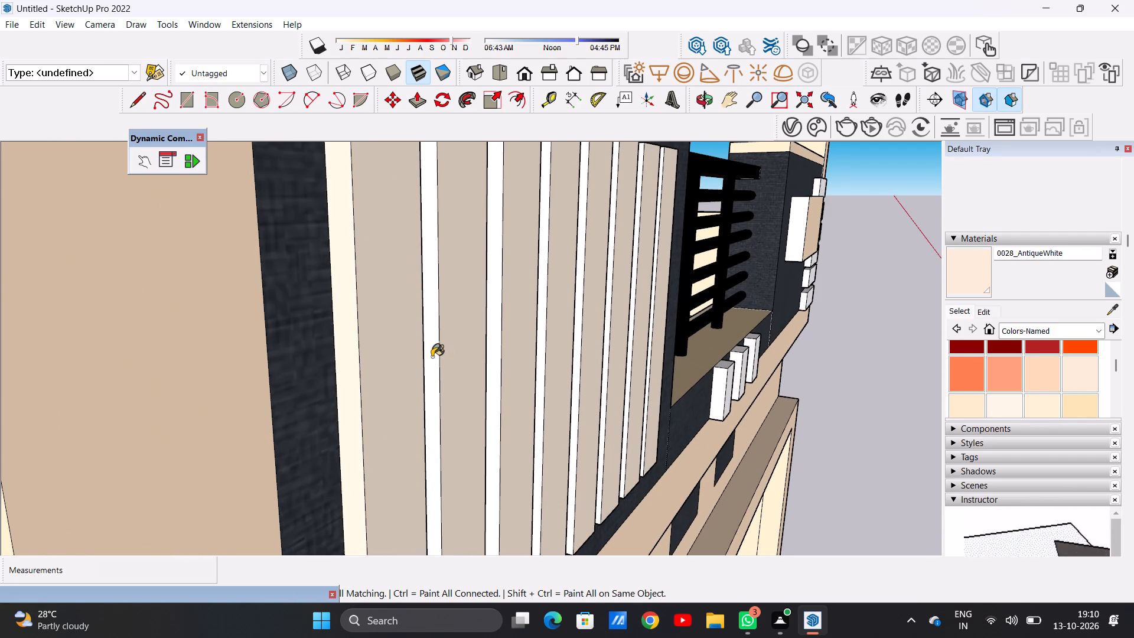
pyautogui.click(495, 358)
pyautogui.click(536, 362)
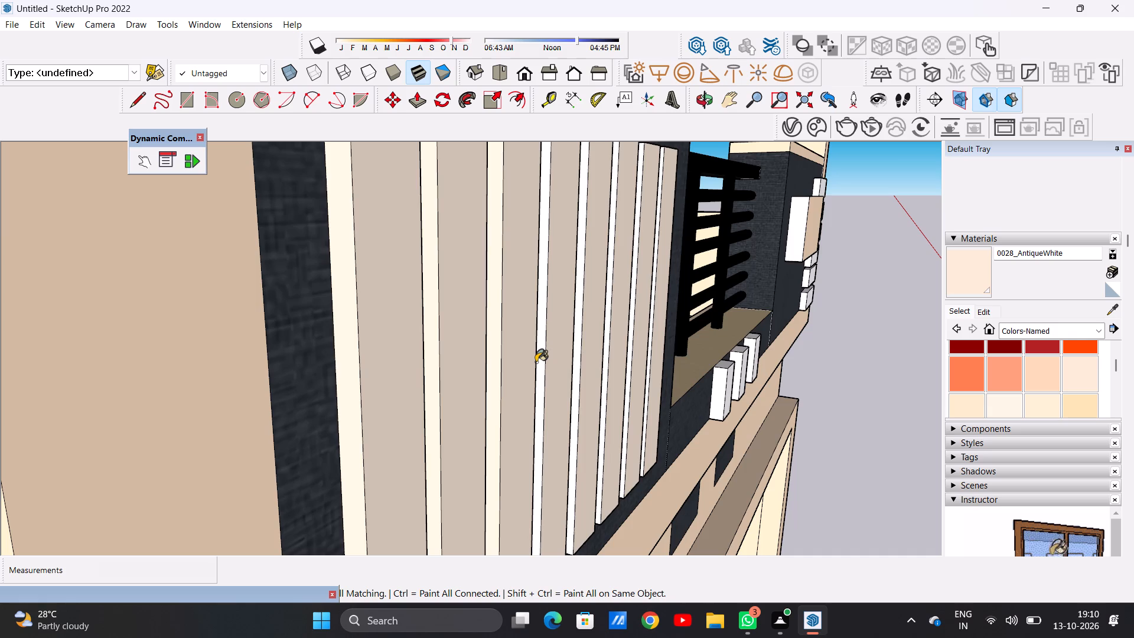
pyautogui.scroll(-7, 458, 359)
pyautogui.scroll(5, 510, 311)
pyautogui.scroll(-1, 510, 311)
pyautogui.scroll(5, 510, 311)
pyautogui.scroll(-1, 504, 311)
pyautogui.scroll(1, 504, 311)
pyautogui.click(504, 311)
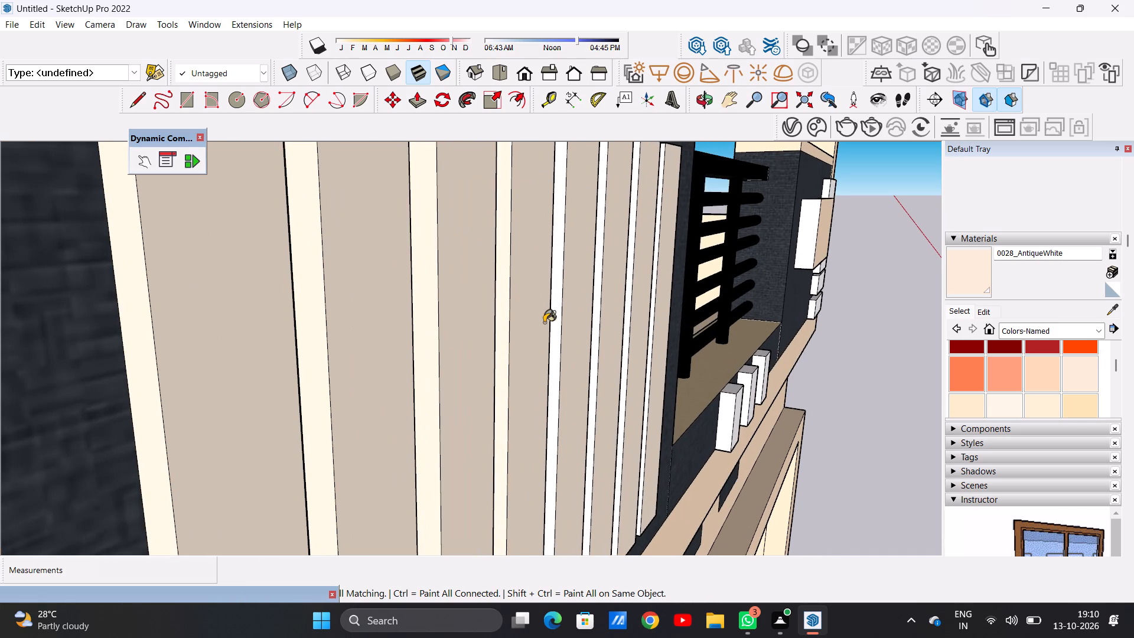
pyautogui.click(555, 325)
pyautogui.scroll(8, 592, 325)
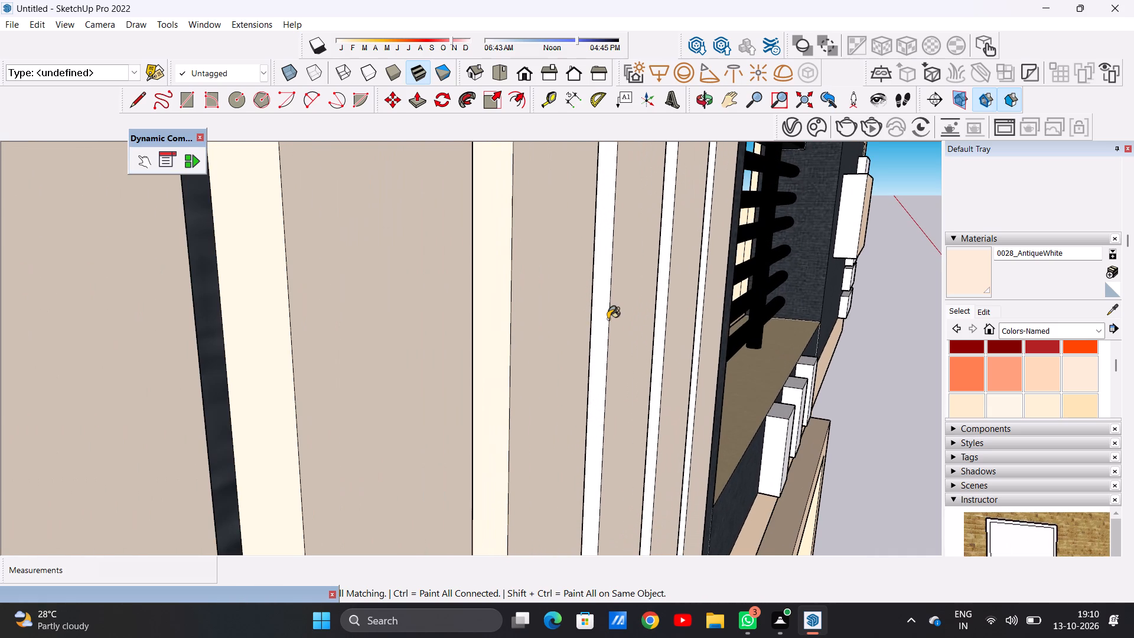
pyautogui.click(608, 319)
pyautogui.scroll(-6, 587, 325)
pyautogui.scroll(8, 613, 325)
pyautogui.click(647, 314)
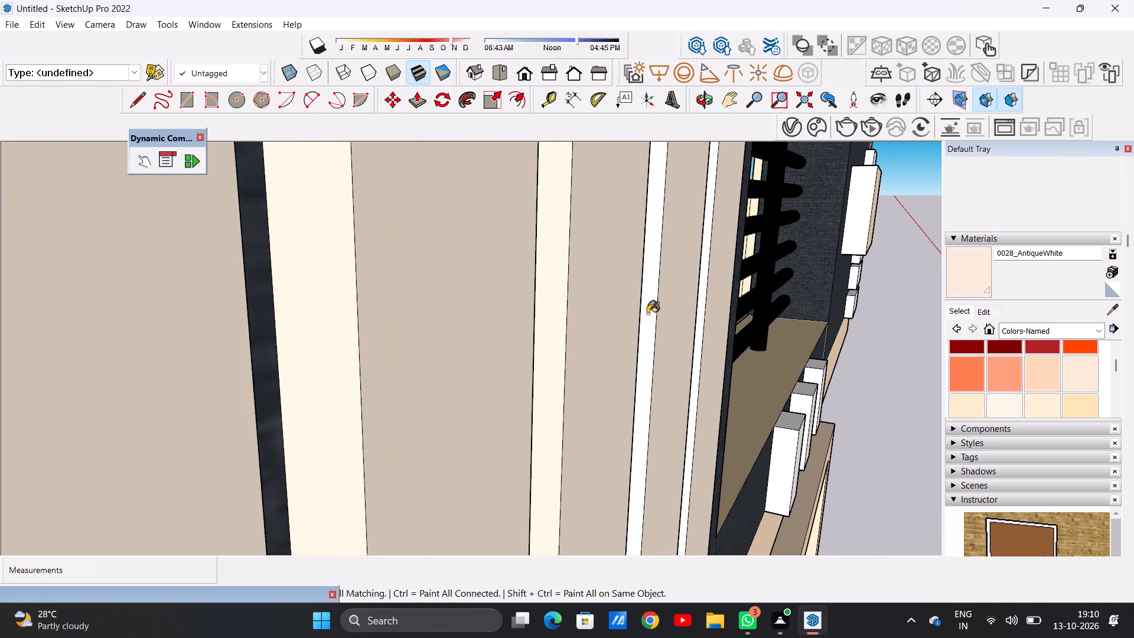
pyautogui.scroll(-4, 584, 324)
pyautogui.scroll(1, 583, 325)
pyautogui.scroll(-10, 582, 325)
pyautogui.scroll(15, 618, 308)
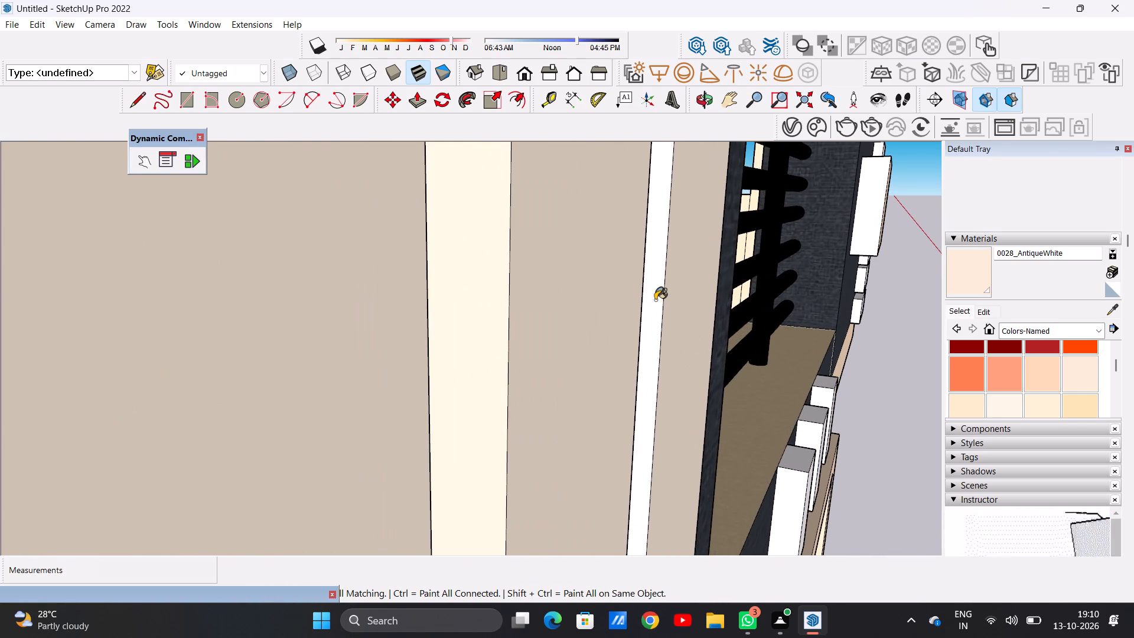
pyautogui.click(655, 300)
# Paint the opposite side faces of the same vertical slats, those facing the black railing, with 0028_AntiqueWhite.
pyautogui.scroll(-20, 512, 304)
pyautogui.scroll(-13, 512, 304)
pyautogui.moveTo(512, 300); pyautogui.dragTo(397, 311, button='middle')
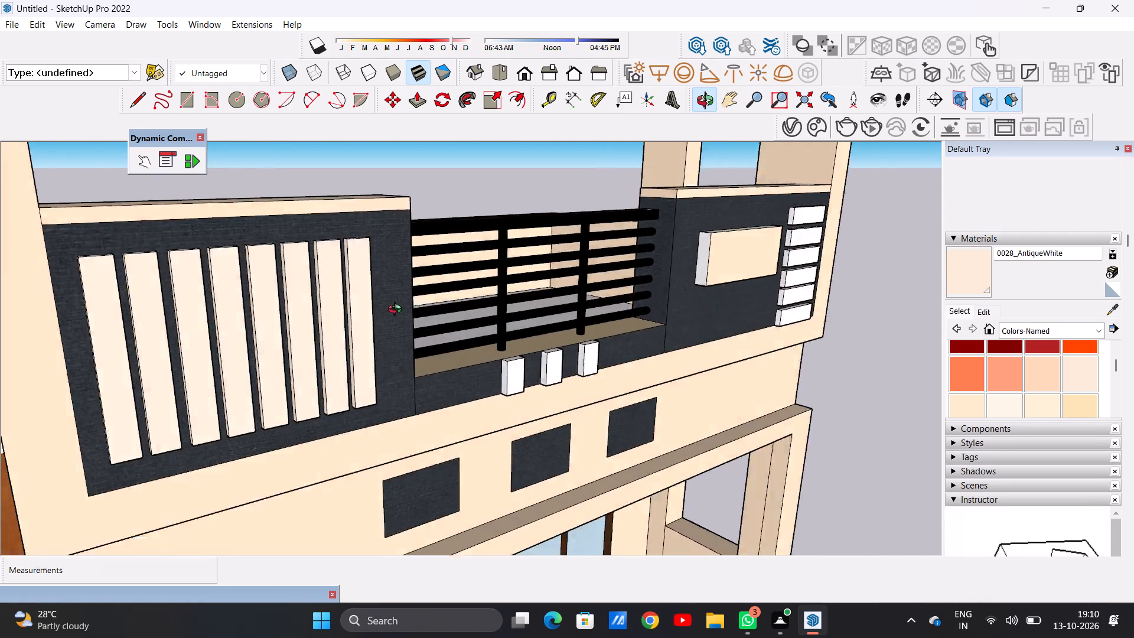
pyautogui.moveTo(397, 311); pyautogui.dragTo(181, 302, button='middle')
pyautogui.scroll(1, 181, 302)
pyautogui.scroll(-5, 177, 296)
pyautogui.scroll(16, 232, 265)
pyautogui.scroll(-1, 260, 265)
pyautogui.scroll(1, 260, 265)
pyautogui.scroll(-1, 260, 265)
pyautogui.scroll(4, 260, 265)
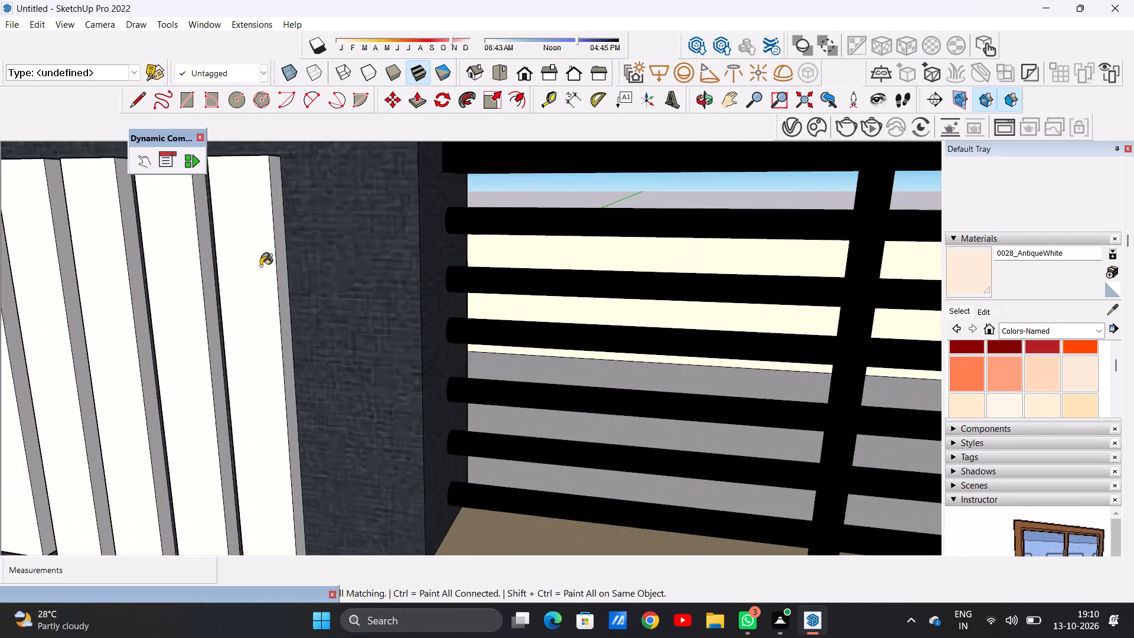
pyautogui.scroll(4, 260, 266)
pyautogui.click(294, 272)
pyautogui.scroll(-10, 325, 276)
pyautogui.moveTo(360, 282); pyautogui.dragTo(266, 293, button='middle')
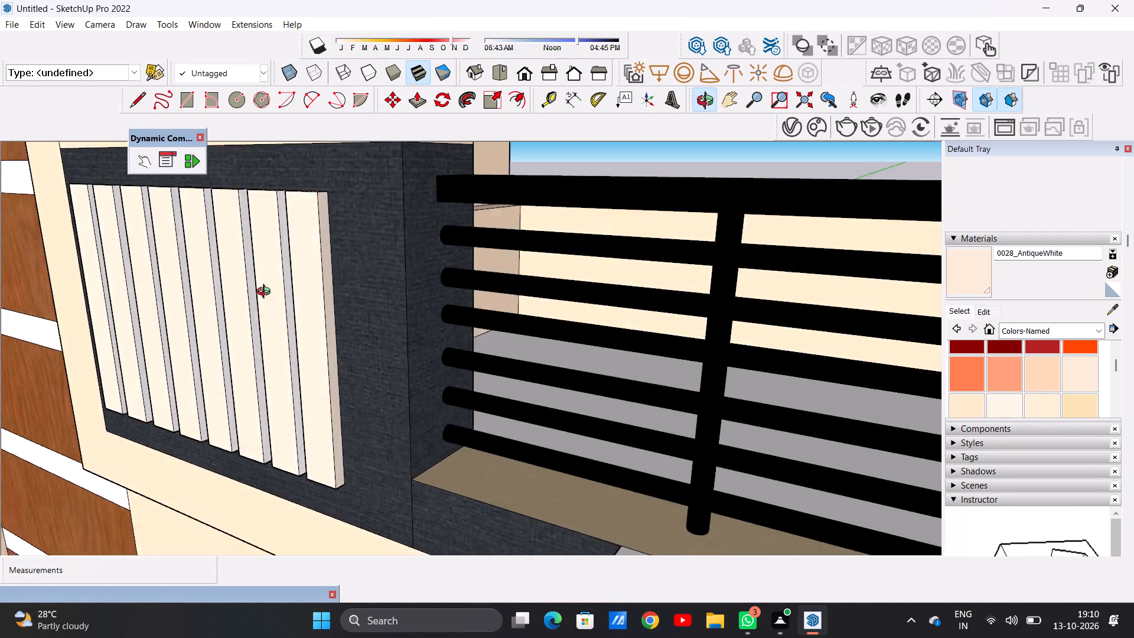
pyautogui.moveTo(266, 293); pyautogui.dragTo(221, 293, button='middle')
pyautogui.scroll(2, 292, 248)
pyautogui.scroll(-1, 298, 246)
pyautogui.scroll(11, 298, 246)
pyautogui.click(312, 234)
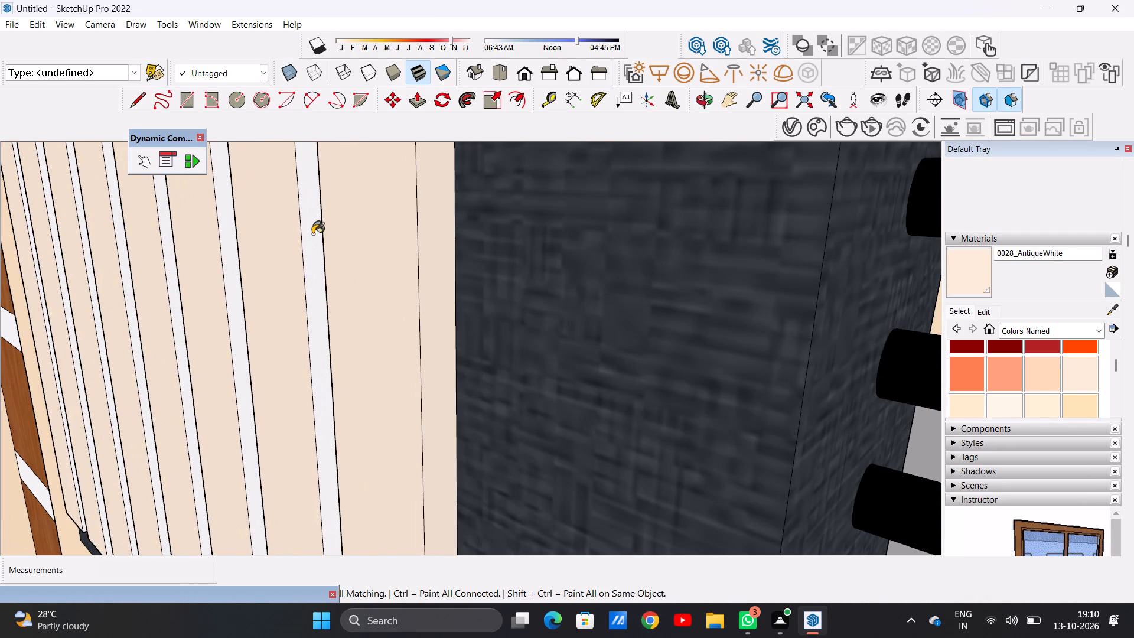
pyautogui.click(231, 261)
pyautogui.scroll(-12, 348, 279)
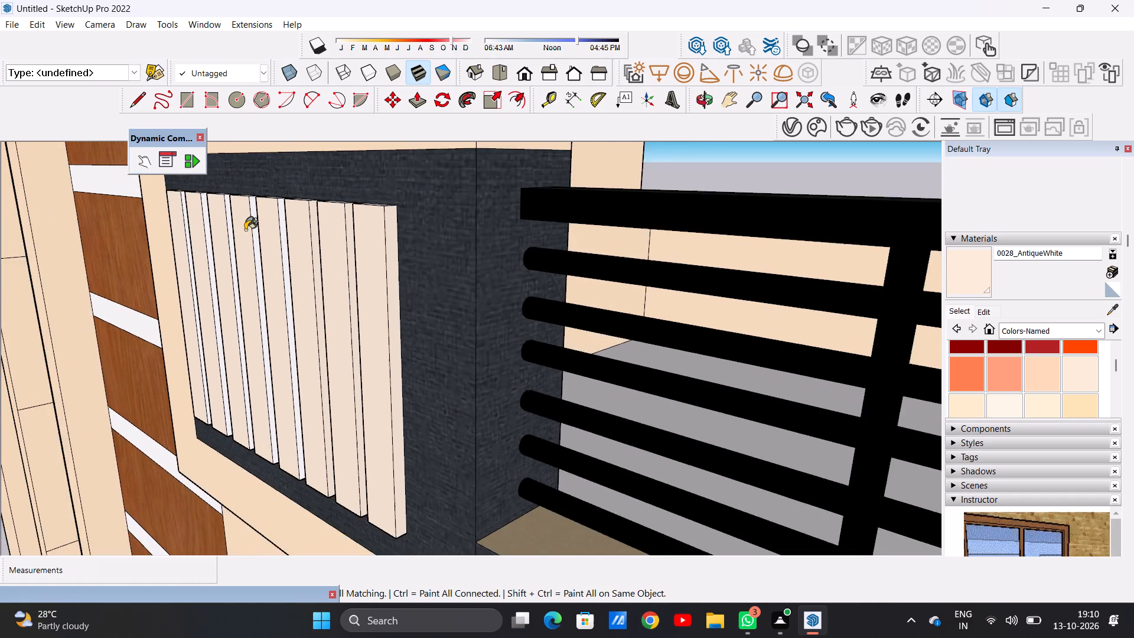
pyautogui.scroll(12, 239, 227)
pyautogui.click(357, 214)
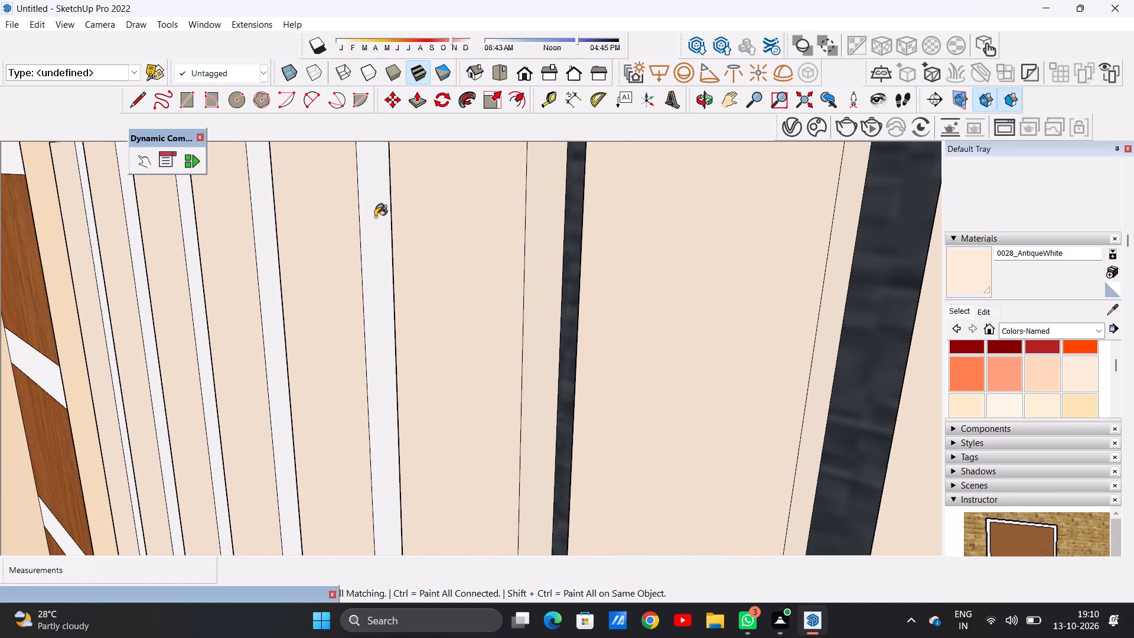
pyautogui.click(375, 217)
pyautogui.click(259, 249)
pyautogui.scroll(-12, 359, 233)
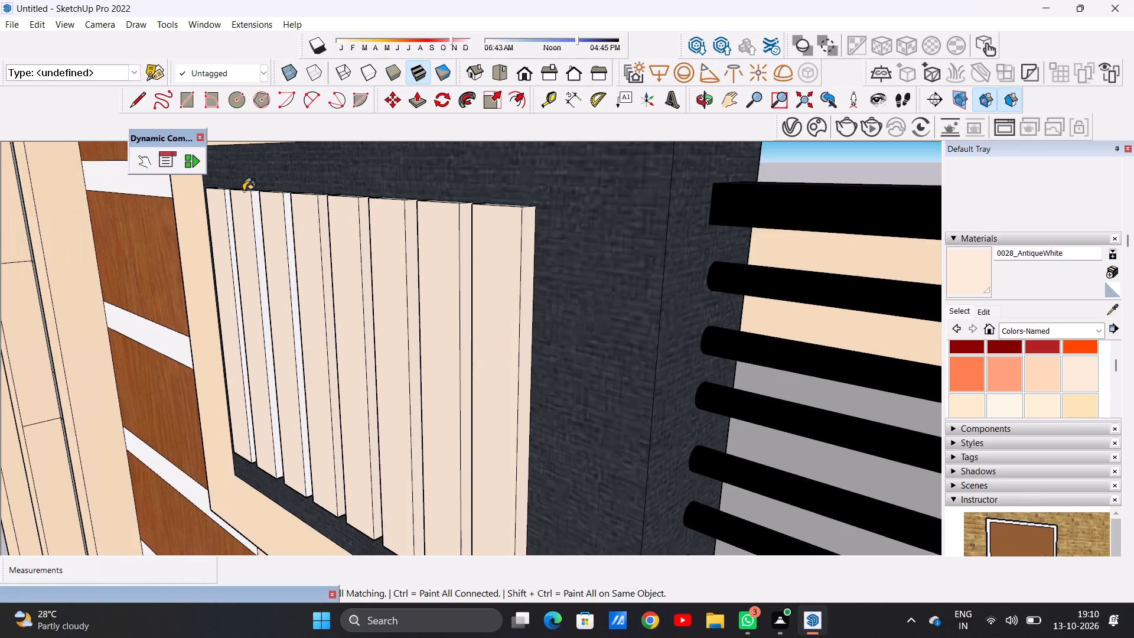
pyautogui.scroll(9, 243, 191)
pyautogui.click(350, 213)
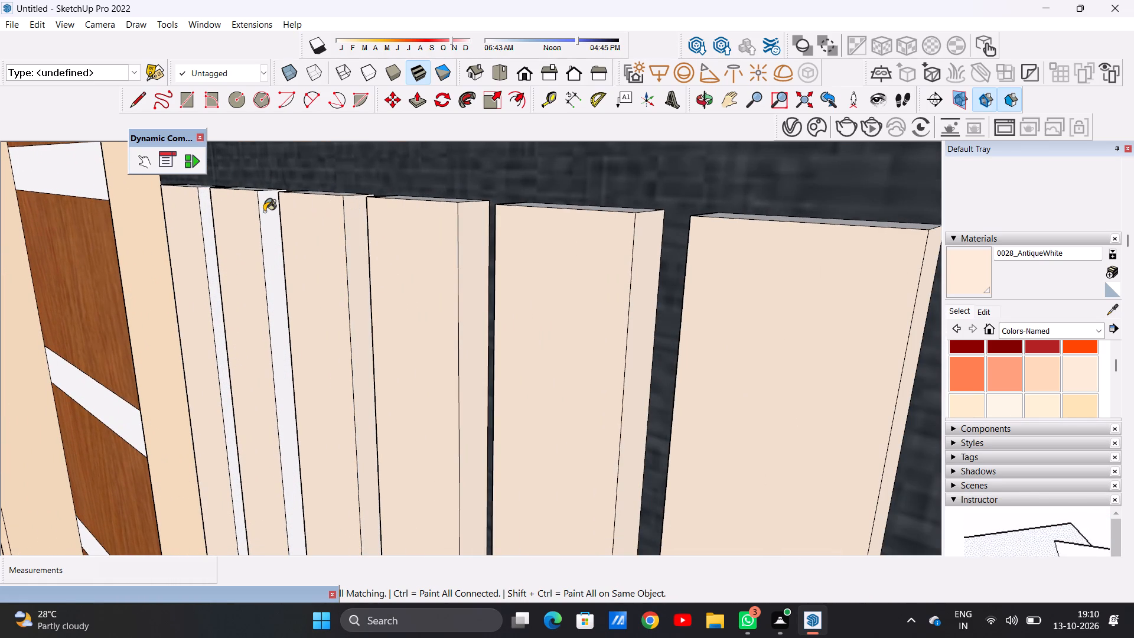
pyautogui.click(264, 211)
pyautogui.click(204, 210)
# Paint the top end faces of all eight vertical slats on the top terrace parapet with 0028_AntiqueWhite.
pyautogui.scroll(-2, 348, 240)
pyautogui.scroll(1, 351, 249)
pyautogui.scroll(-3, 352, 250)
pyautogui.scroll(1, 353, 252)
pyautogui.scroll(-10, 353, 252)
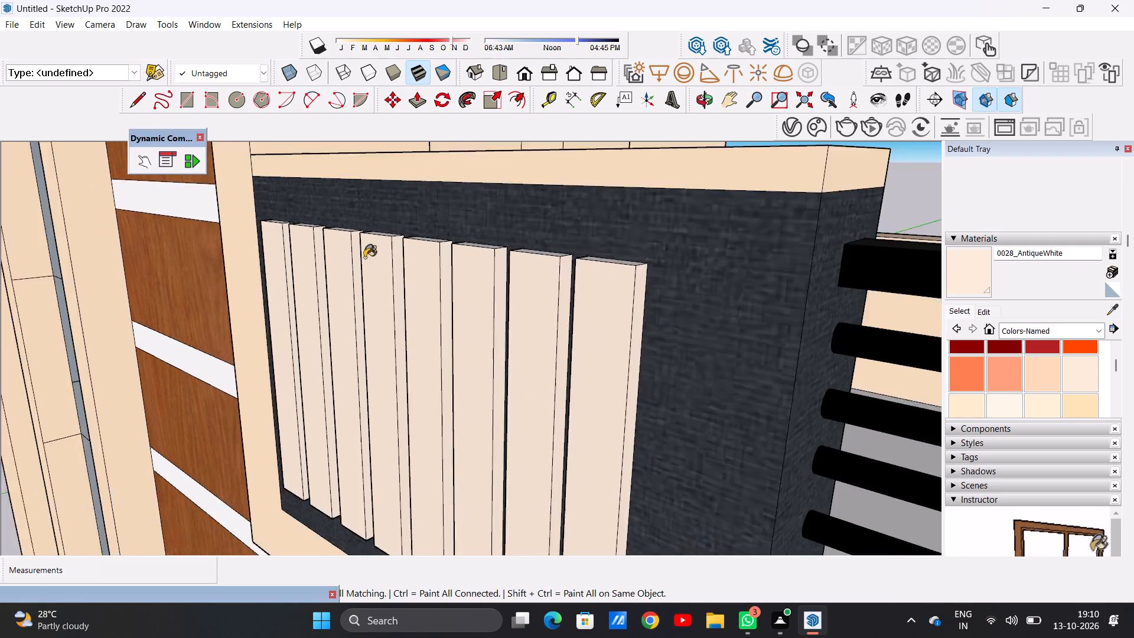
pyautogui.scroll(-8, 364, 258)
pyautogui.scroll(1, 364, 249)
pyautogui.scroll(-3, 364, 249)
pyautogui.moveTo(384, 321); pyautogui.dragTo(471, 449, button='middle')
pyautogui.scroll(7, 348, 305)
pyautogui.scroll(-2, 281, 246)
pyautogui.scroll(1, 281, 246)
pyautogui.scroll(-1, 279, 246)
pyautogui.scroll(12, 272, 245)
pyautogui.click(255, 238)
pyautogui.click(357, 274)
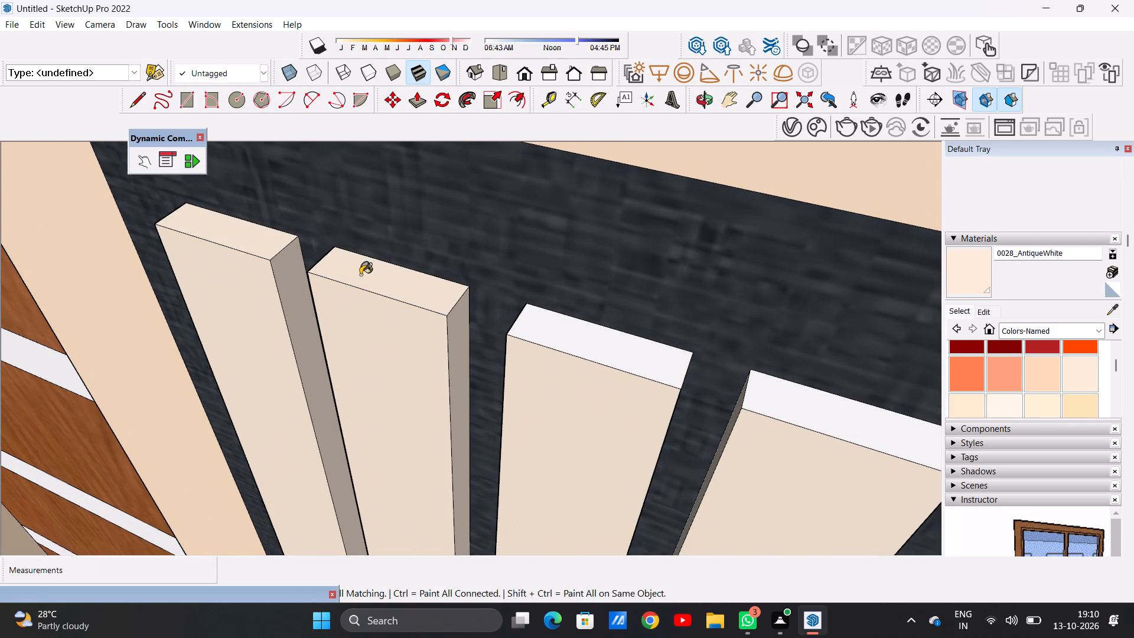
pyautogui.click(530, 321)
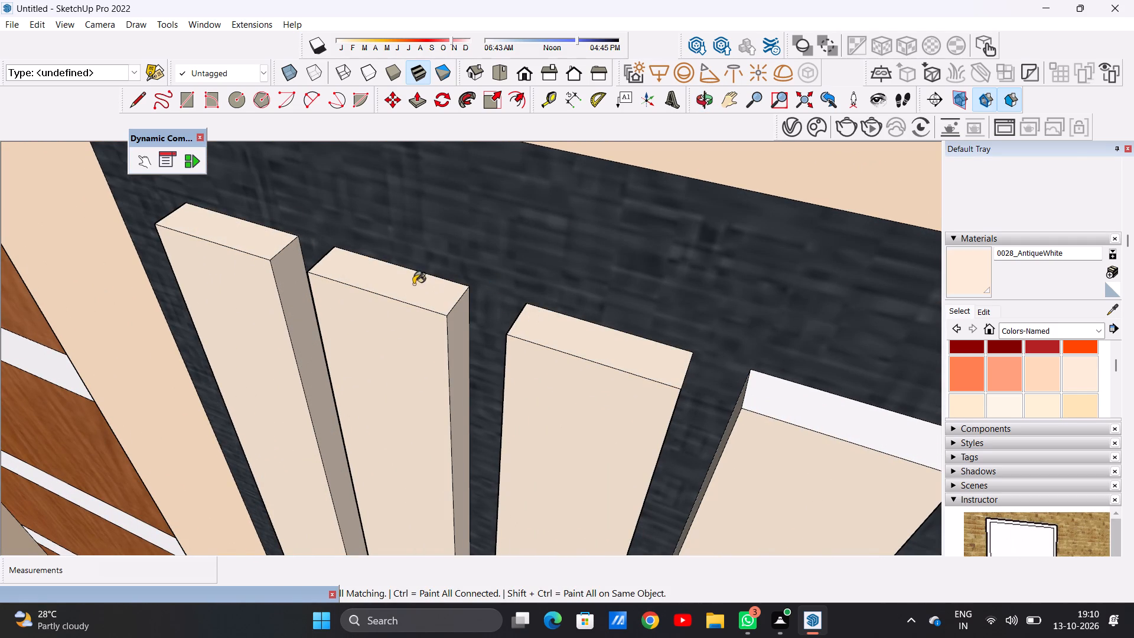
pyautogui.scroll(-19, 373, 273)
pyautogui.scroll(-1, 611, 295)
pyautogui.scroll(4, 605, 295)
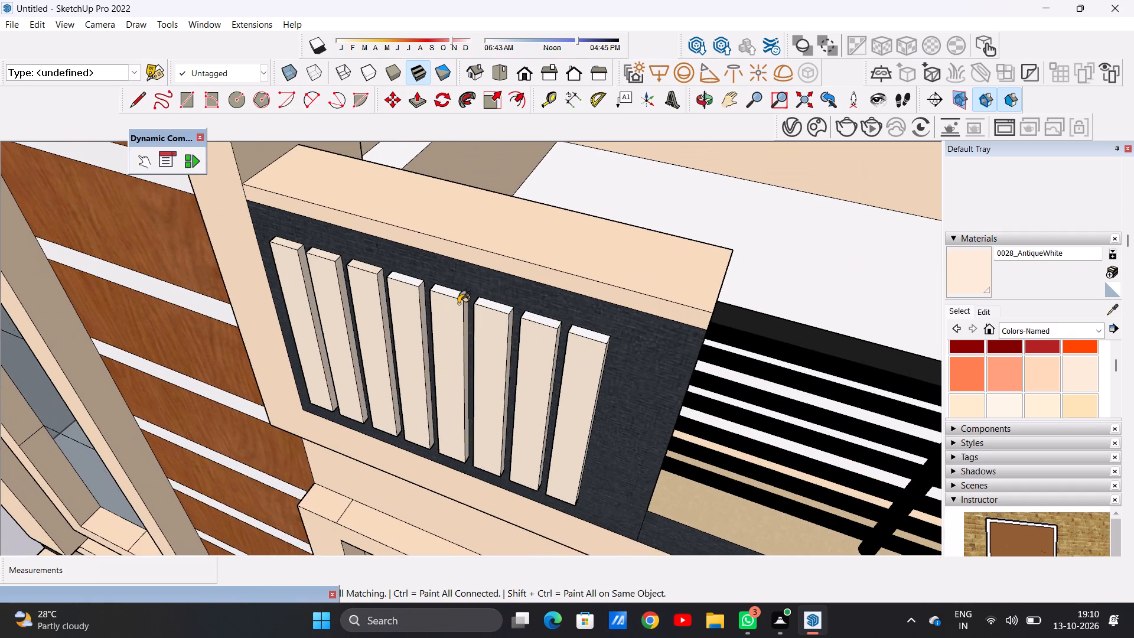
pyautogui.moveTo(457, 304); pyautogui.dragTo(464, 341, button='middle')
pyautogui.scroll(11, 515, 318)
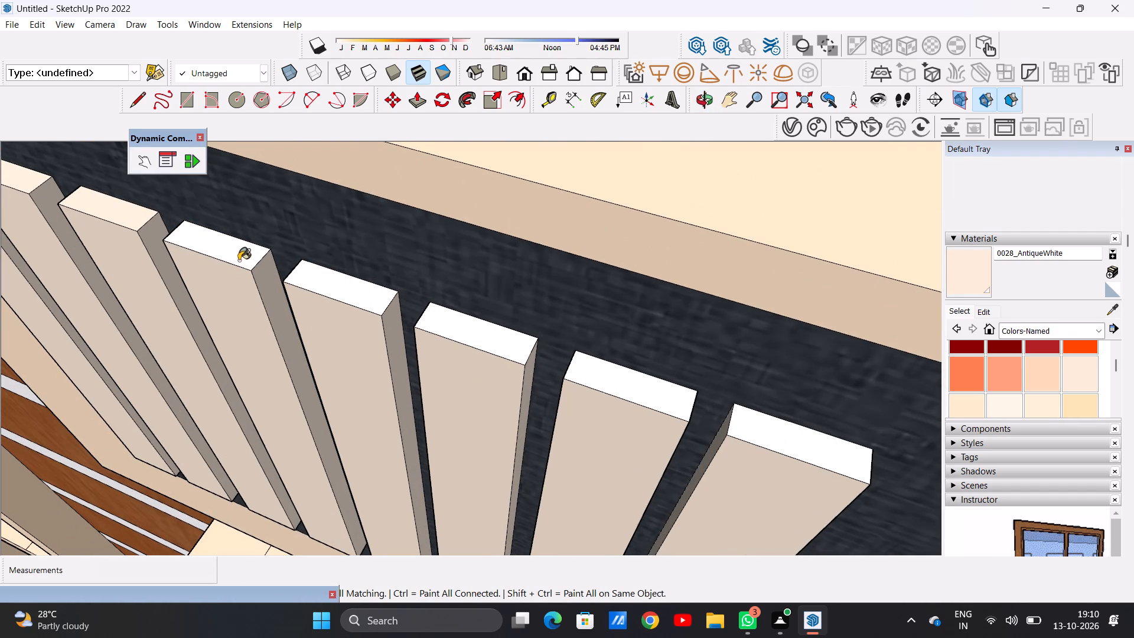
pyautogui.click(239, 259)
pyautogui.click(343, 287)
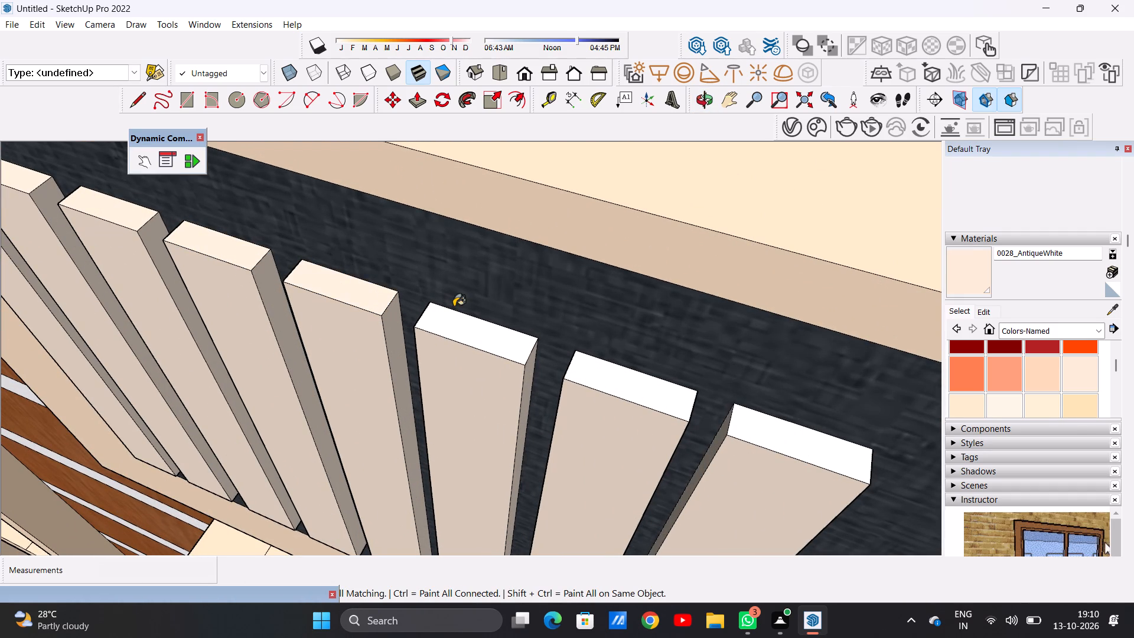
pyautogui.click(454, 323)
pyautogui.click(595, 373)
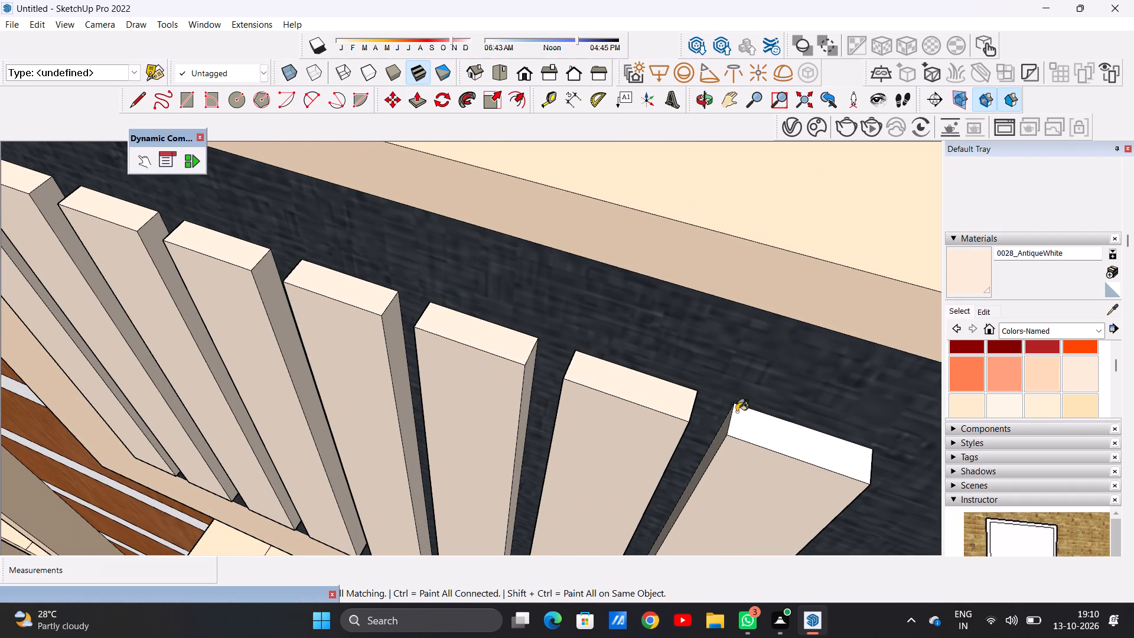
pyautogui.click(762, 427)
# Paint the front faces of the eight vertical slats on the first-floor balcony parapet, below the top terrace, with 0028_AntiqueWhite.
pyautogui.scroll(-20, 372, 280)
pyautogui.scroll(-16, 372, 280)
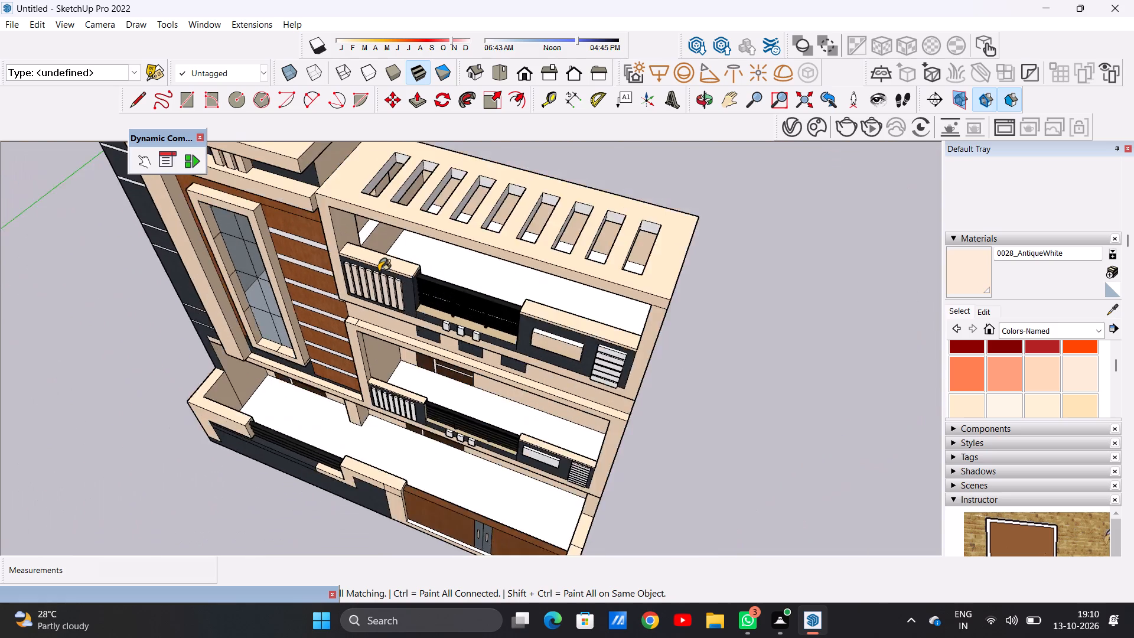
pyautogui.scroll(-4, 379, 271)
pyautogui.moveTo(335, 323); pyautogui.dragTo(412, 168, button='middle')
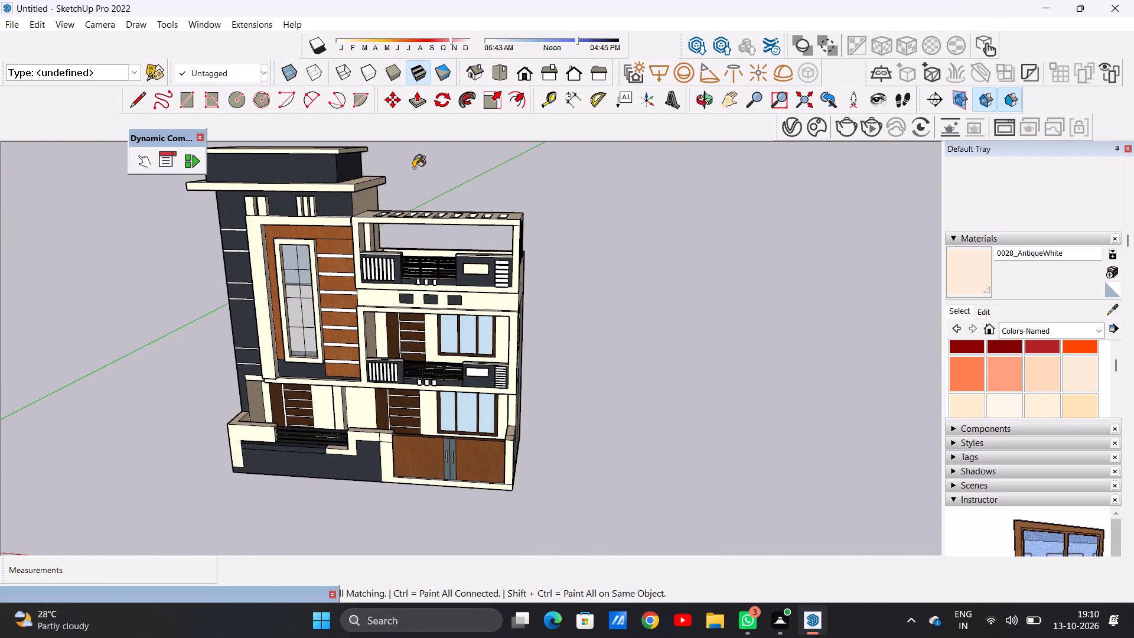
pyautogui.scroll(7, 334, 275)
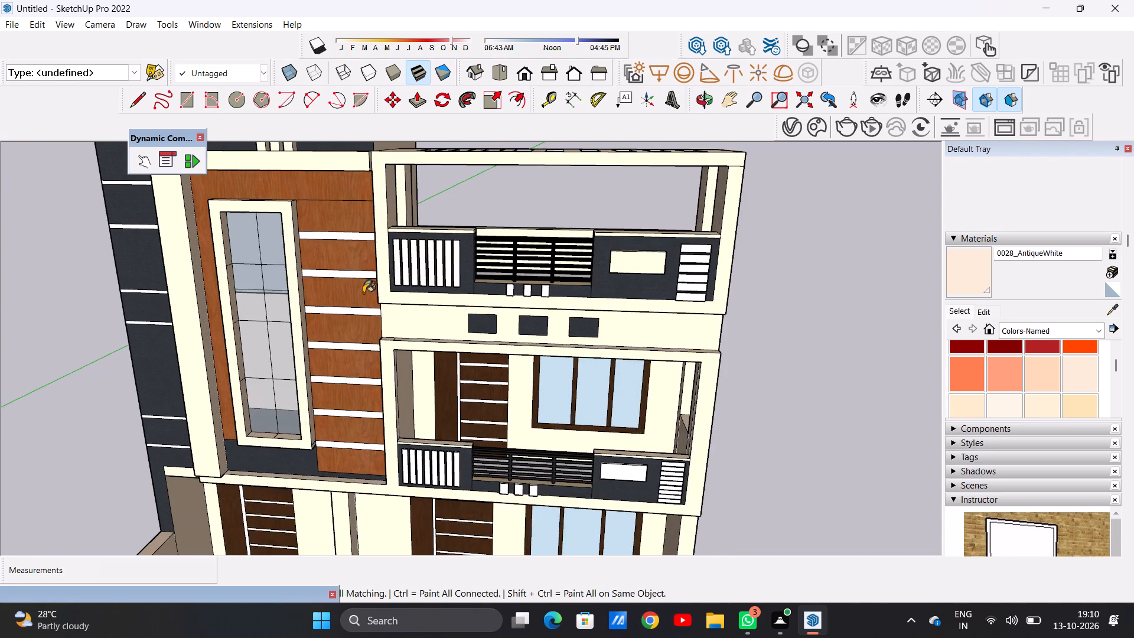
pyautogui.scroll(13, 406, 459)
pyautogui.scroll(-1, 411, 483)
pyautogui.scroll(5, 411, 483)
pyautogui.click(385, 466)
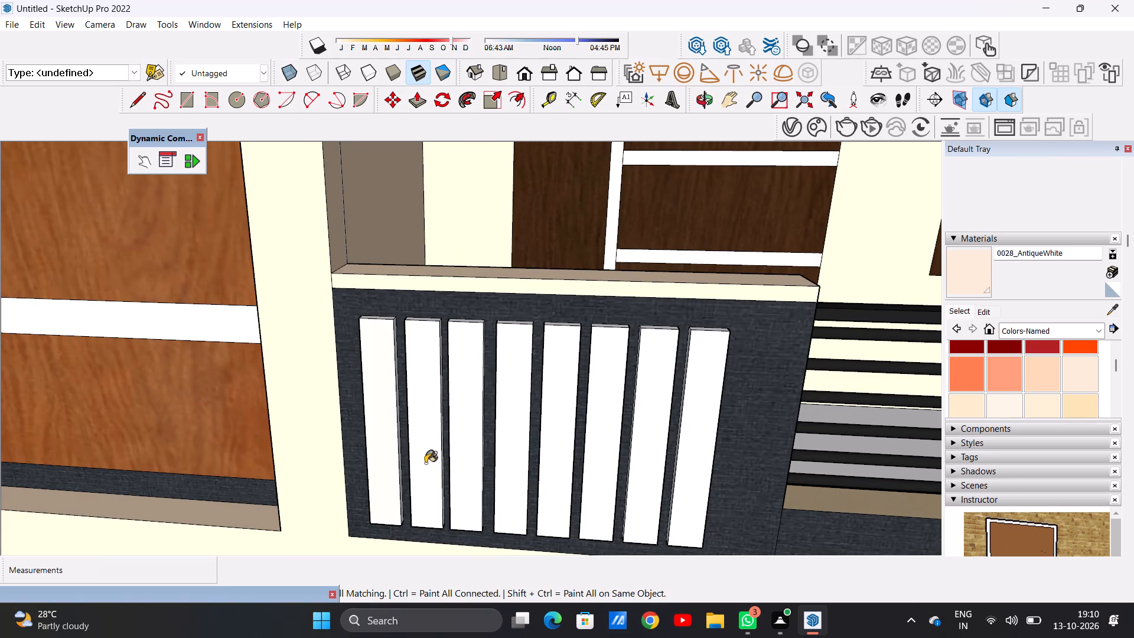
pyautogui.click(430, 461)
pyautogui.click(468, 473)
pyautogui.click(514, 474)
pyautogui.click(551, 480)
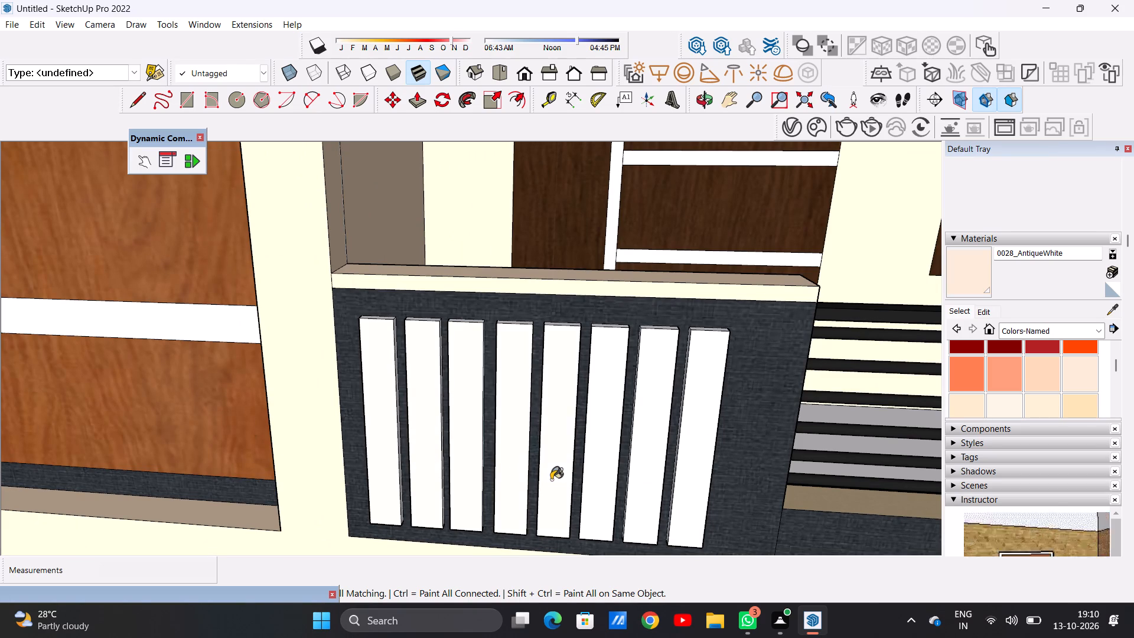
pyautogui.click(593, 483)
pyautogui.click(640, 484)
pyautogui.click(698, 484)
# Paint the top end faces of all eight vertical slats on the first-floor balcony parapet with 0028_AntiqueWhite.
pyautogui.scroll(-10, 517, 389)
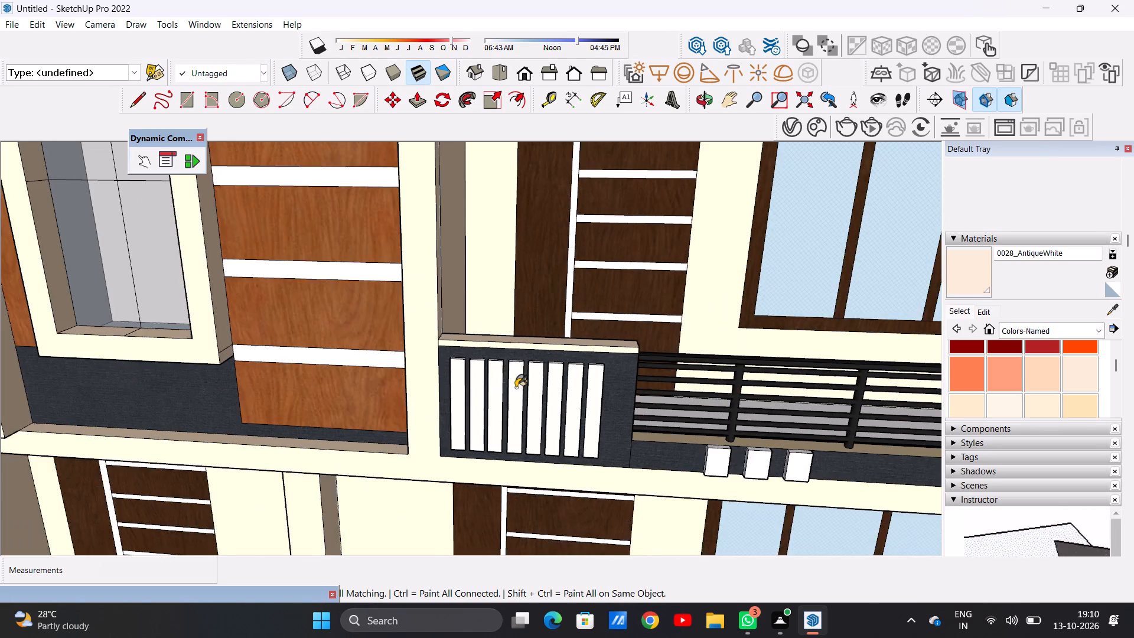
pyautogui.scroll(3, 497, 367)
pyautogui.scroll(-1, 497, 367)
pyautogui.scroll(8, 497, 367)
pyautogui.moveTo(410, 359); pyautogui.dragTo(414, 417, button='middle')
pyautogui.scroll(14, 408, 376)
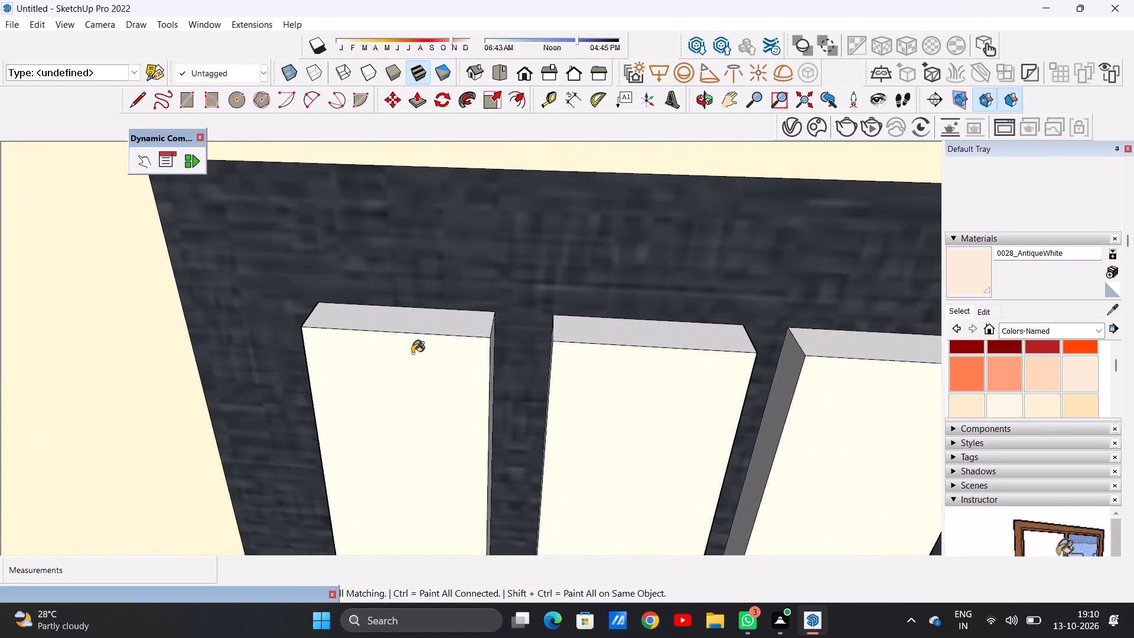
pyautogui.click(413, 329)
pyautogui.click(620, 333)
pyautogui.scroll(-6, 320, 369)
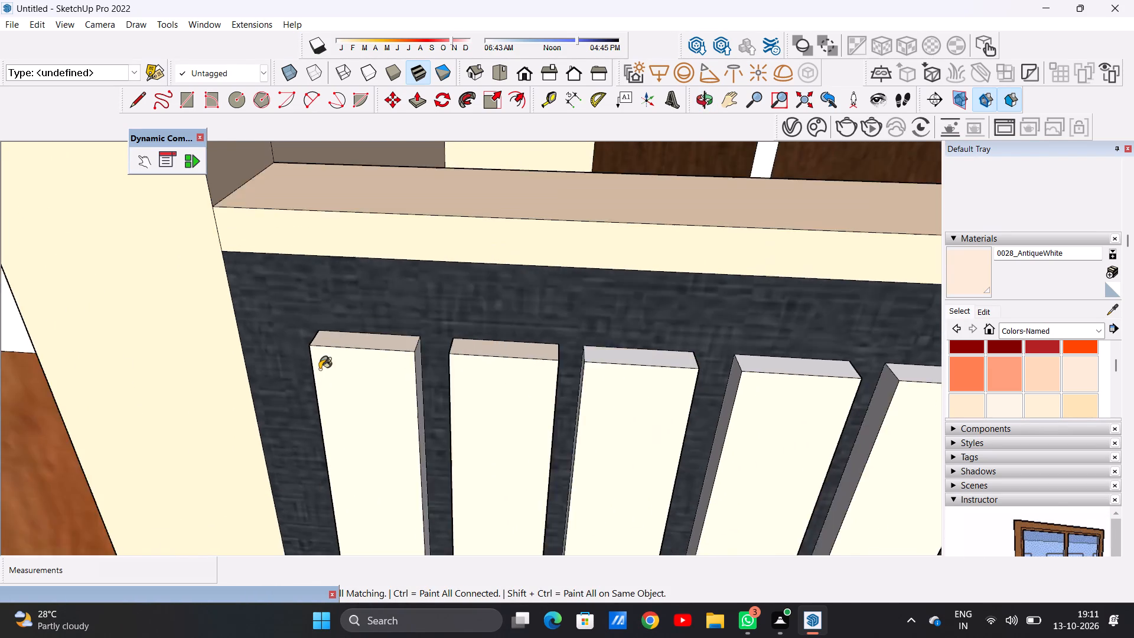
pyautogui.scroll(-5, 320, 369)
pyautogui.scroll(11, 497, 343)
pyautogui.click(522, 379)
pyautogui.scroll(-12, 452, 374)
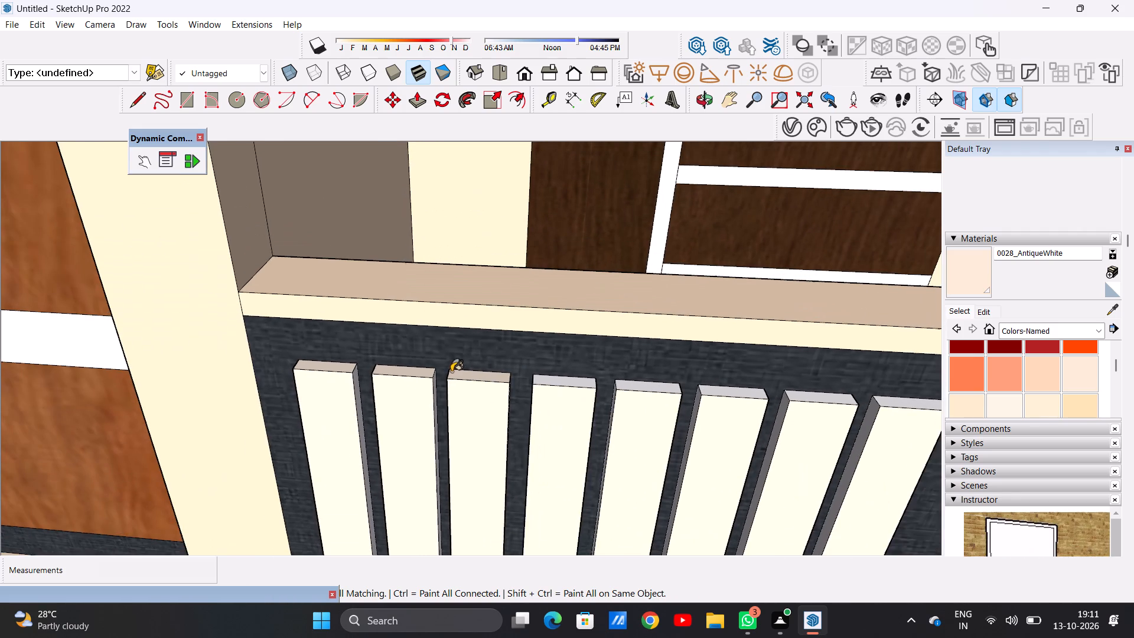
pyautogui.scroll(13, 582, 391)
pyautogui.click(566, 380)
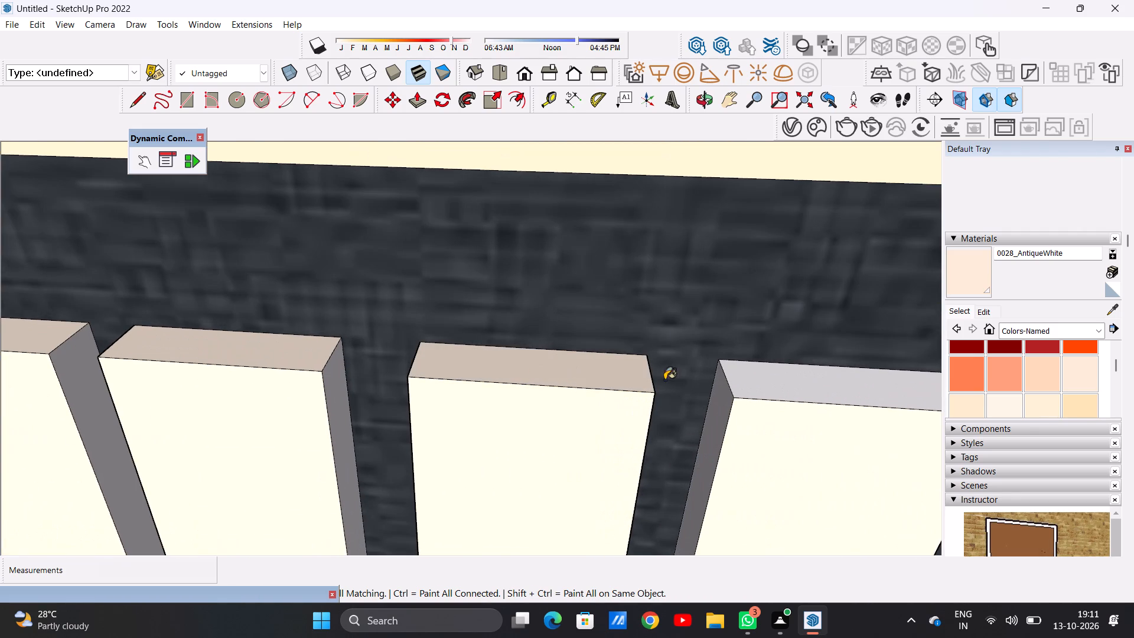
pyautogui.click(743, 380)
pyautogui.scroll(-18, 433, 379)
pyautogui.scroll(-1, 661, 388)
pyautogui.scroll(3, 661, 388)
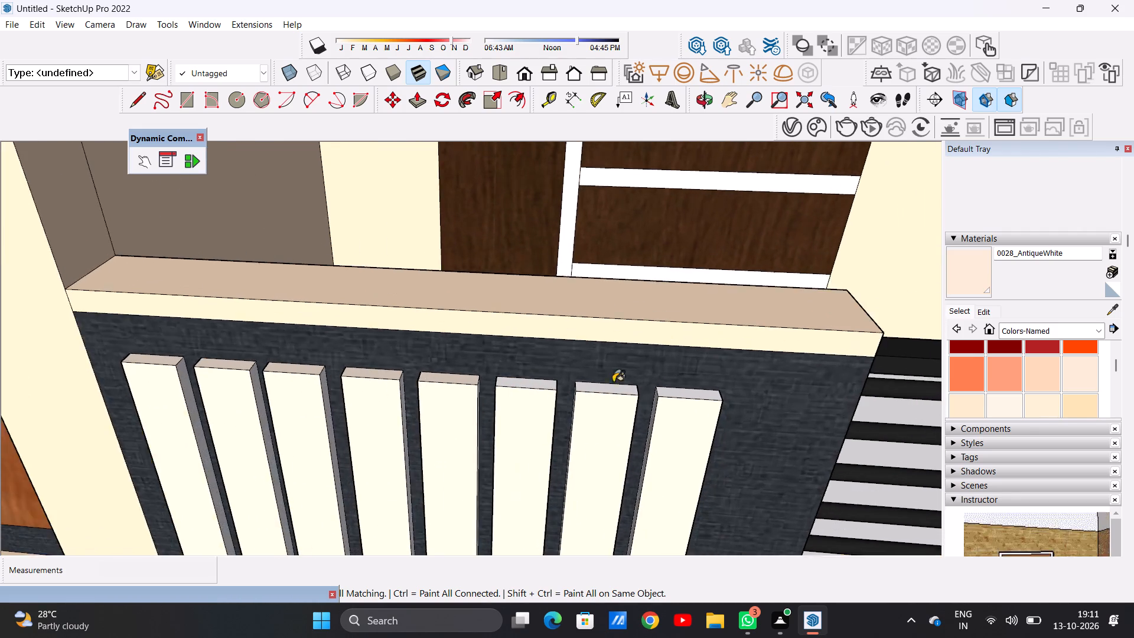
pyautogui.scroll(11, 613, 382)
pyautogui.click(538, 381)
pyautogui.click(675, 393)
pyautogui.scroll(-7, 511, 388)
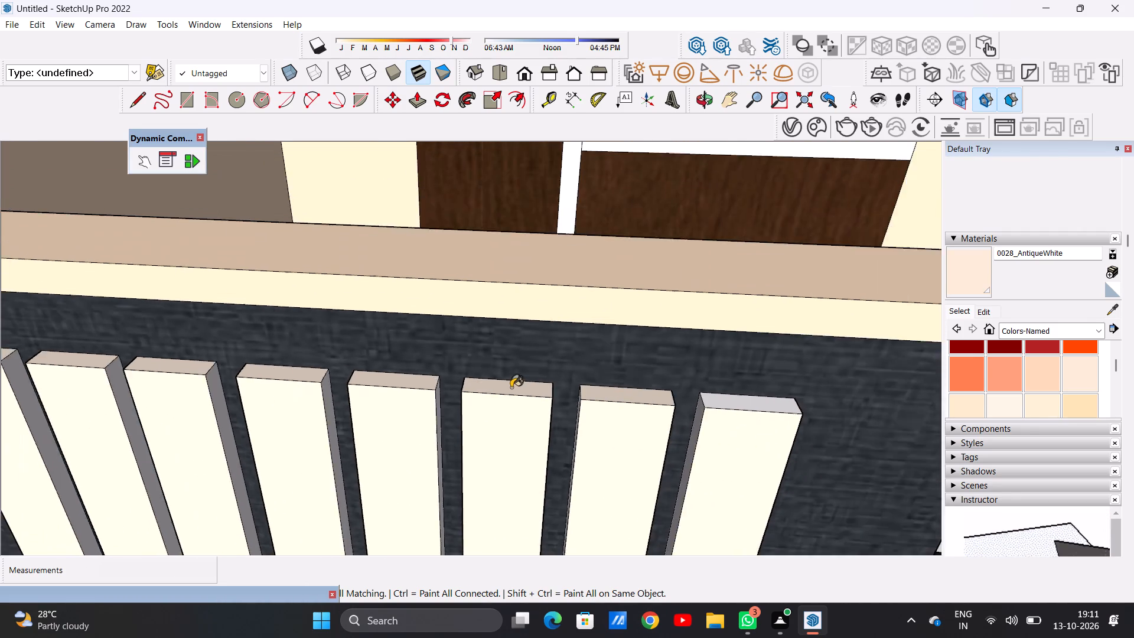
pyautogui.scroll(-6, 511, 388)
pyautogui.scroll(12, 667, 387)
pyautogui.click(605, 409)
pyautogui.press('space')
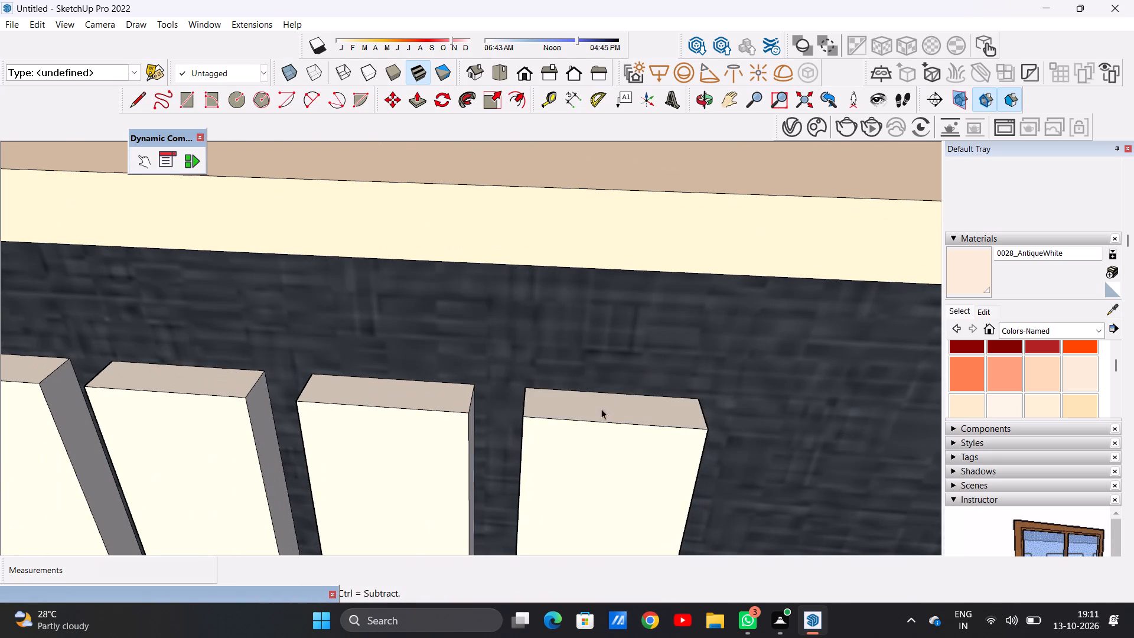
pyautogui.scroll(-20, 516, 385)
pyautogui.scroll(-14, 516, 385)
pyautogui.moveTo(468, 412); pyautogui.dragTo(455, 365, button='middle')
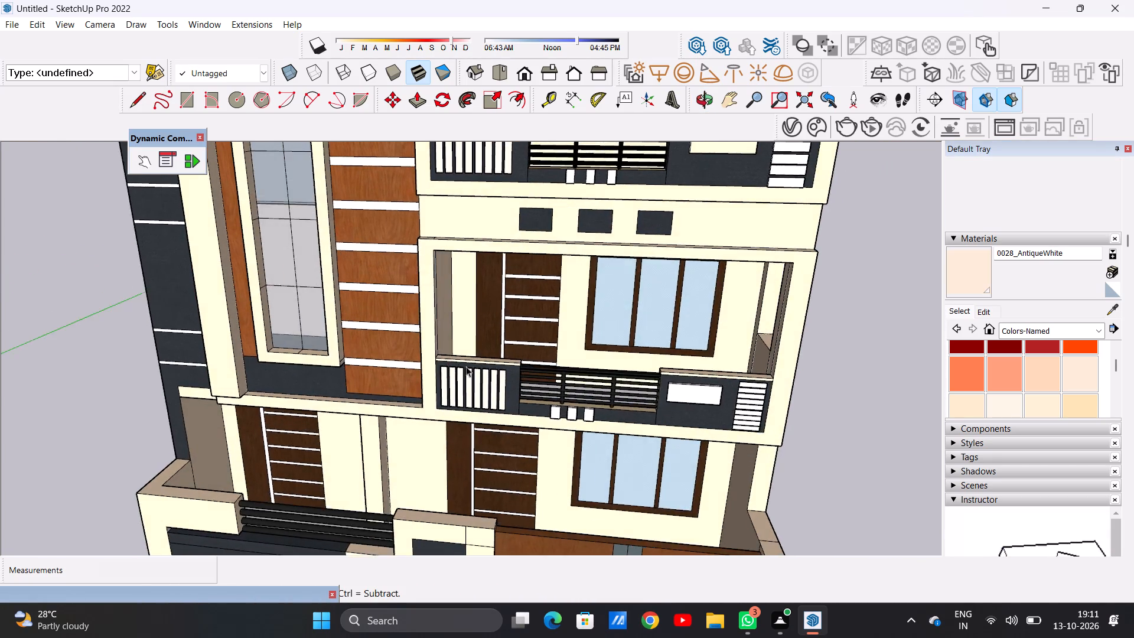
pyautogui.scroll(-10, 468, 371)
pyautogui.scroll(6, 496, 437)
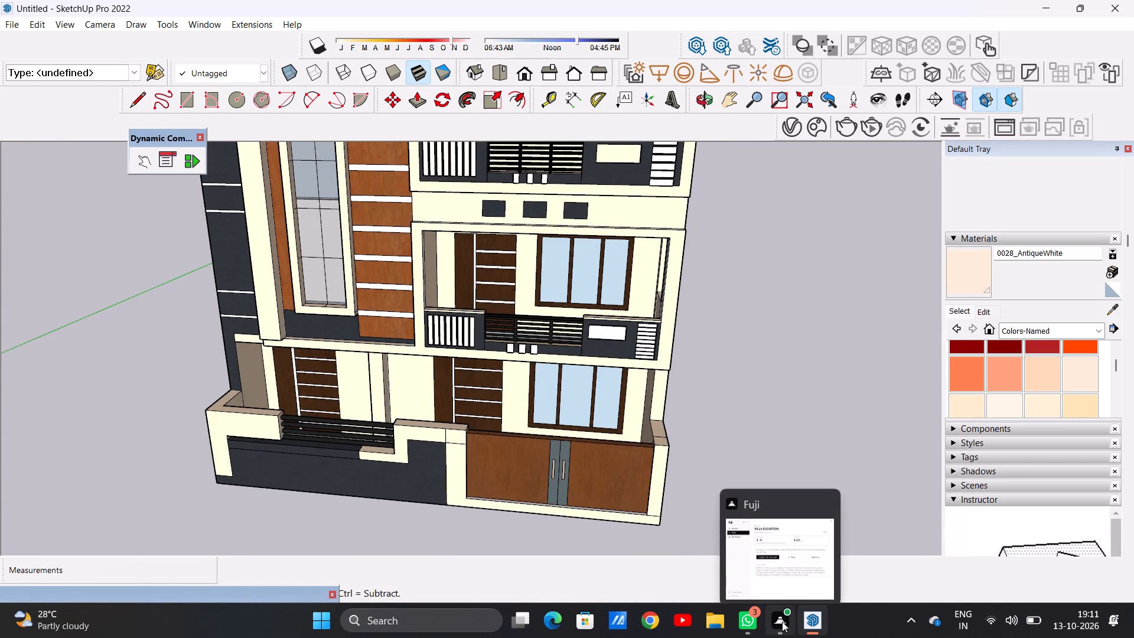